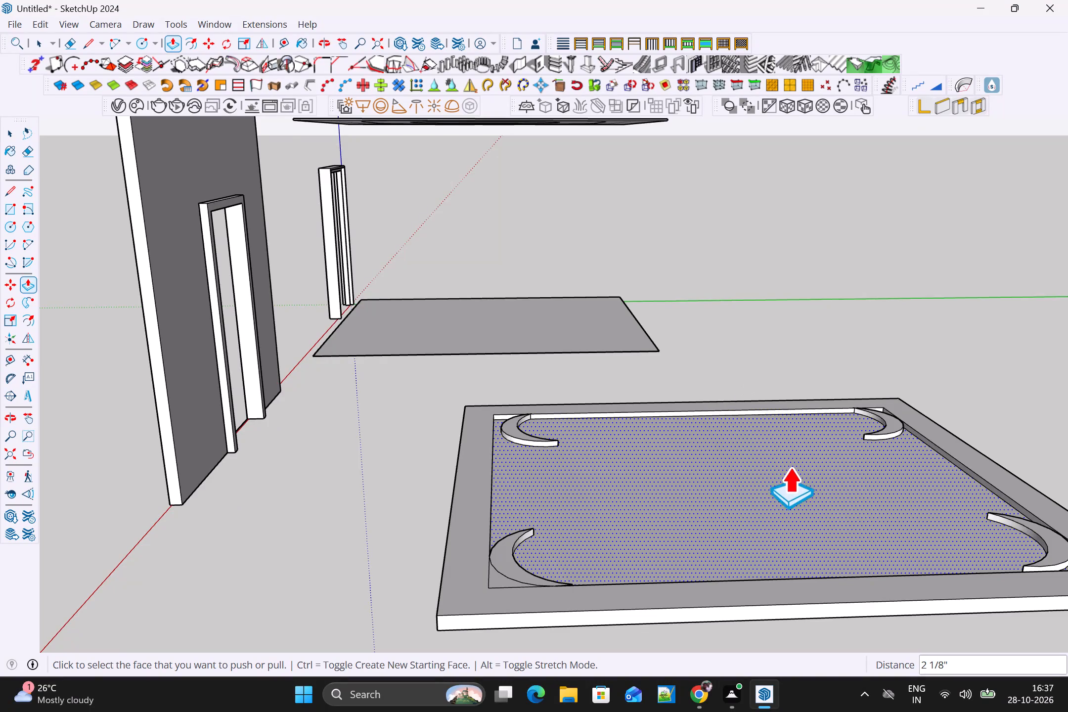
Examine the panel with crescent-shaped corners and the neighbouring door walls from several angles.
{"action": "scroll", "coordinate": [803, 482], "scroll_direction": "down", "scroll_amount": 2}
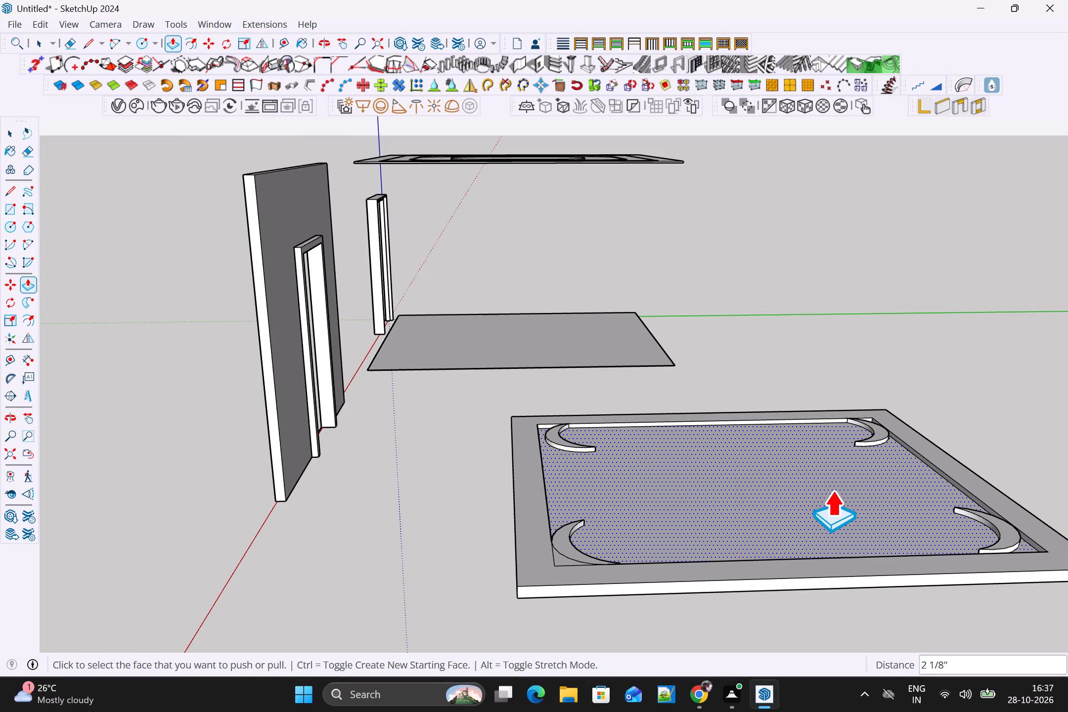
{"action": "scroll", "coordinate": [833, 490], "scroll_direction": "down", "scroll_amount": 1}
{"action": "middle_click_drag", "start_coordinate": [931, 520], "coordinate": [880, 579]}
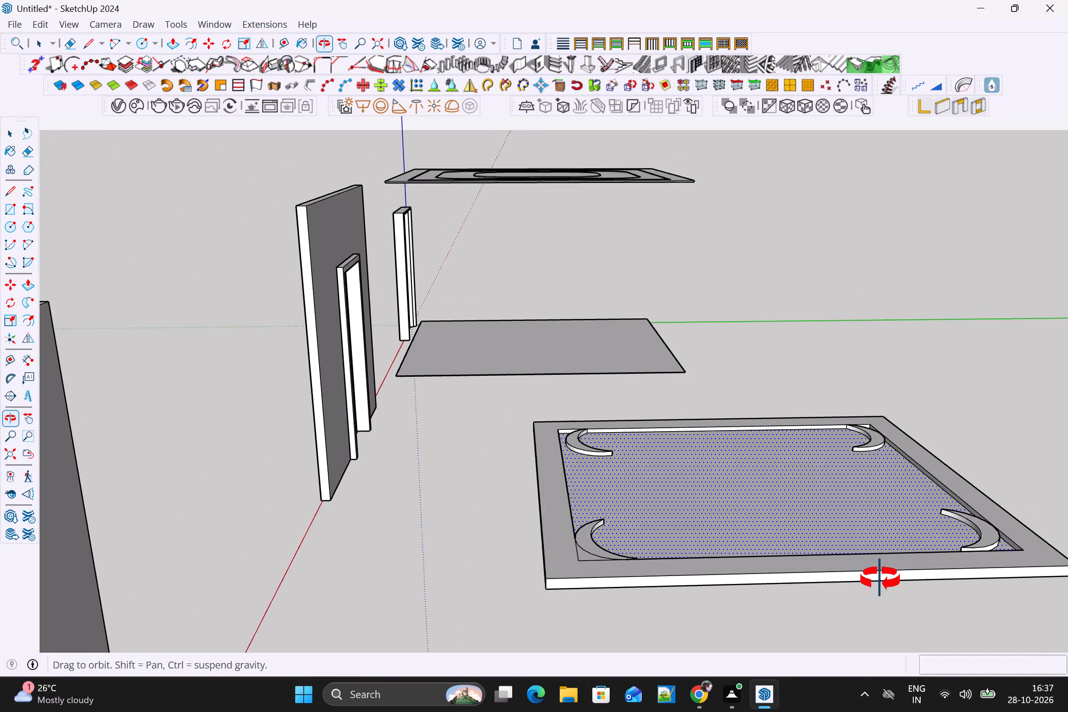
{"action": "middle_click_drag", "start_coordinate": [880, 579], "coordinate": [768, 653]}
{"action": "scroll", "coordinate": [770, 645], "scroll_direction": "down", "scroll_amount": 2}
{"action": "middle_click_drag", "start_coordinate": [816, 613], "coordinate": [892, 497]}
{"action": "scroll", "coordinate": [892, 497], "scroll_direction": "down", "scroll_amount": 1}
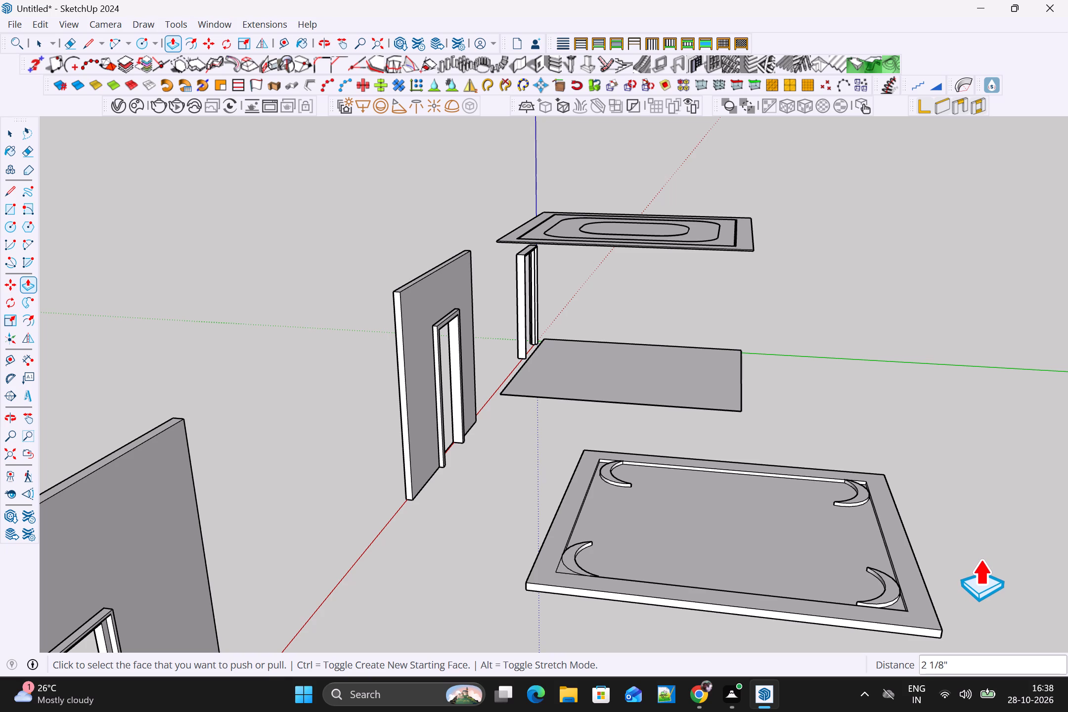
{"action": "scroll", "coordinate": [967, 568], "scroll_direction": "down", "scroll_amount": 2}
{"action": "middle_click_drag", "start_coordinate": [971, 578], "coordinate": [827, 634]}
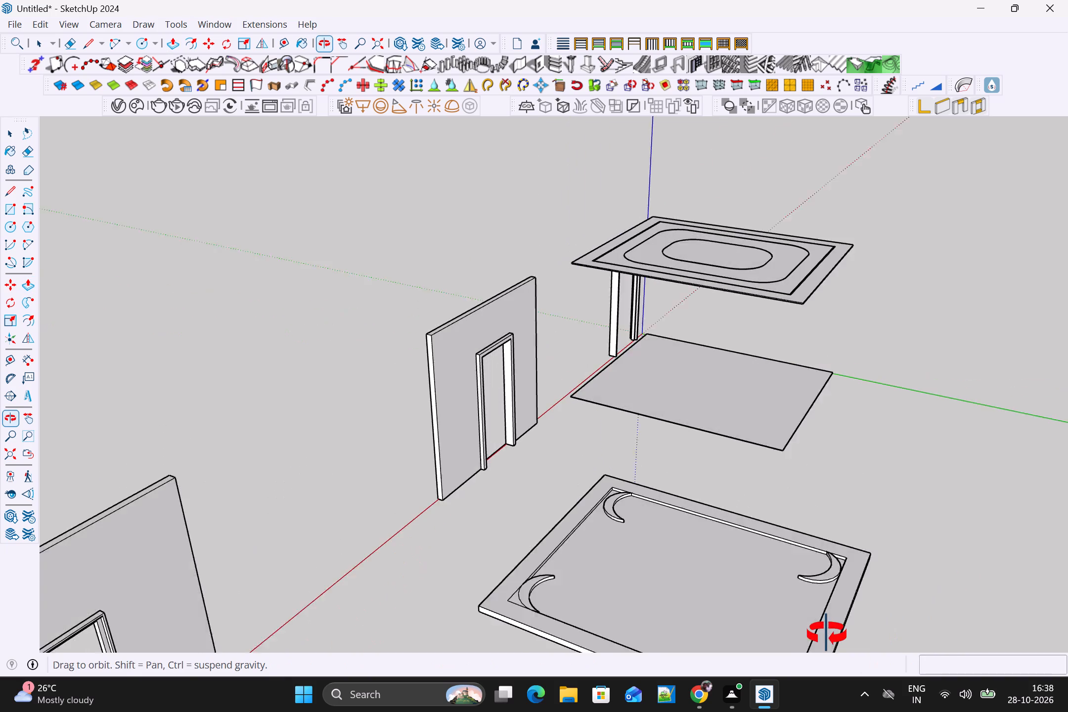
{"action": "middle_click_drag", "start_coordinate": [827, 634], "coordinate": [1067, 505]}
{"action": "middle_click_drag", "start_coordinate": [913, 563], "coordinate": [1009, 711]}
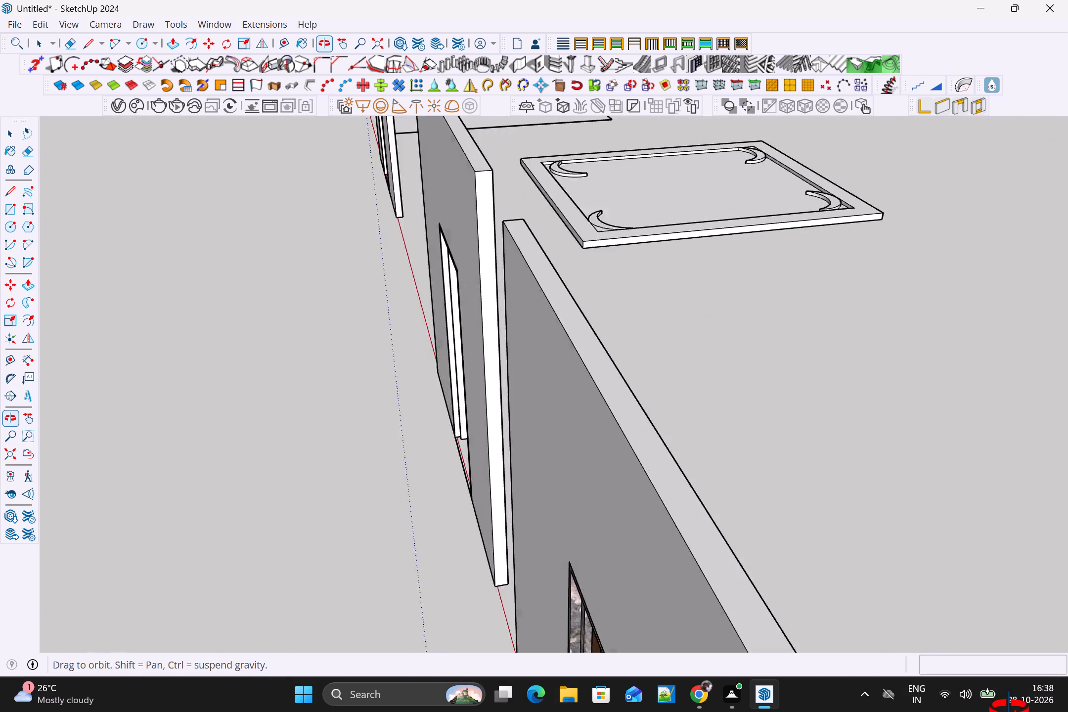
{"action": "middle_click_drag", "start_coordinate": [1009, 711], "coordinate": [1061, 693]}
Copy the plain rectangular slab to an empty area beyond the panel with crescent-shaped corners.
{"action": "key", "text": "space"}
{"action": "scroll", "coordinate": [506, 207], "scroll_direction": "down", "scroll_amount": 3}
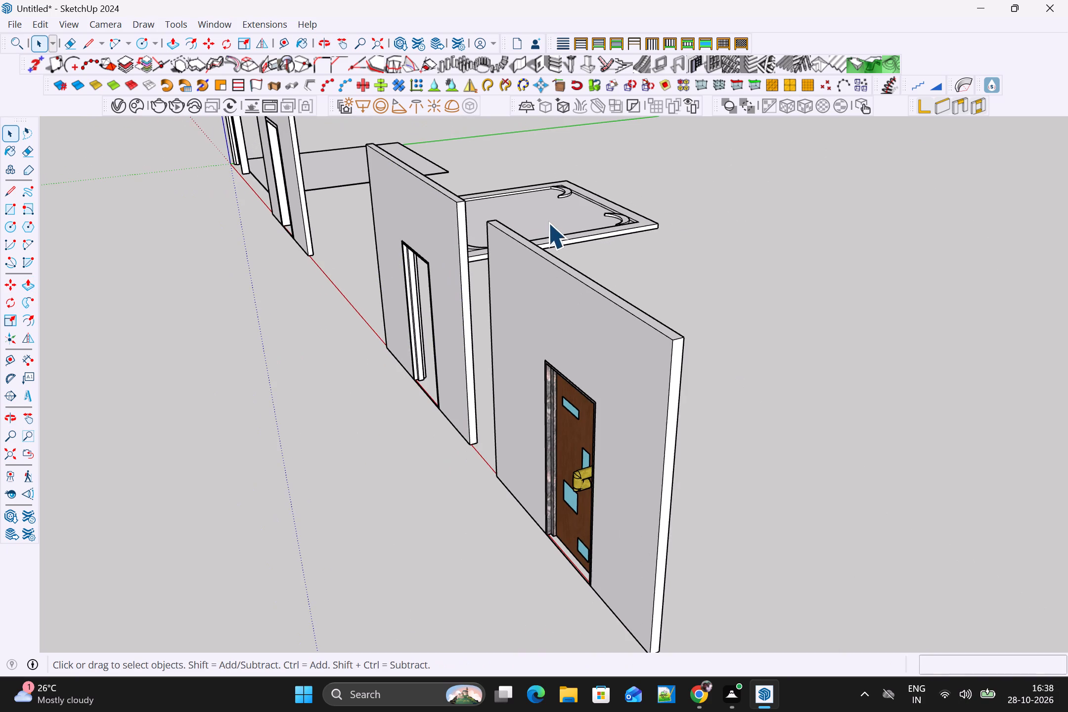
{"action": "middle_click_drag", "start_coordinate": [551, 218], "coordinate": [578, 435], "text": "shift"}
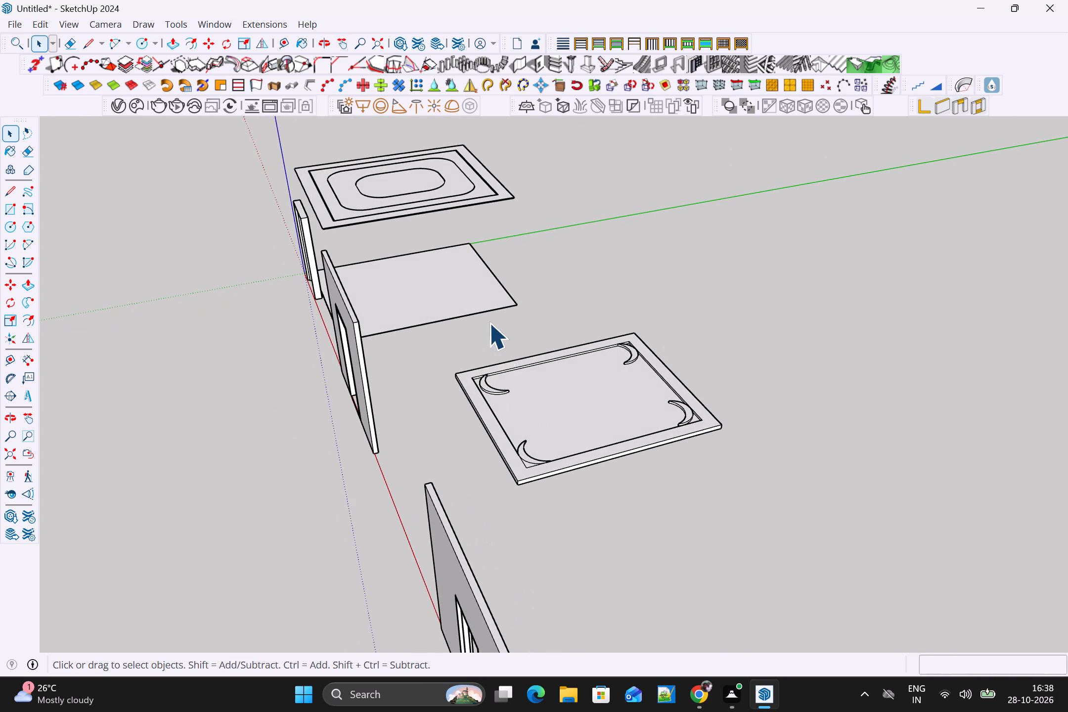
{"action": "left_click", "coordinate": [486, 311]}
{"action": "key", "text": "m"}
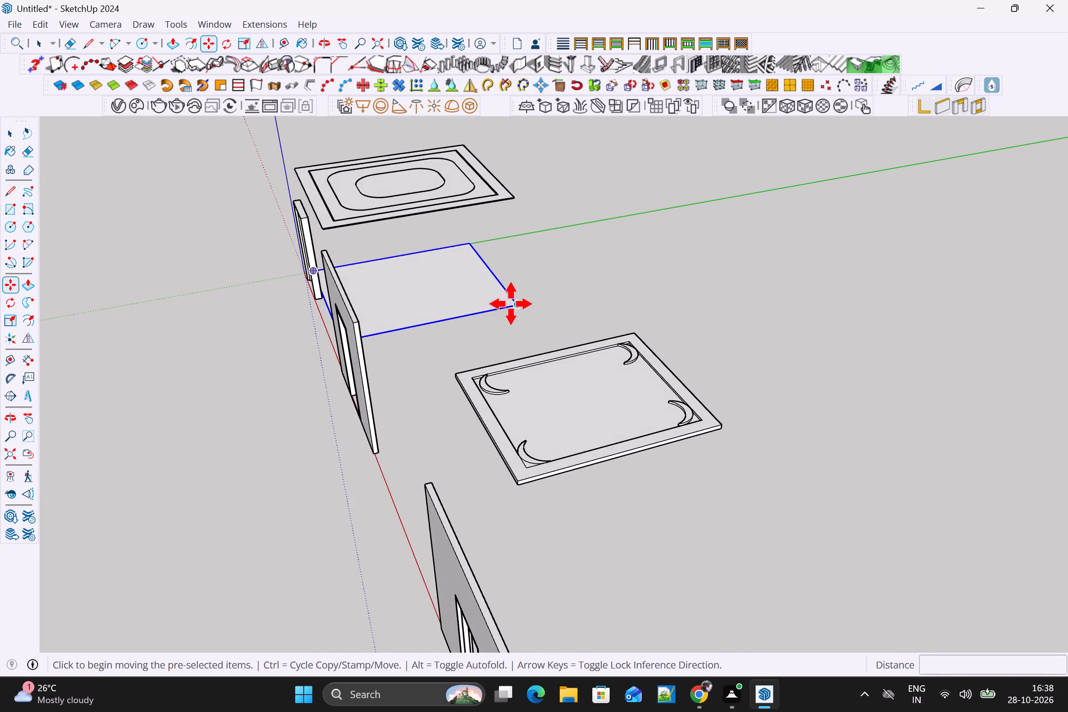
{"action": "left_click", "coordinate": [519, 304]}
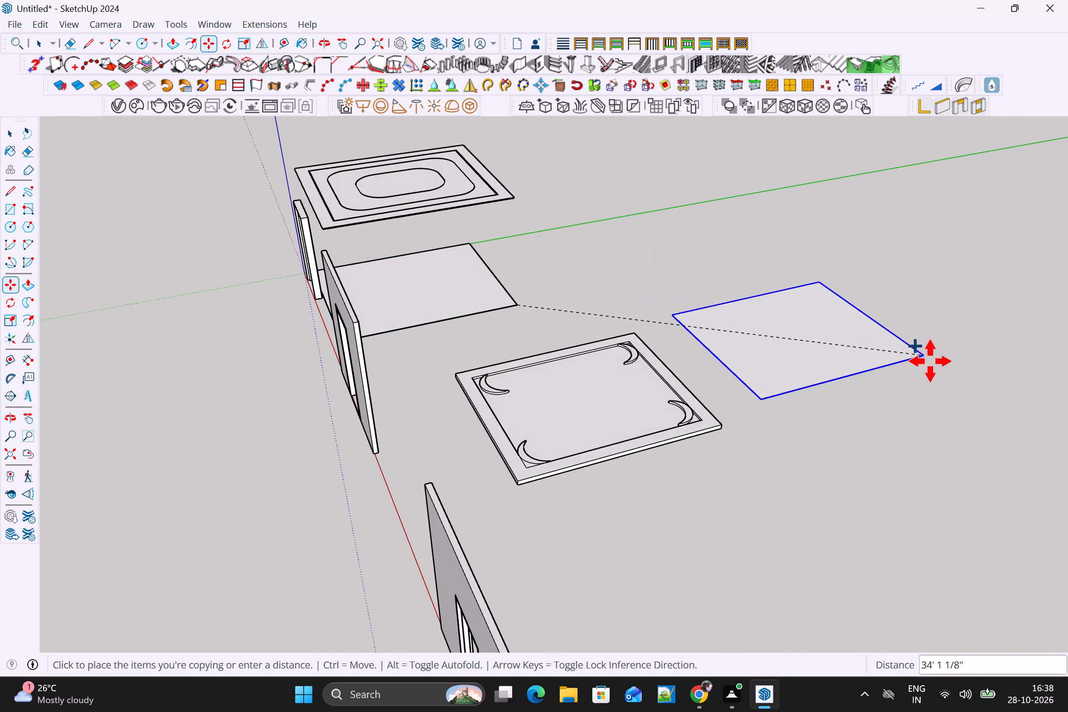
{"action": "left_click", "coordinate": [953, 367]}
Open the copied rectangle's group for editing.
{"action": "scroll", "coordinate": [1000, 426], "scroll_direction": "down", "scroll_amount": 1}
{"action": "middle_click_drag", "start_coordinate": [894, 465], "coordinate": [626, 514]}
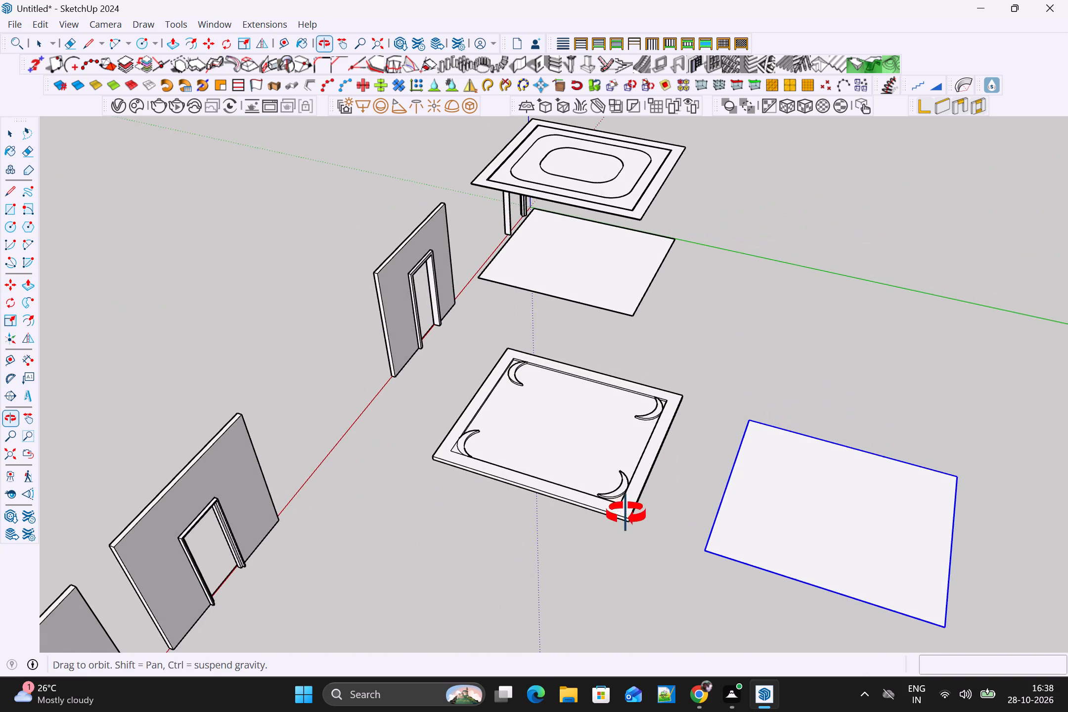
{"action": "middle_click_drag", "start_coordinate": [626, 514], "coordinate": [625, 513]}
{"action": "key", "text": "space"}
{"action": "left_click", "coordinate": [730, 539]}
{"action": "right_click", "coordinate": [730, 539]}
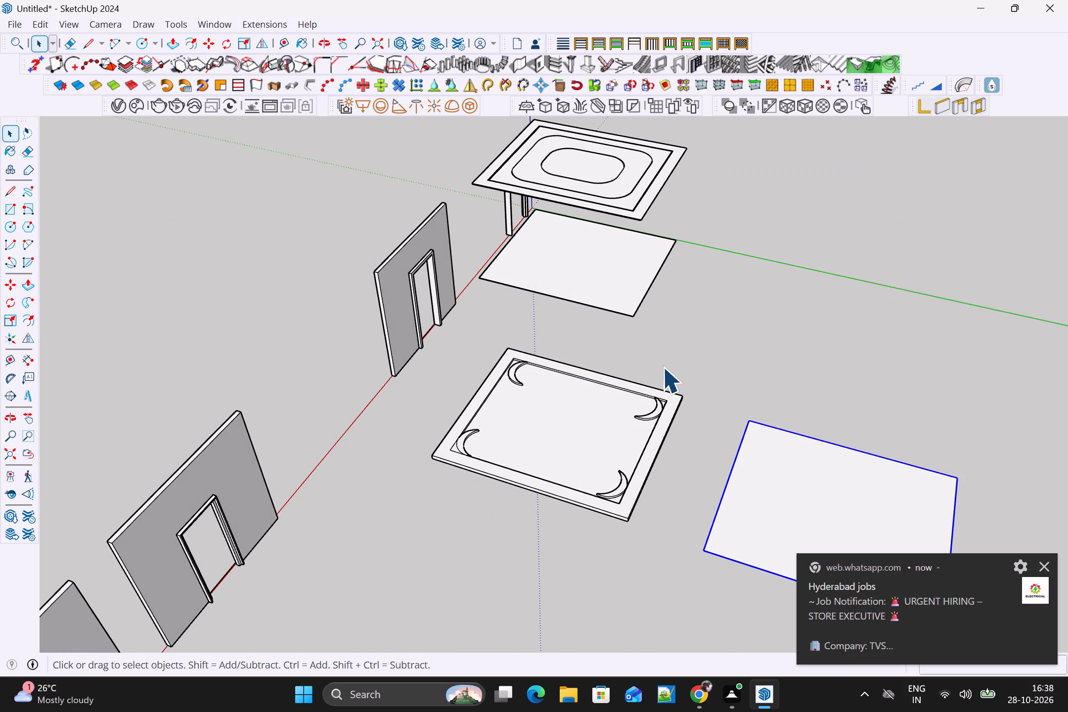
{"action": "left_click", "coordinate": [664, 367]}
{"action": "triple_click", "coordinate": [776, 504]}
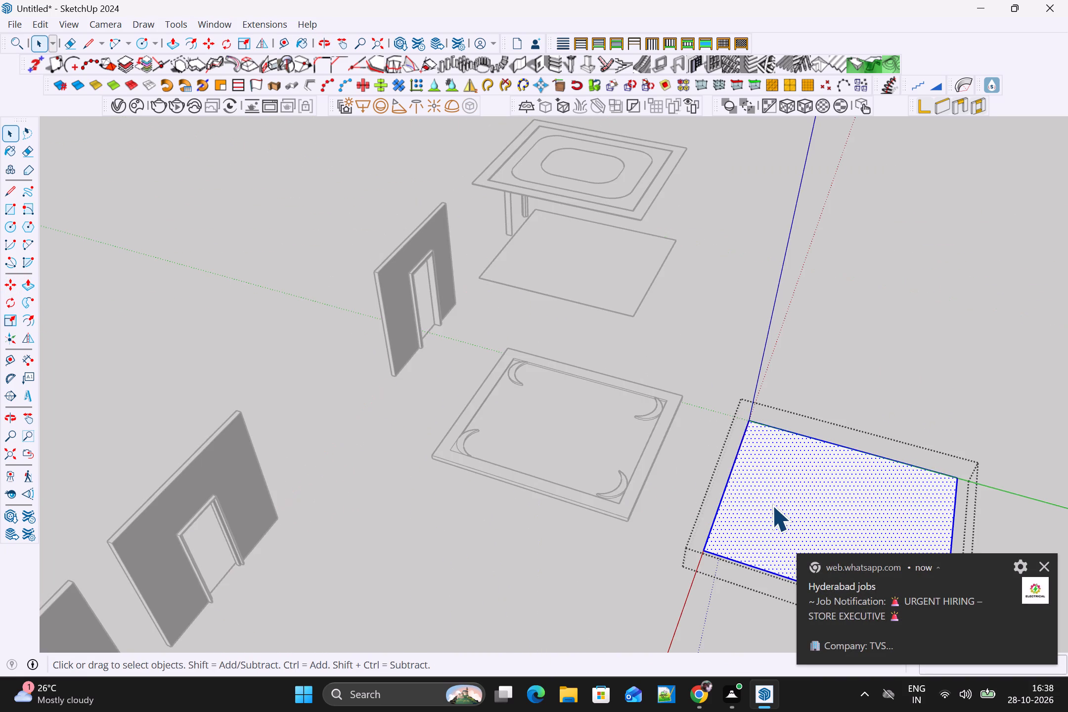
Draw an arc of about 2' 11" radius tangent to both edges across the rectangle's corner on the red axis, away from the origin.
{"action": "middle_click_drag", "start_coordinate": [760, 517], "coordinate": [661, 381], "text": "shift"}
{"action": "scroll", "coordinate": [675, 389], "scroll_direction": "up", "scroll_amount": 4}
{"action": "middle_click_drag", "start_coordinate": [676, 463], "coordinate": [554, 508]}
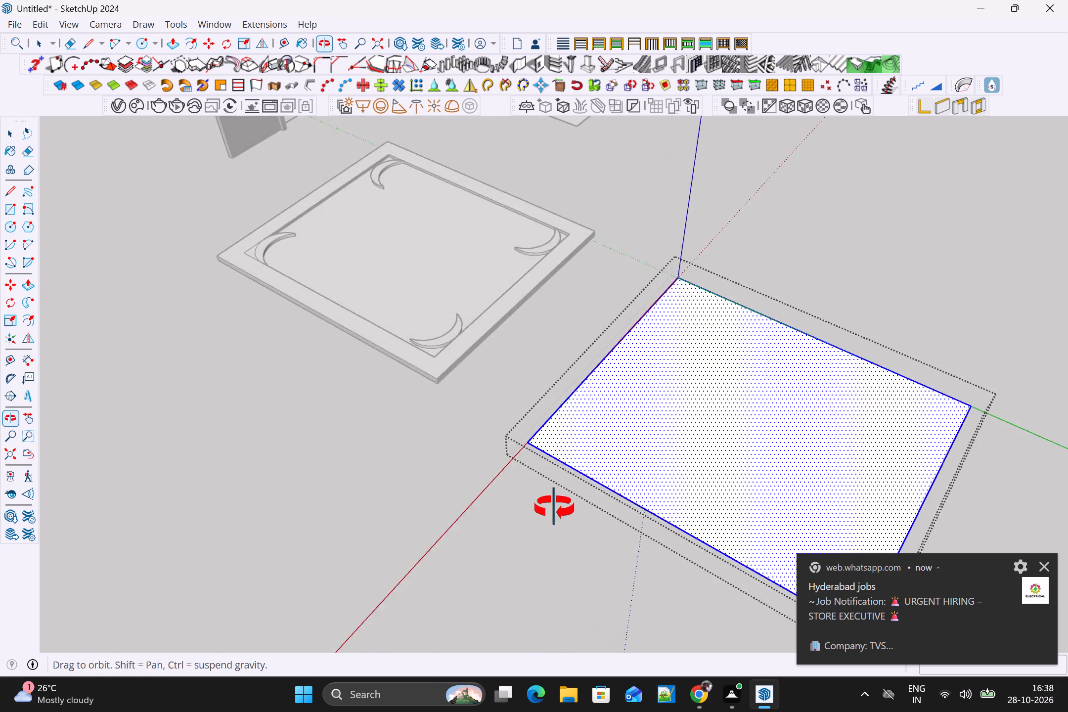
{"action": "middle_click_drag", "start_coordinate": [554, 508], "coordinate": [470, 524]}
{"action": "key", "text": "a"}
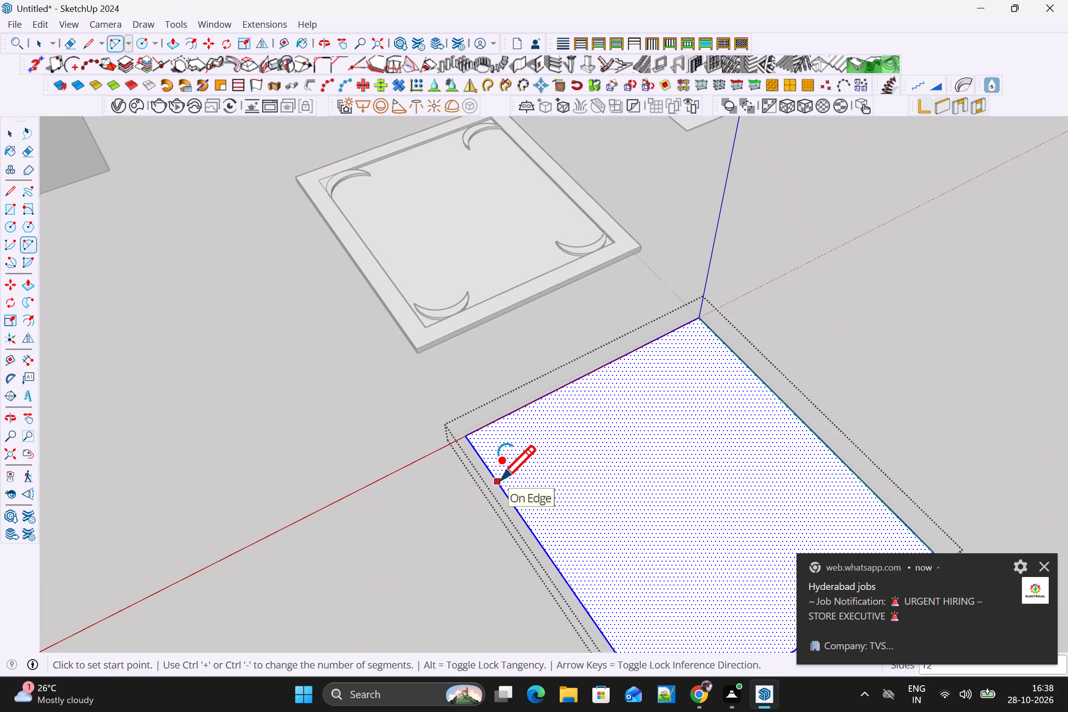
{"action": "left_click", "coordinate": [500, 481]}
{"action": "left_click", "coordinate": [523, 411]}
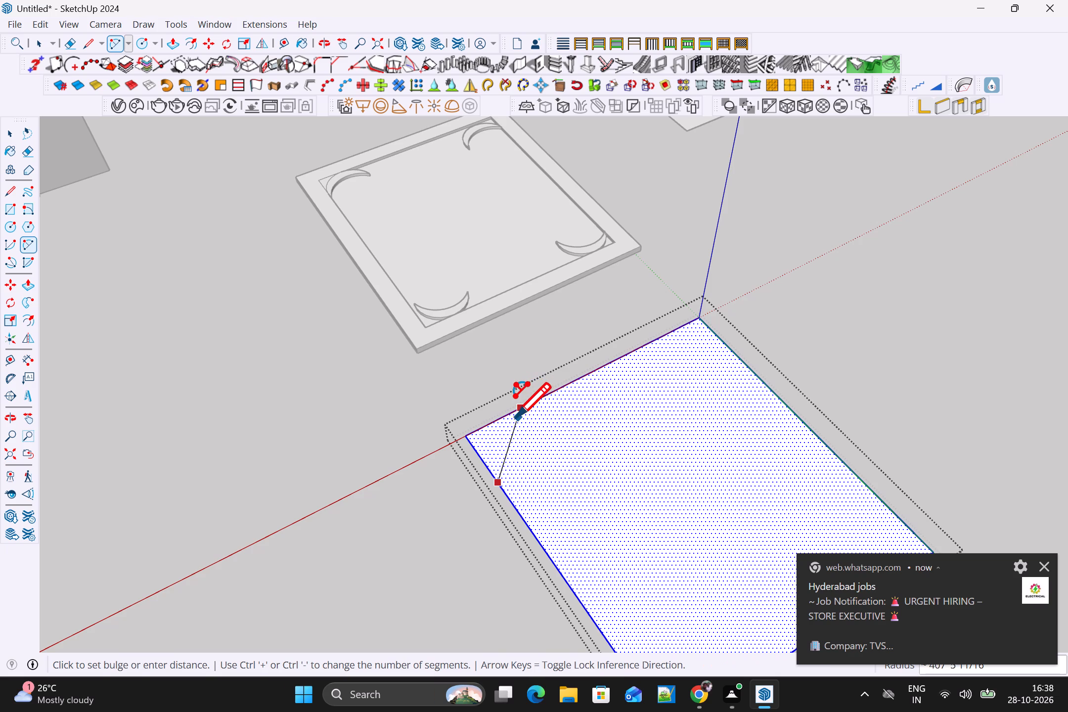
{"action": "scroll", "coordinate": [499, 426], "scroll_direction": "up", "scroll_amount": 4}
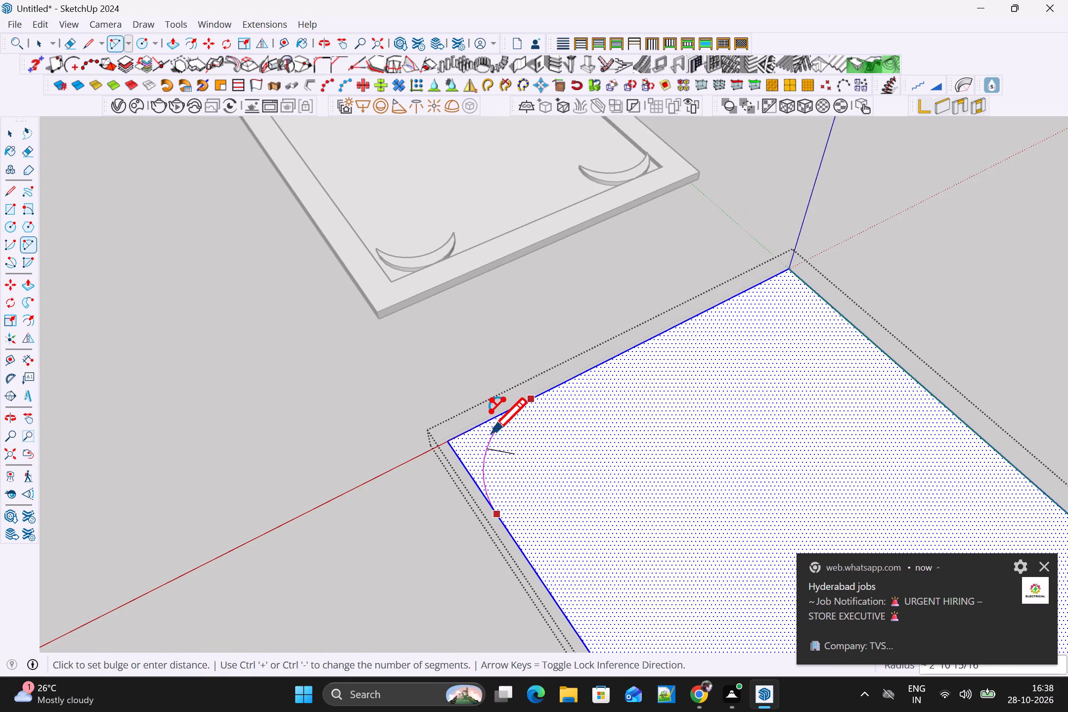
{"action": "left_click", "coordinate": [491, 433]}
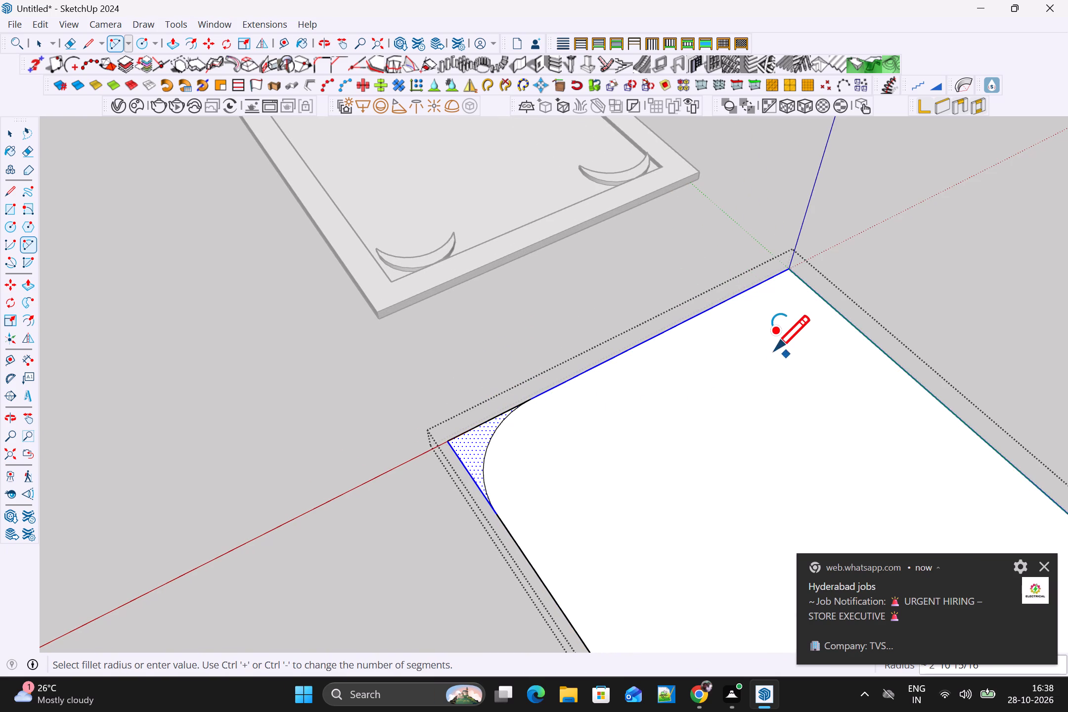
Draw an arc tangent to the rectangle's edges across the corner at the group's axes origin.
{"action": "left_click", "coordinate": [725, 304]}
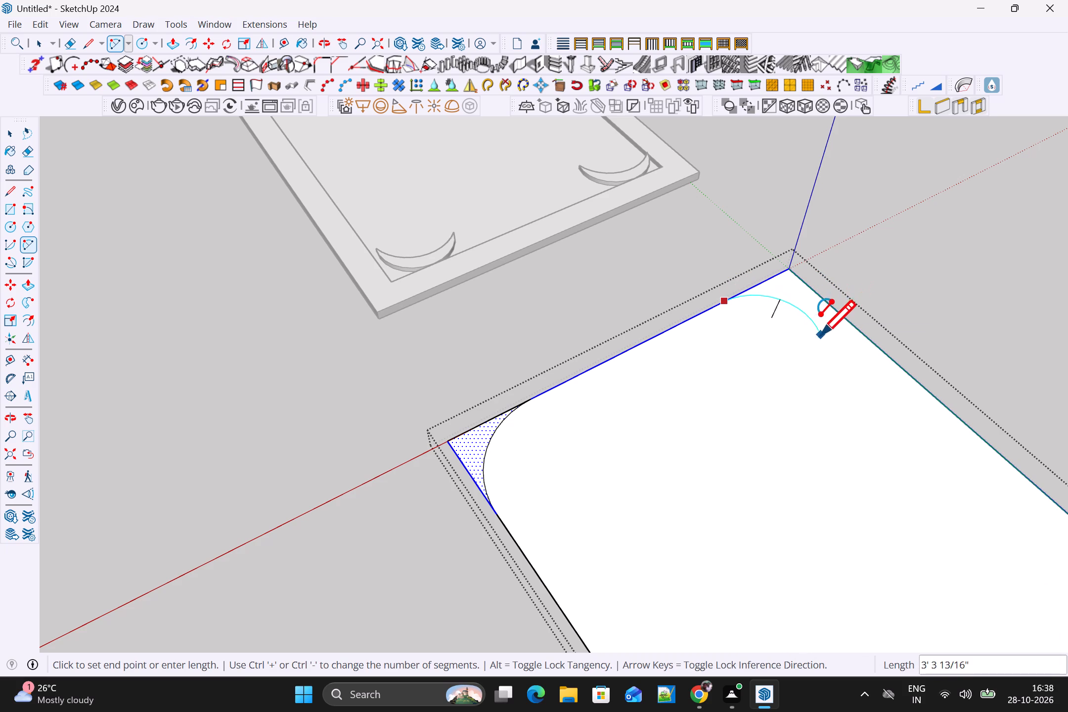
{"action": "left_click", "coordinate": [838, 315]}
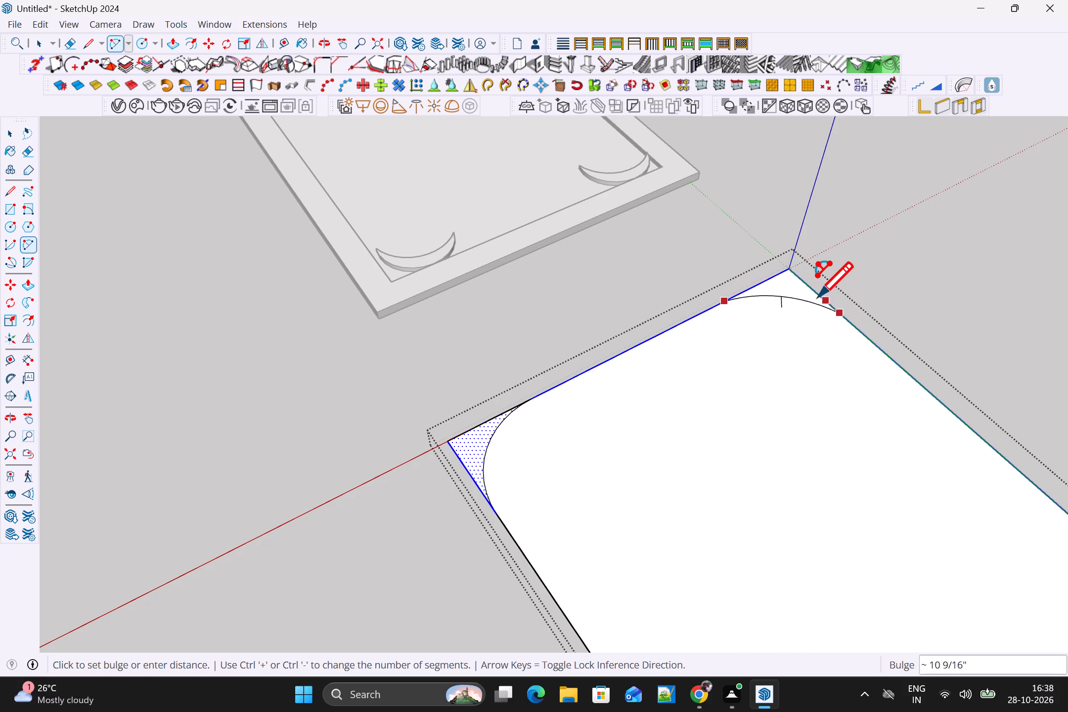
{"action": "scroll", "coordinate": [805, 295], "scroll_direction": "up", "scroll_amount": 3}
{"action": "left_click", "coordinate": [805, 295]}
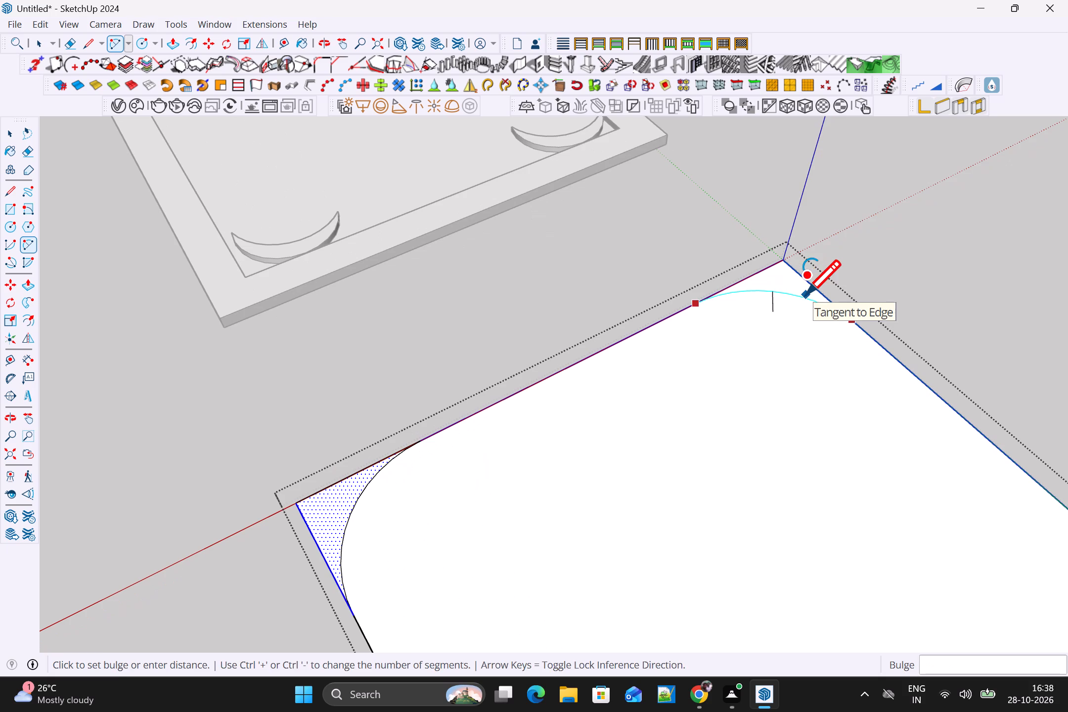
Draw an arc of about 2' 11" radius tangent to both edges across the rectangle's far corner on the green axis.
{"action": "scroll", "coordinate": [806, 335], "scroll_direction": "down", "scroll_amount": 13}
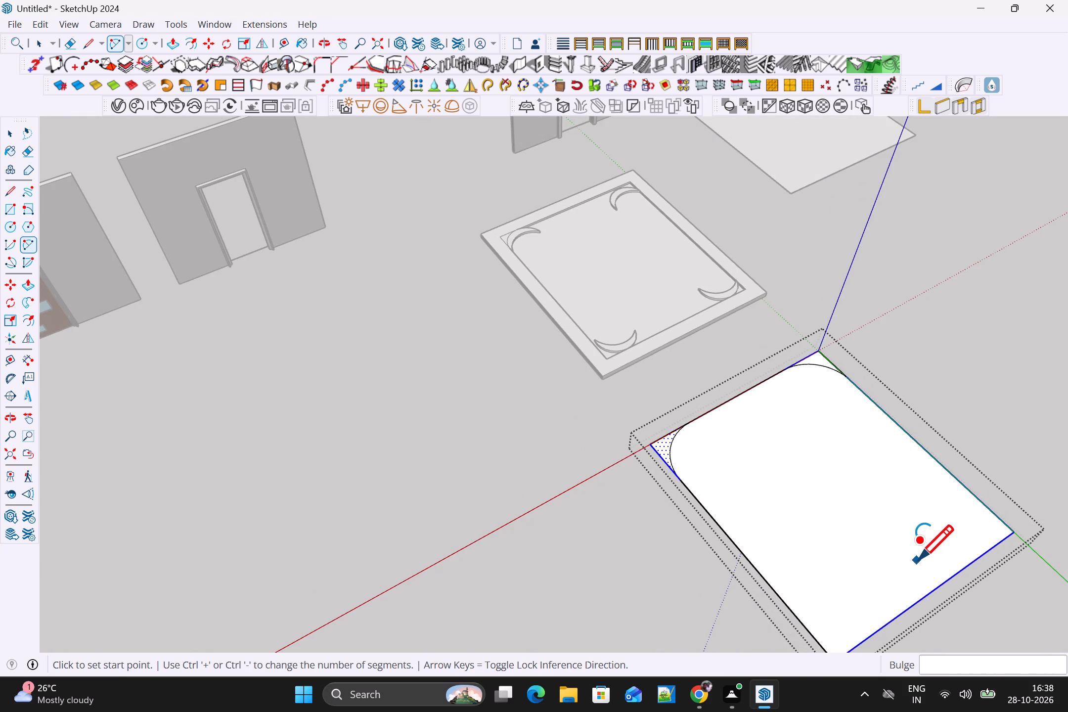
{"action": "middle_click_drag", "start_coordinate": [906, 537], "coordinate": [662, 430], "text": "shift"}
{"action": "middle_click_drag", "start_coordinate": [646, 485], "coordinate": [1067, 566]}
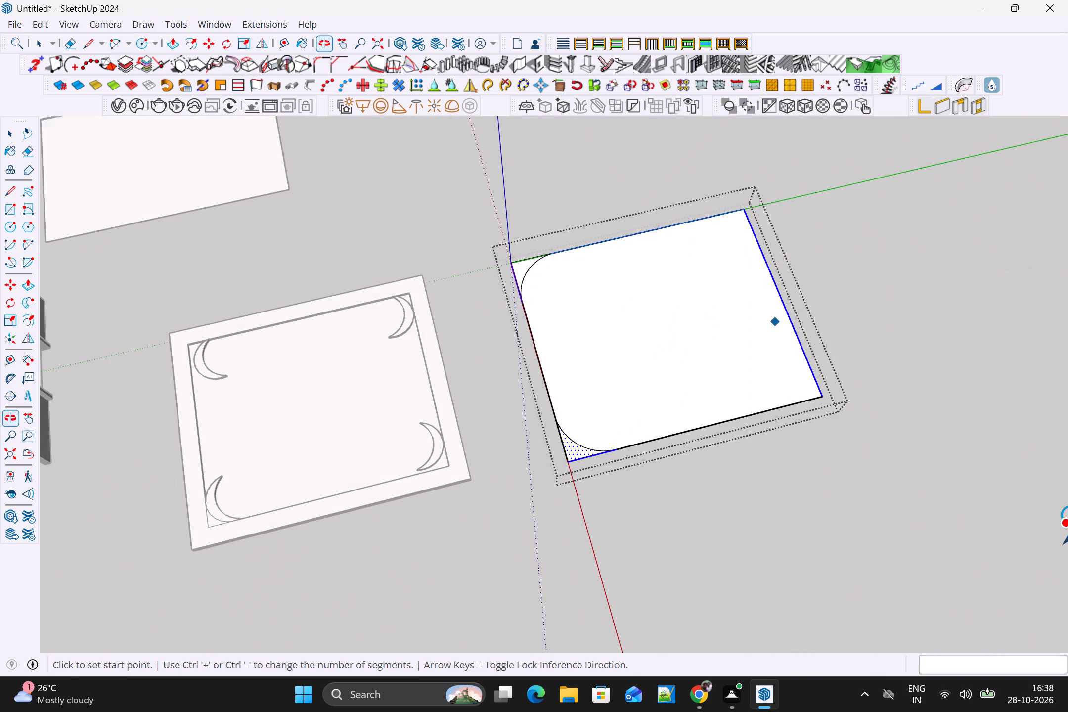
{"action": "scroll", "coordinate": [697, 222], "scroll_direction": "up", "scroll_amount": 7}
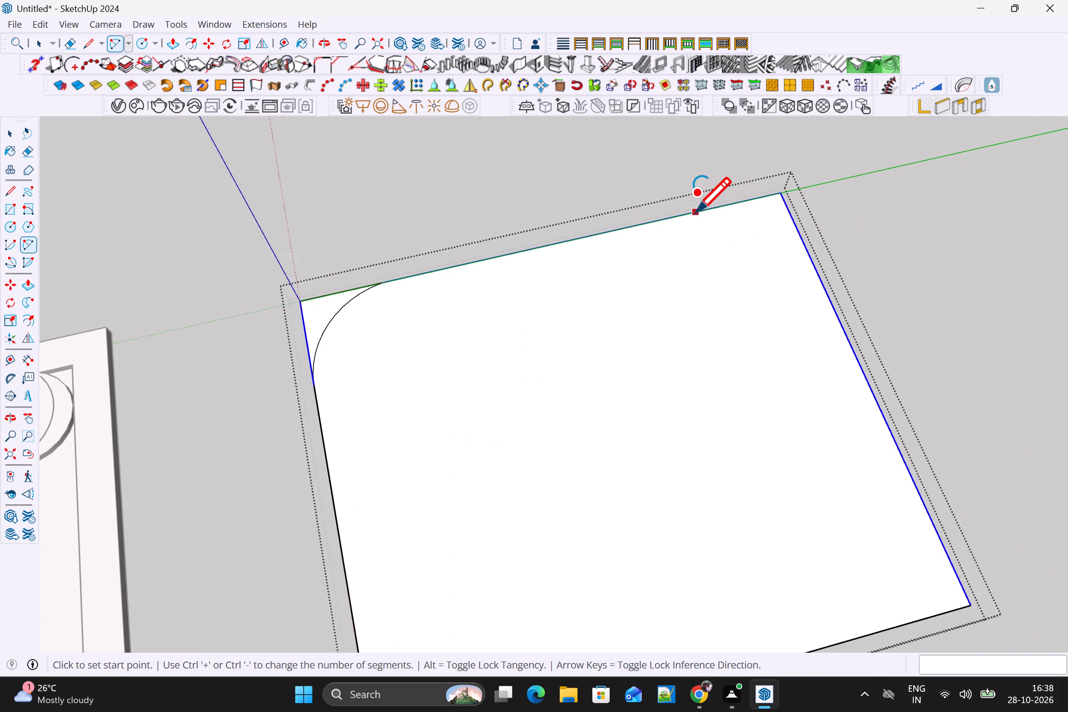
{"action": "left_click", "coordinate": [696, 213]}
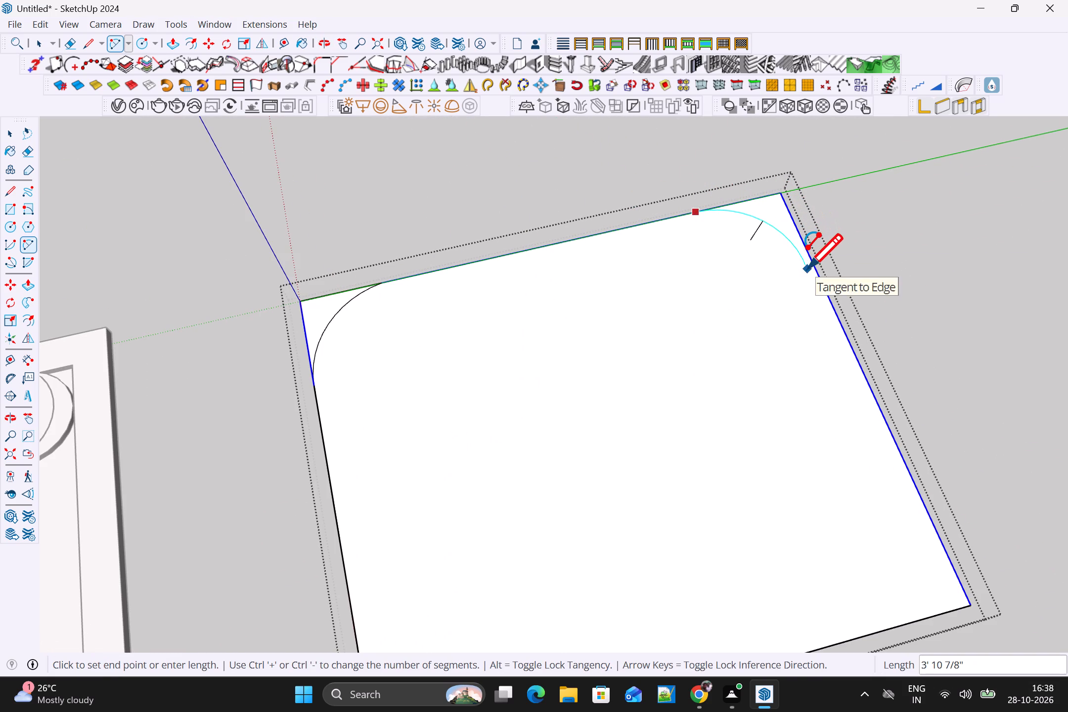
{"action": "left_click", "coordinate": [812, 269]}
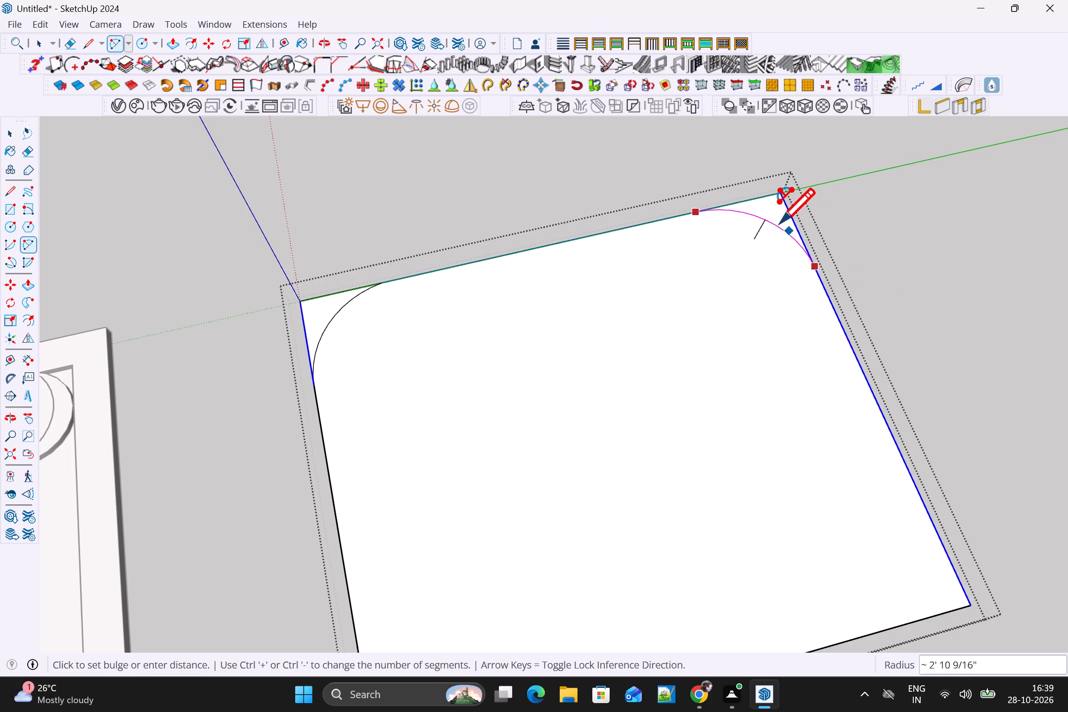
{"action": "left_click", "coordinate": [771, 222]}
Draw a tangent corner arc of about 2' 3" radius across the rectangle's last corner, diagonally opposite the origin.
{"action": "scroll", "coordinate": [778, 286], "scroll_direction": "down", "scroll_amount": 8}
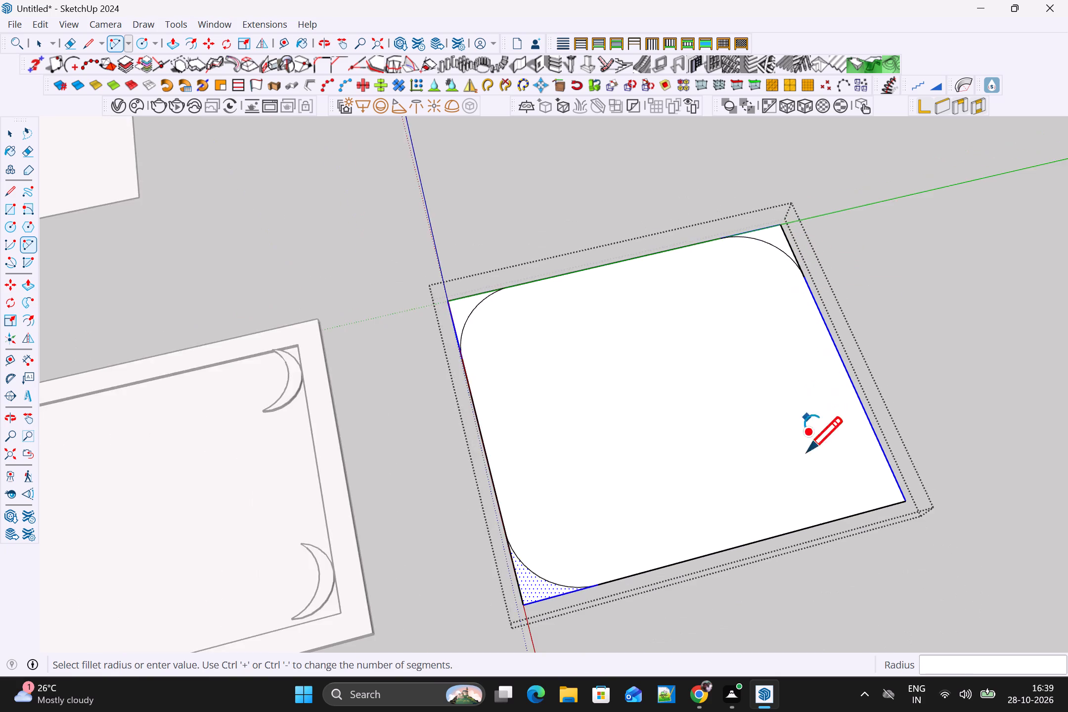
{"action": "middle_click_drag", "start_coordinate": [851, 481], "coordinate": [1067, 400]}
{"action": "scroll", "coordinate": [749, 310], "scroll_direction": "up", "scroll_amount": 8}
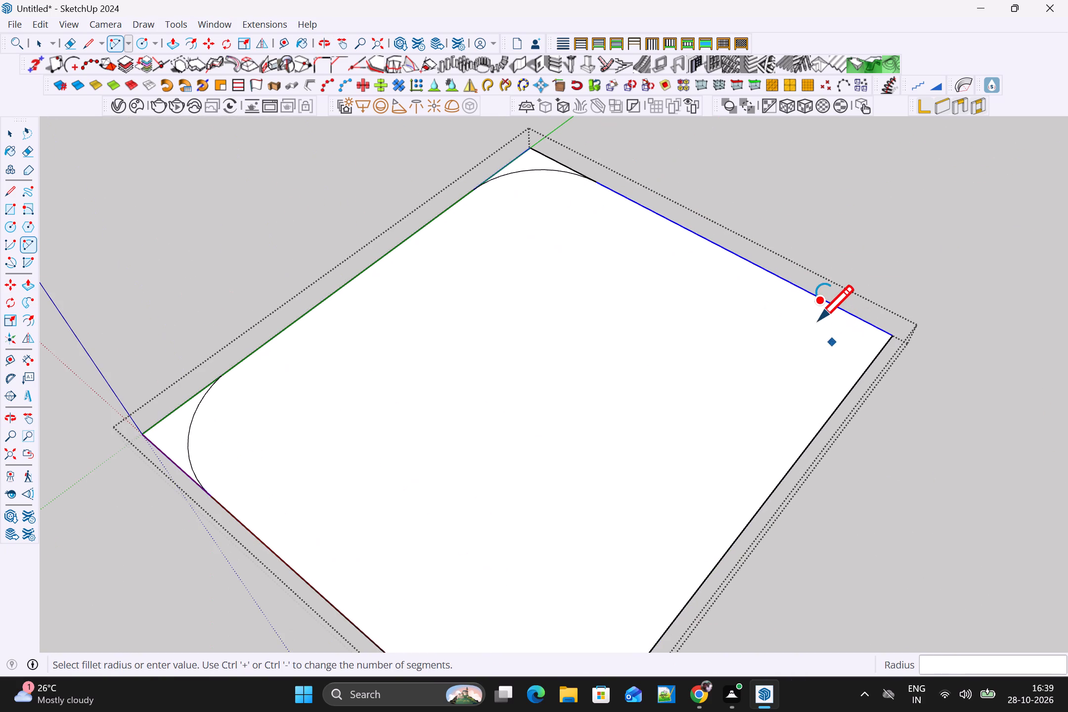
{"action": "left_click", "coordinate": [815, 300]}
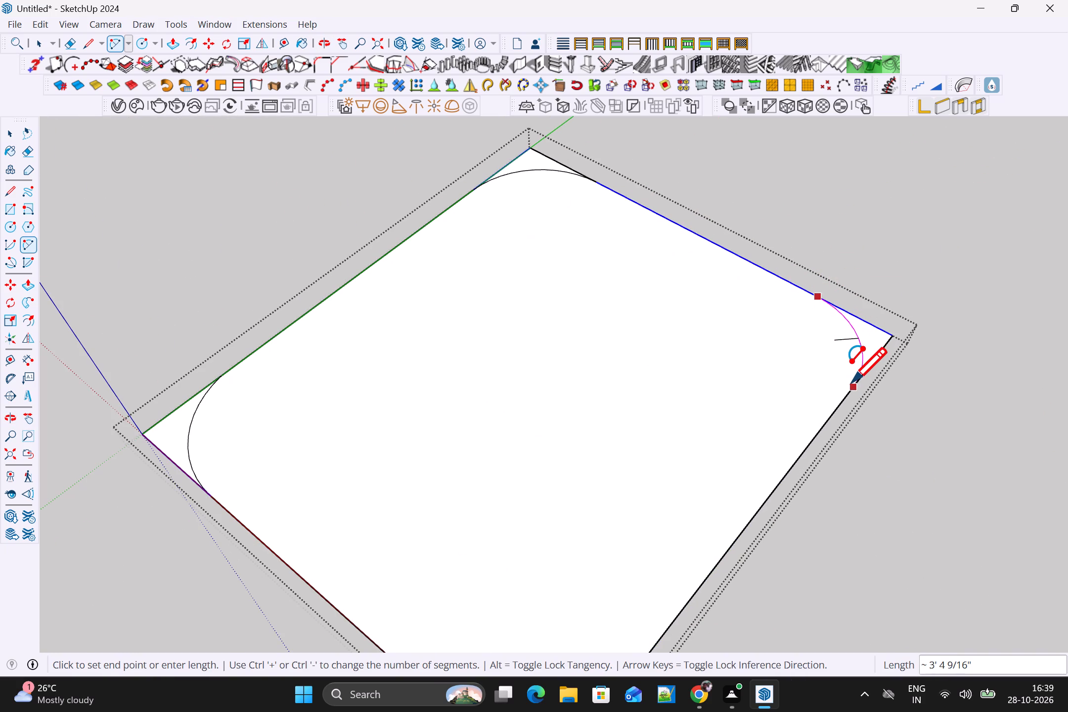
{"action": "left_click", "coordinate": [851, 384]}
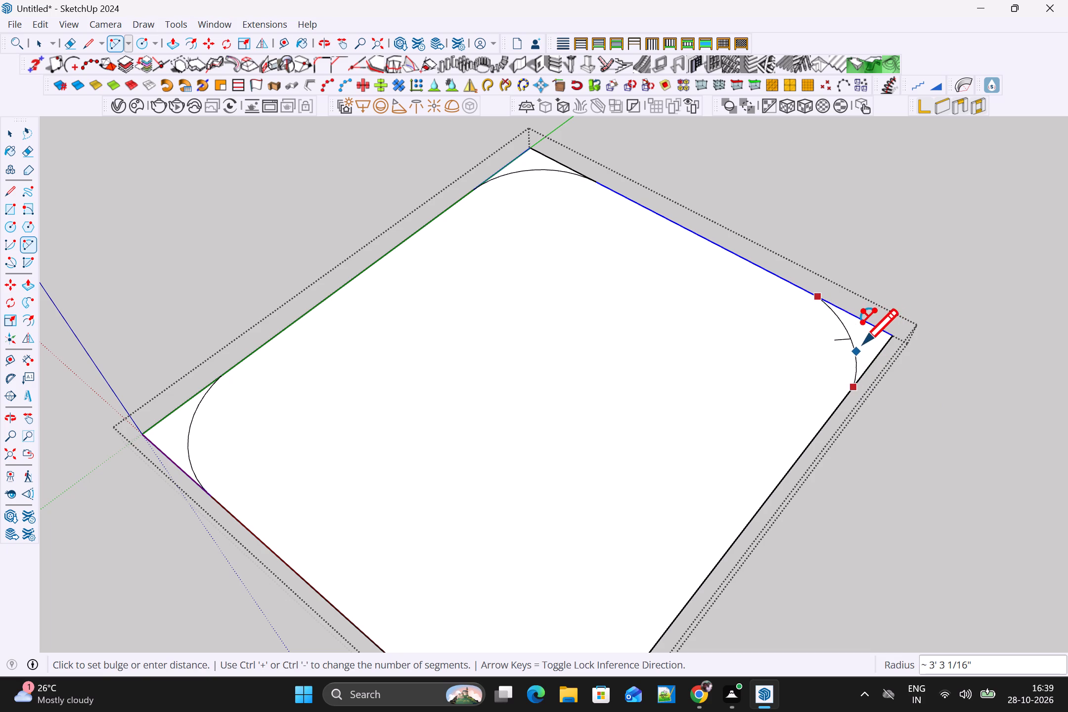
{"action": "scroll", "coordinate": [863, 344], "scroll_direction": "up", "scroll_amount": 9}
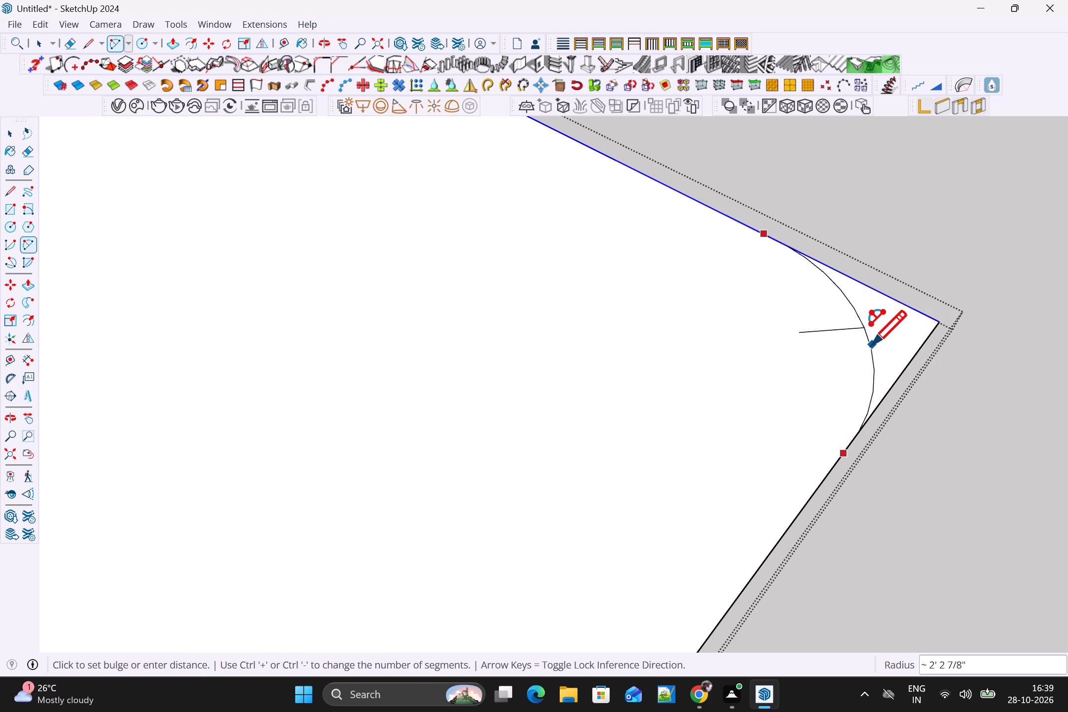
{"action": "left_click", "coordinate": [871, 346]}
Push the rounded central face down about 2 7/16", leaving the four corner pieces at their original level.
{"action": "middle_click_drag", "start_coordinate": [894, 356], "coordinate": [681, 221]}
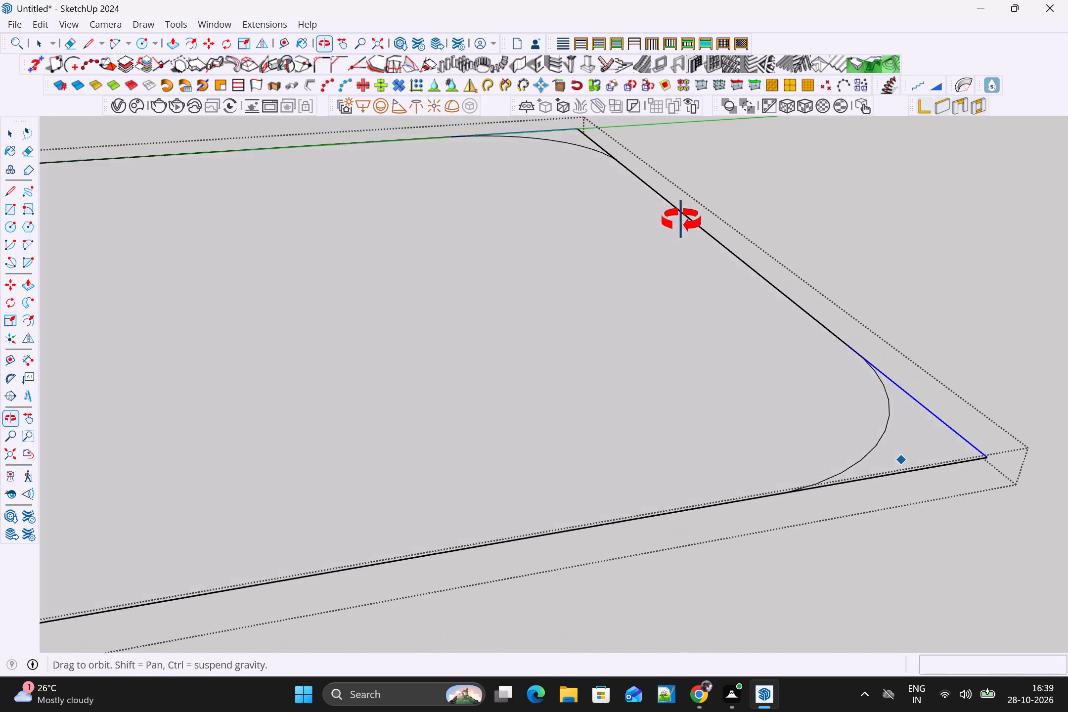
{"action": "middle_click_drag", "start_coordinate": [681, 221], "coordinate": [457, 344]}
{"action": "scroll", "coordinate": [475, 344], "scroll_direction": "down", "scroll_amount": 9}
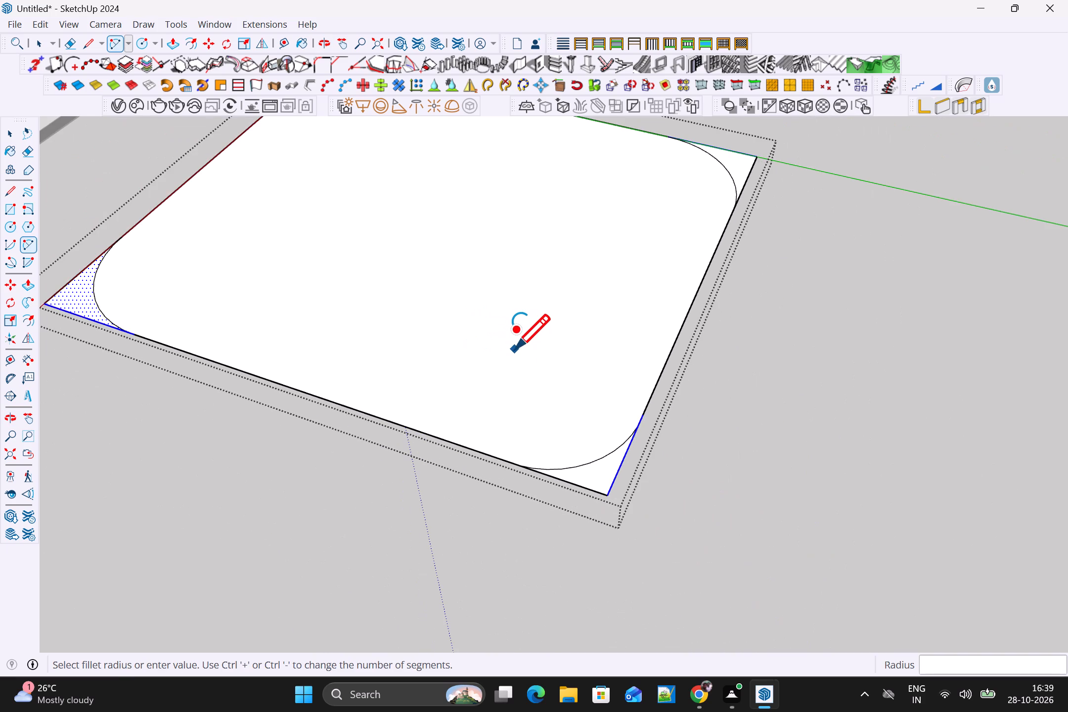
{"action": "key", "text": "p"}
{"action": "left_click", "coordinate": [518, 348]}
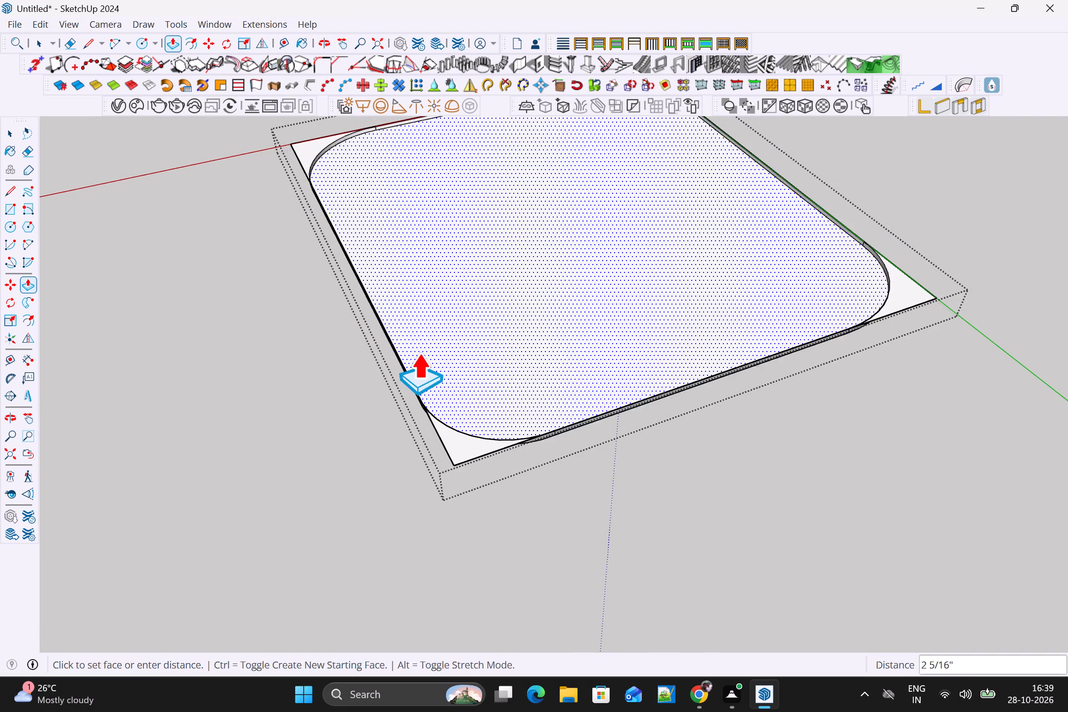
{"action": "left_click", "coordinate": [427, 347]}
{"action": "scroll", "coordinate": [443, 358], "scroll_direction": "down", "scroll_amount": 3}
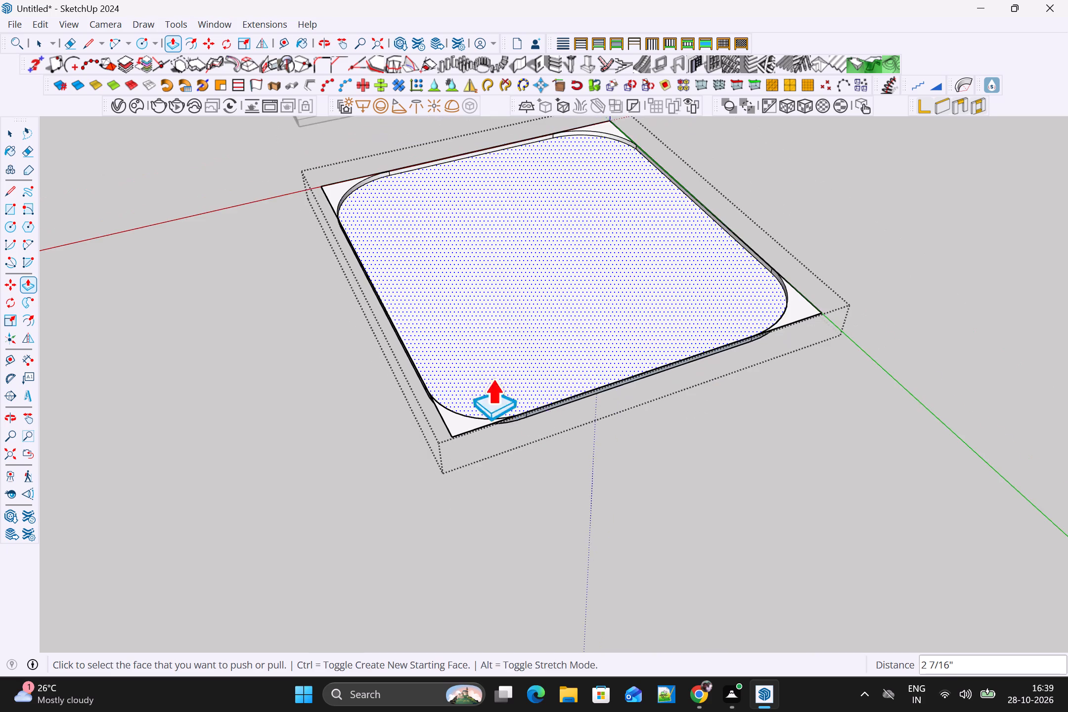
{"action": "middle_click_drag", "start_coordinate": [658, 447], "coordinate": [198, 240]}
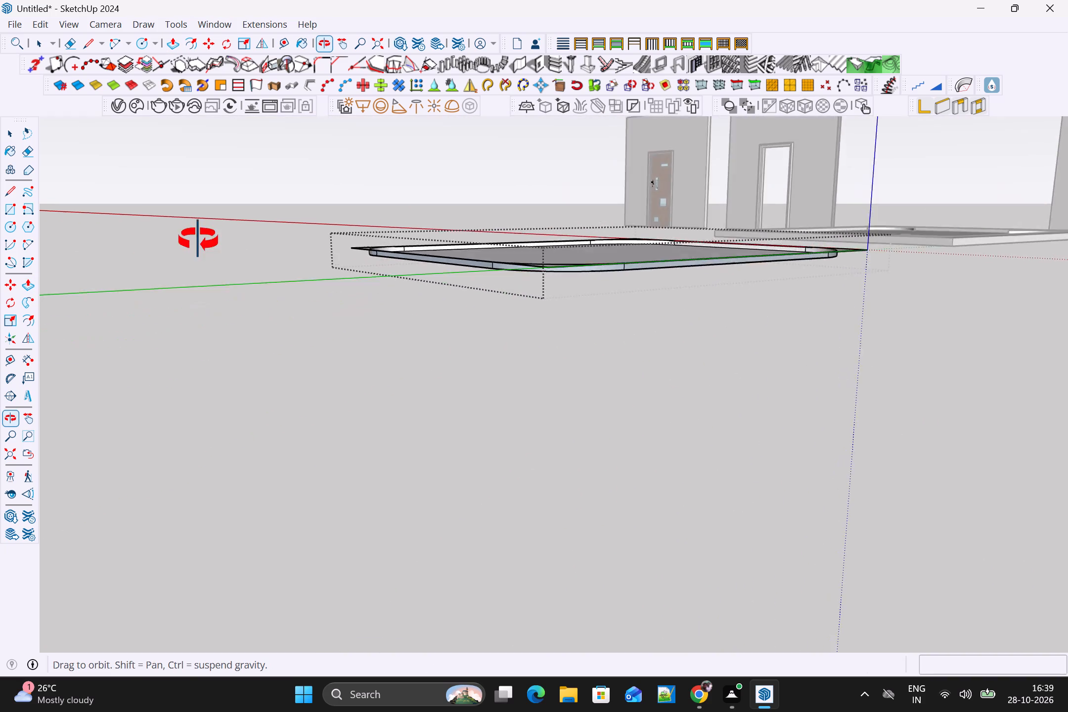
Examine the rounded-corner recessed panel and its edge walls from above and from low side angles.
{"action": "middle_click_drag", "start_coordinate": [198, 240], "coordinate": [1067, 528]}
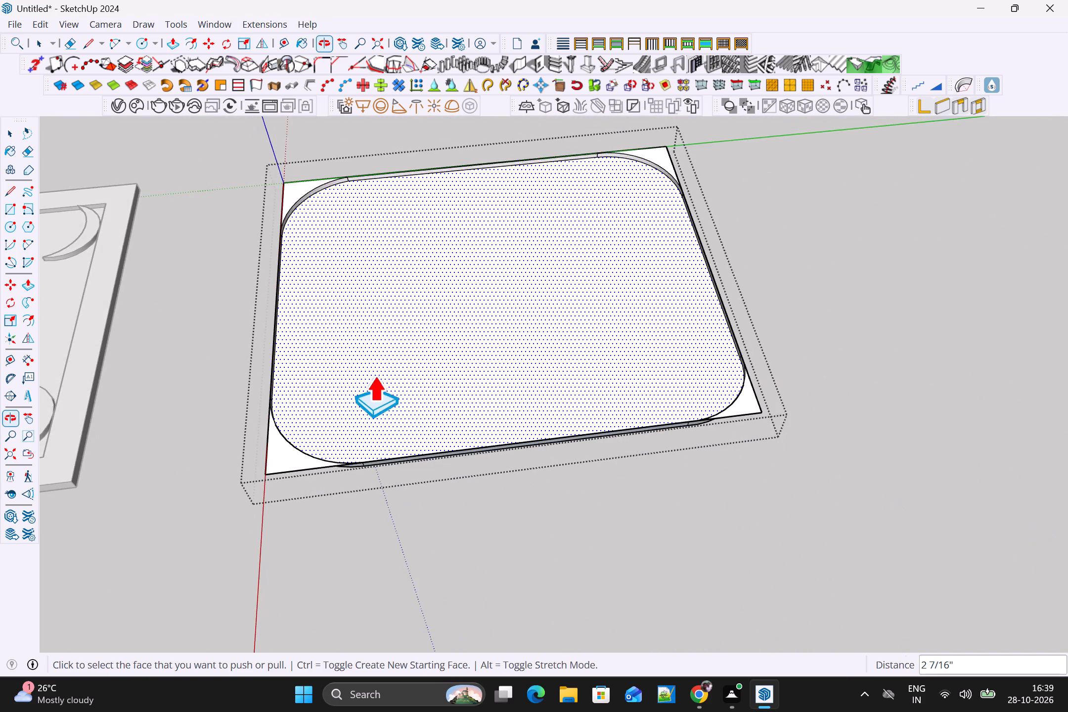
{"action": "scroll", "coordinate": [364, 358], "scroll_direction": "down", "scroll_amount": 3}
{"action": "key", "text": "space"}
{"action": "middle_click_drag", "start_coordinate": [762, 343], "coordinate": [747, 363]}
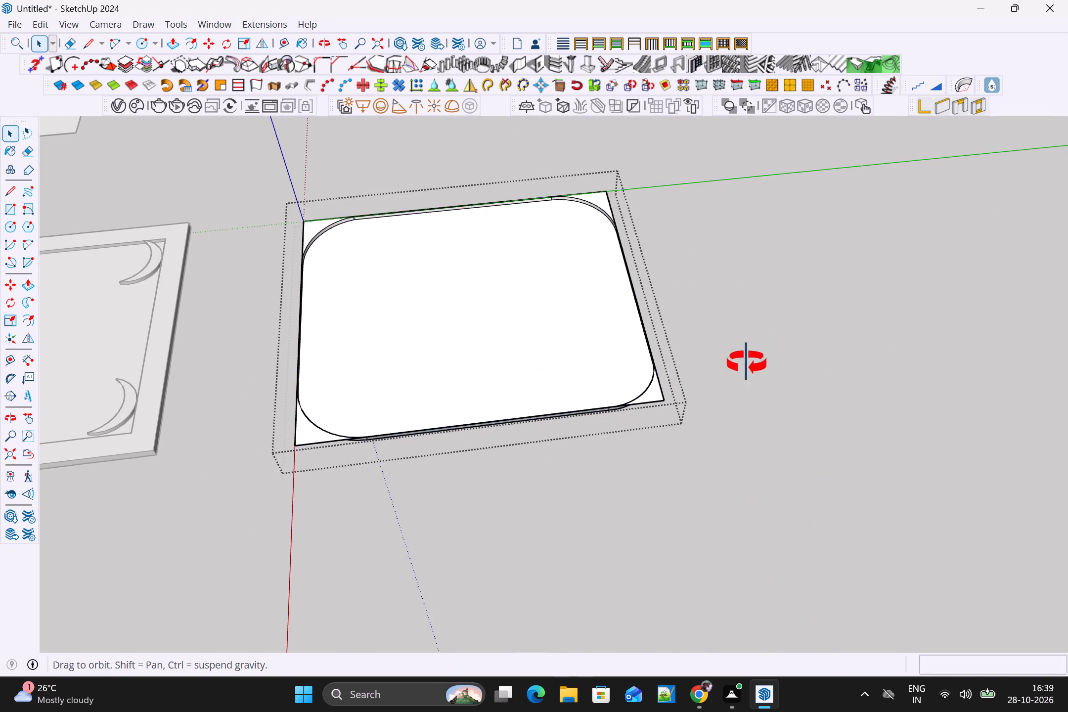
{"action": "middle_click_drag", "start_coordinate": [747, 363], "coordinate": [229, 249]}
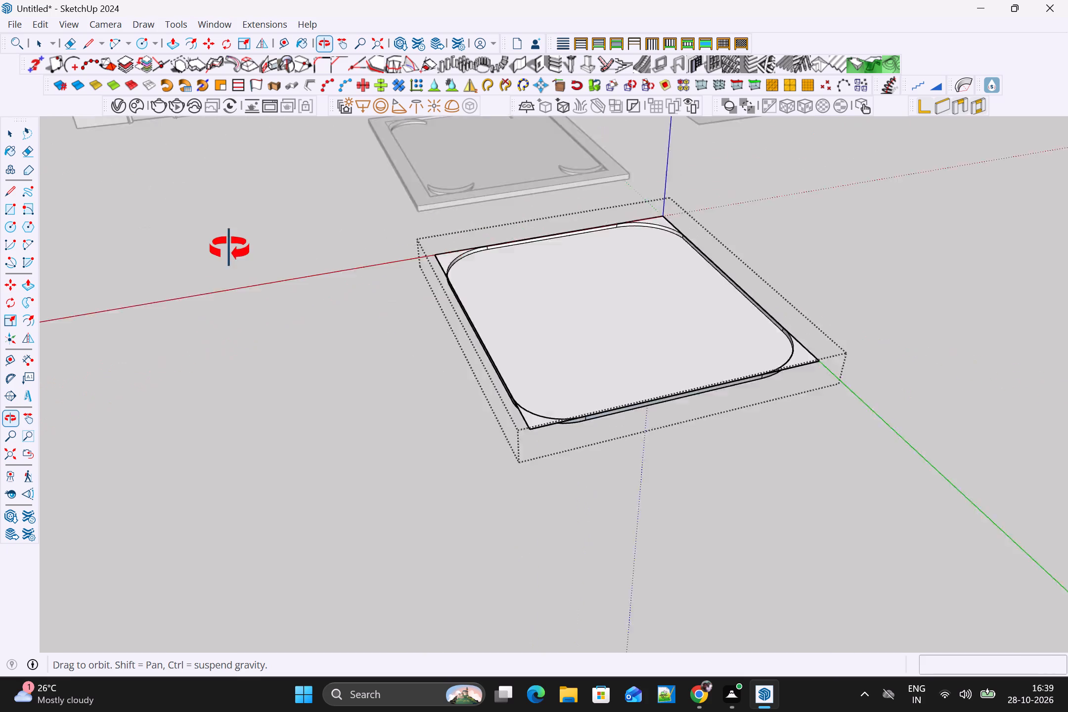
{"action": "middle_click_drag", "start_coordinate": [229, 249], "coordinate": [203, 239]}
{"action": "scroll", "coordinate": [922, 433], "scroll_direction": "up", "scroll_amount": 4}
{"action": "middle_click_drag", "start_coordinate": [910, 435], "coordinate": [607, 319]}
{"action": "middle_click_drag", "start_coordinate": [584, 334], "coordinate": [541, 359]}
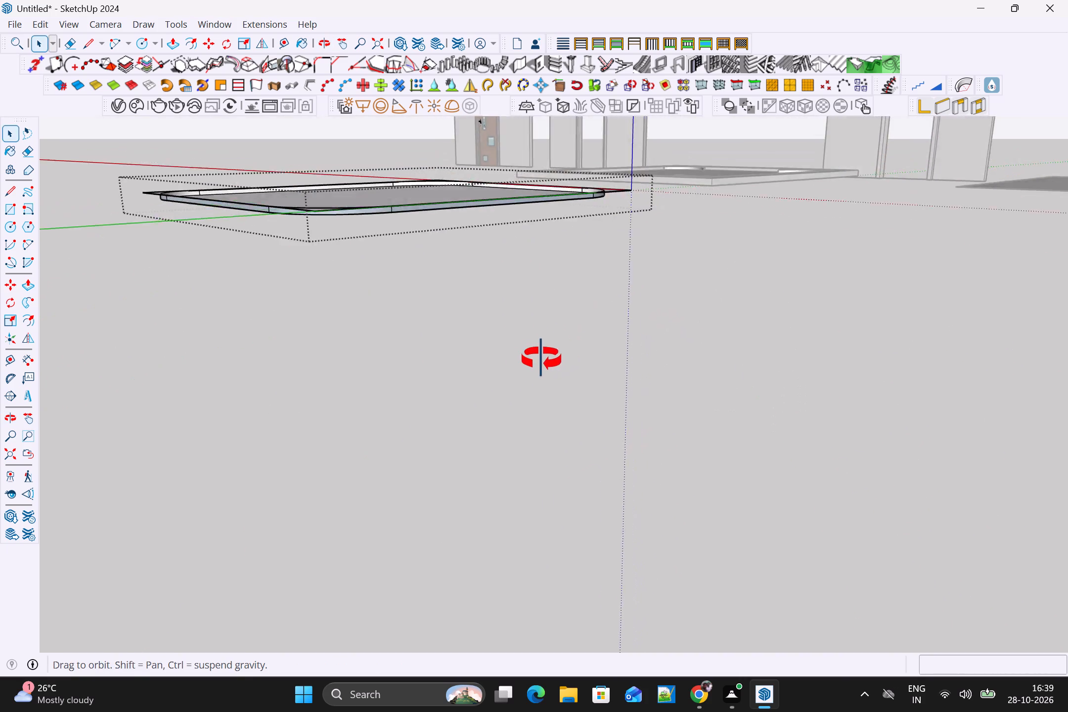
{"action": "middle_click_drag", "start_coordinate": [541, 359], "coordinate": [665, 391]}
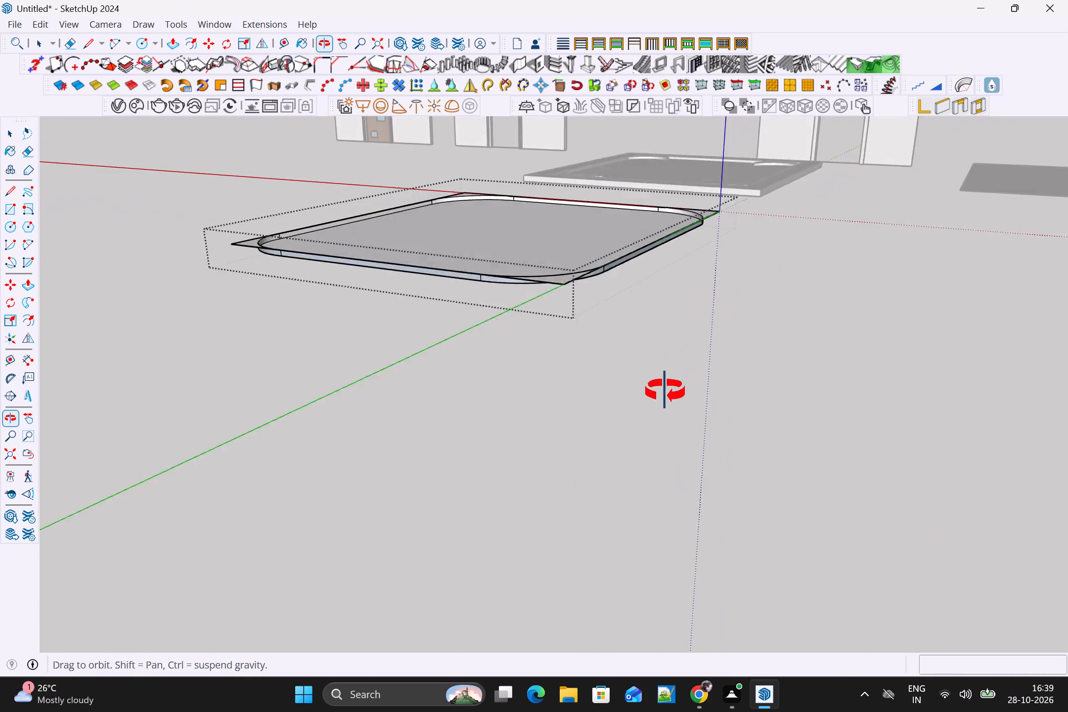
{"action": "middle_click_drag", "start_coordinate": [665, 391], "coordinate": [666, 427]}
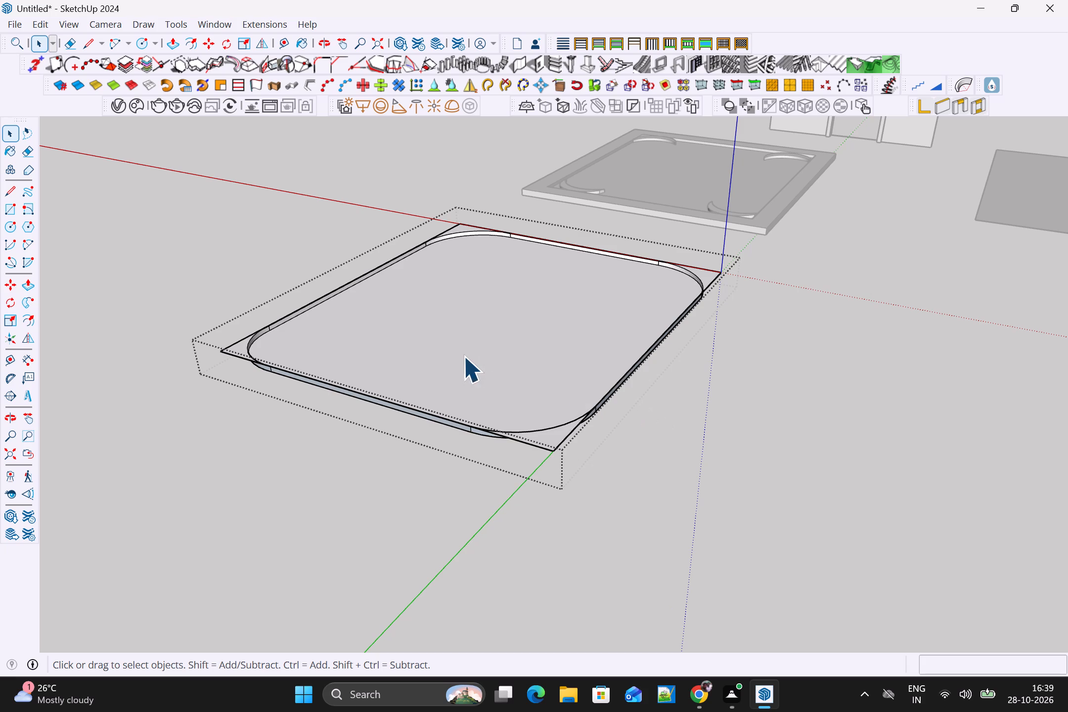
{"action": "middle_click_drag", "start_coordinate": [454, 373], "coordinate": [442, 380]}
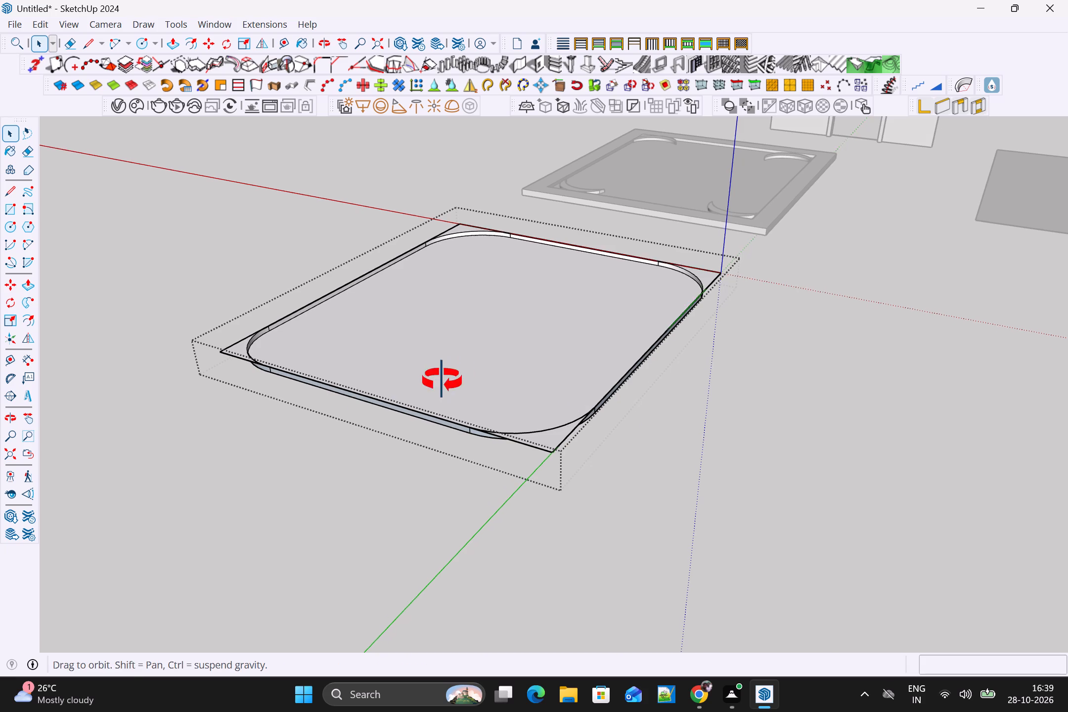
{"action": "middle_click_drag", "start_coordinate": [442, 380], "coordinate": [65, 384]}
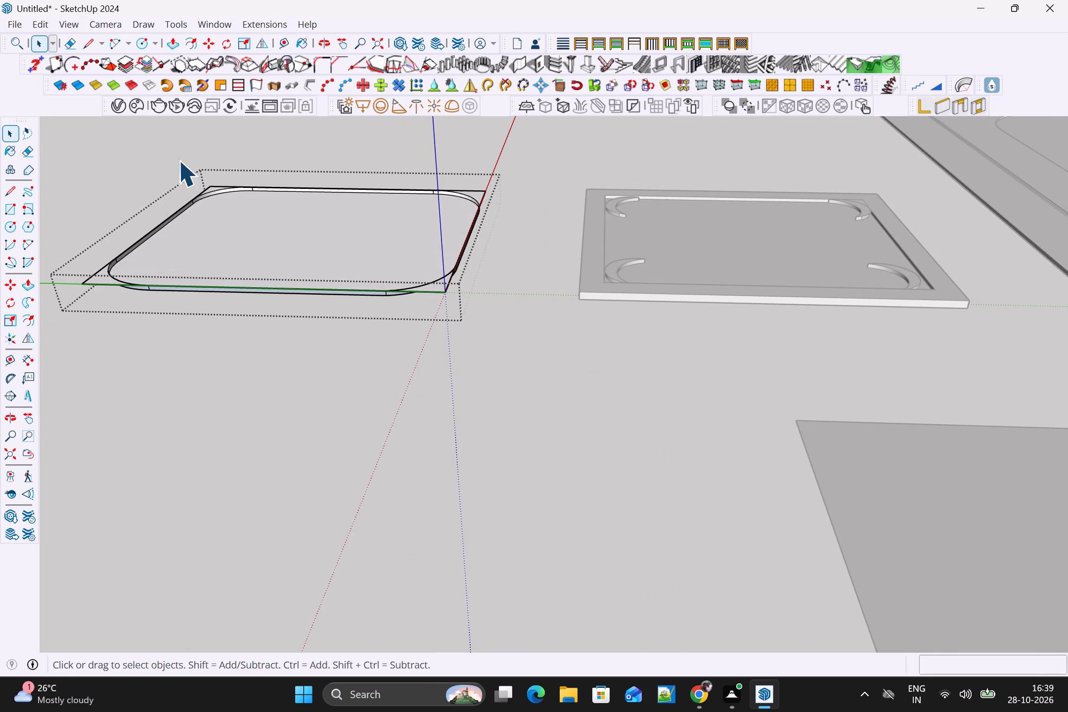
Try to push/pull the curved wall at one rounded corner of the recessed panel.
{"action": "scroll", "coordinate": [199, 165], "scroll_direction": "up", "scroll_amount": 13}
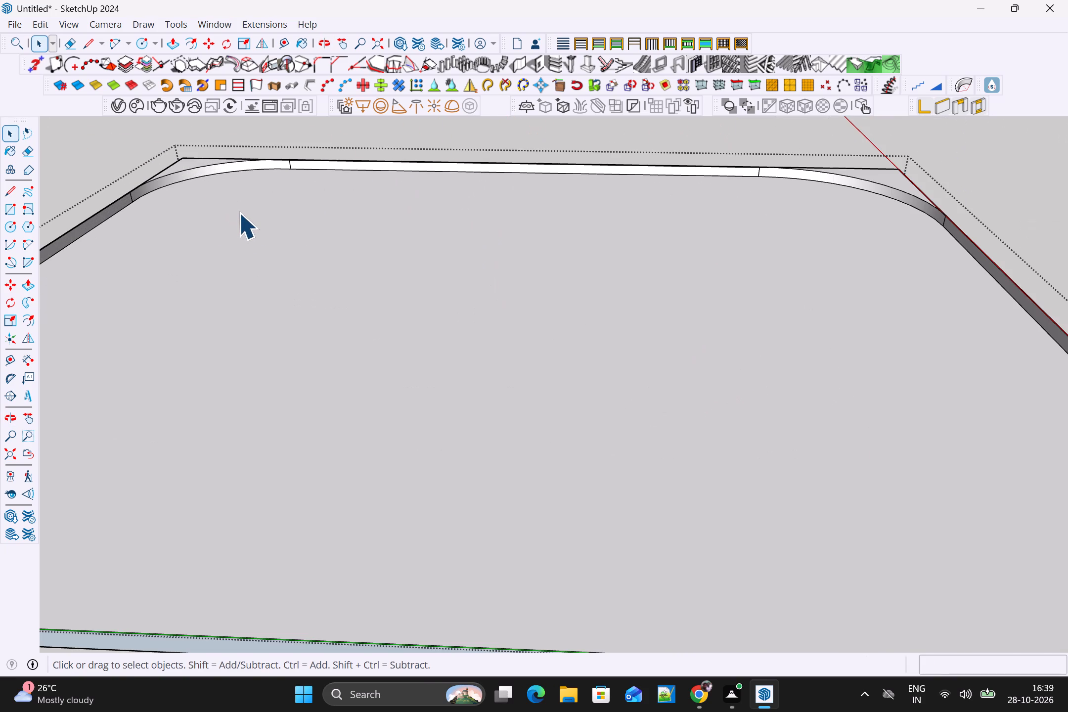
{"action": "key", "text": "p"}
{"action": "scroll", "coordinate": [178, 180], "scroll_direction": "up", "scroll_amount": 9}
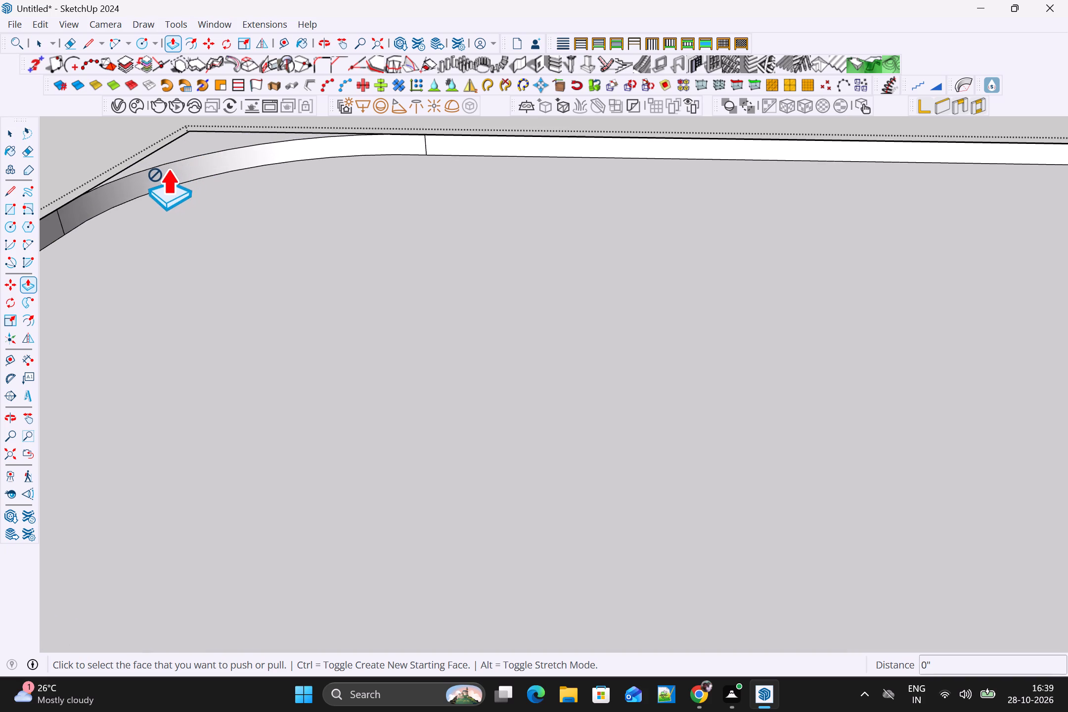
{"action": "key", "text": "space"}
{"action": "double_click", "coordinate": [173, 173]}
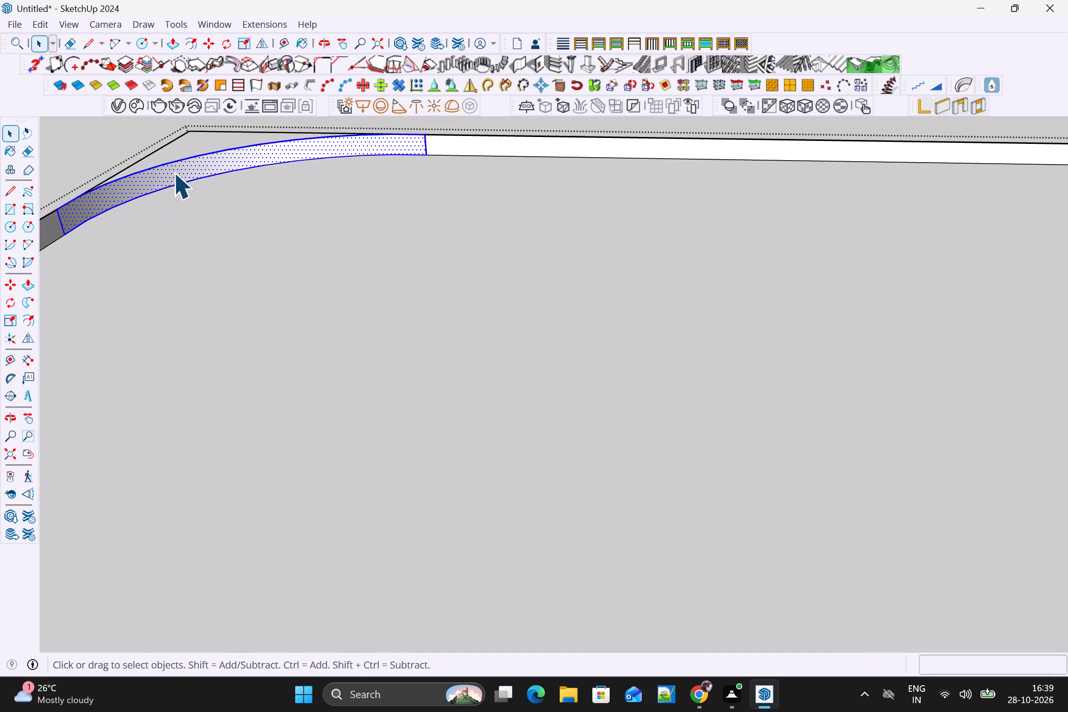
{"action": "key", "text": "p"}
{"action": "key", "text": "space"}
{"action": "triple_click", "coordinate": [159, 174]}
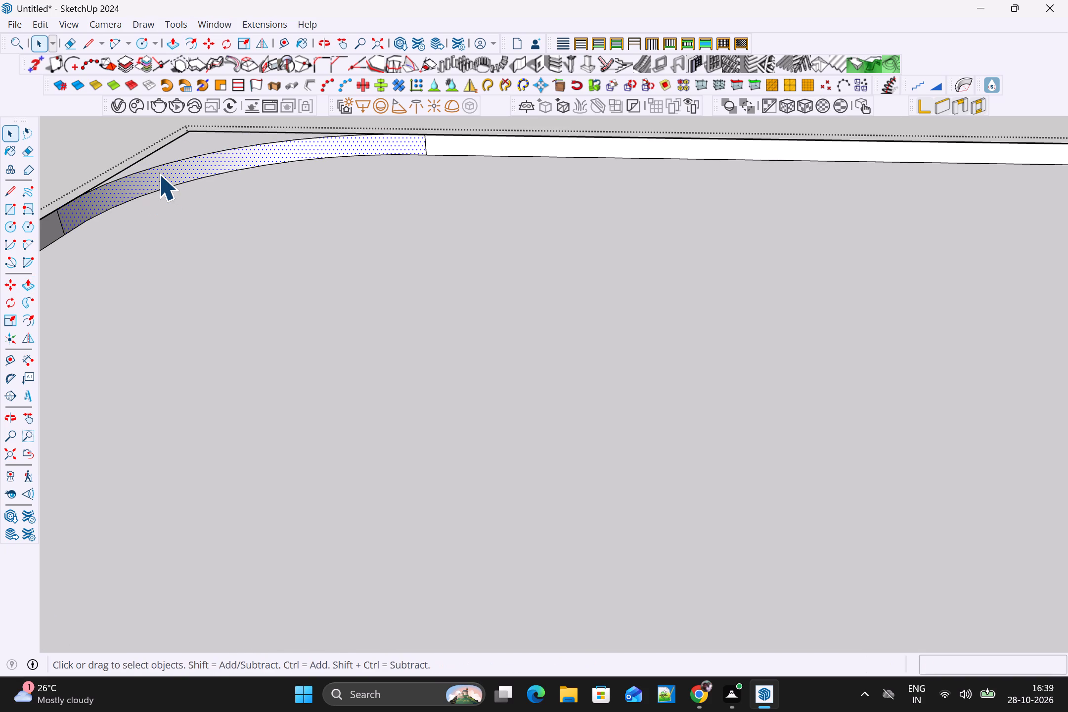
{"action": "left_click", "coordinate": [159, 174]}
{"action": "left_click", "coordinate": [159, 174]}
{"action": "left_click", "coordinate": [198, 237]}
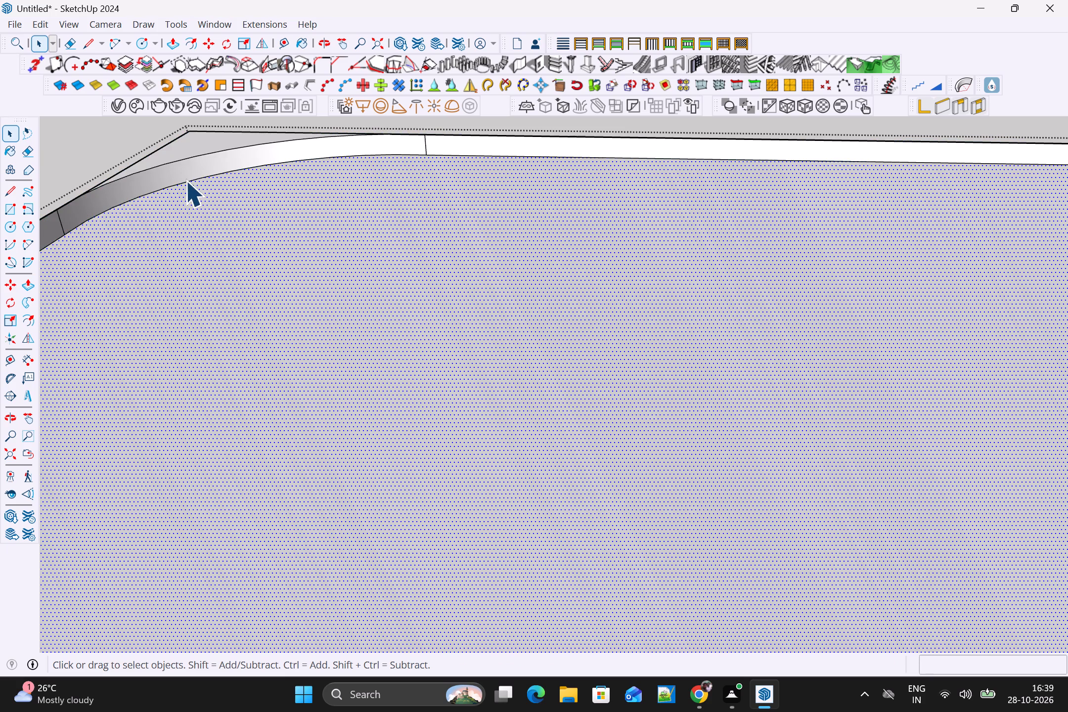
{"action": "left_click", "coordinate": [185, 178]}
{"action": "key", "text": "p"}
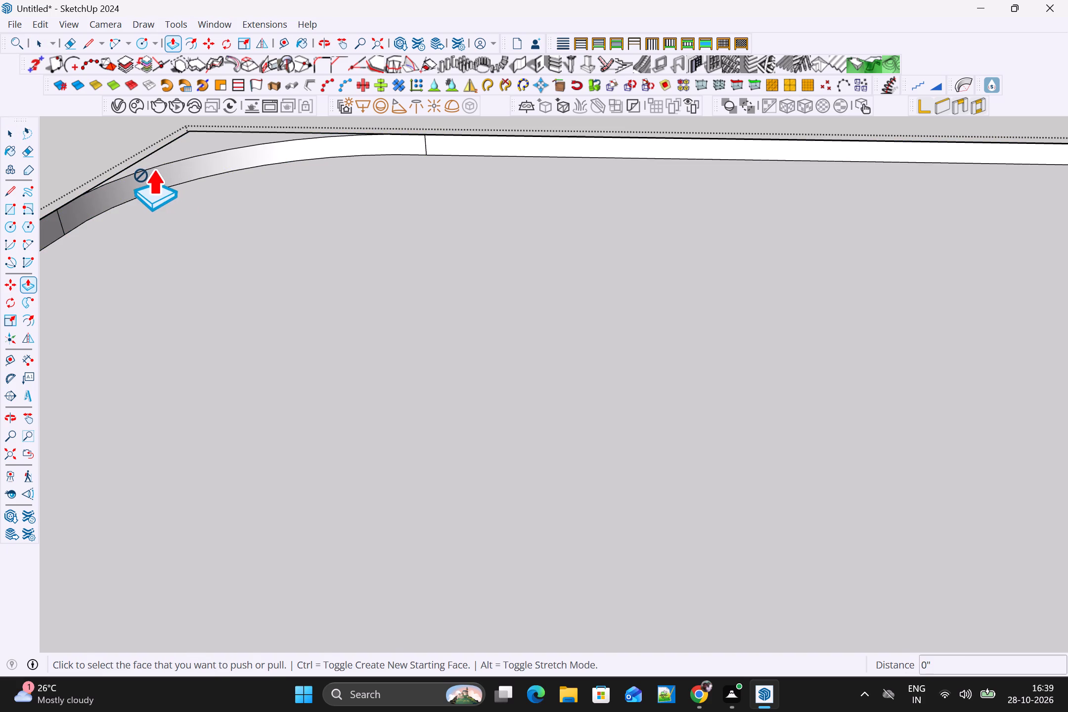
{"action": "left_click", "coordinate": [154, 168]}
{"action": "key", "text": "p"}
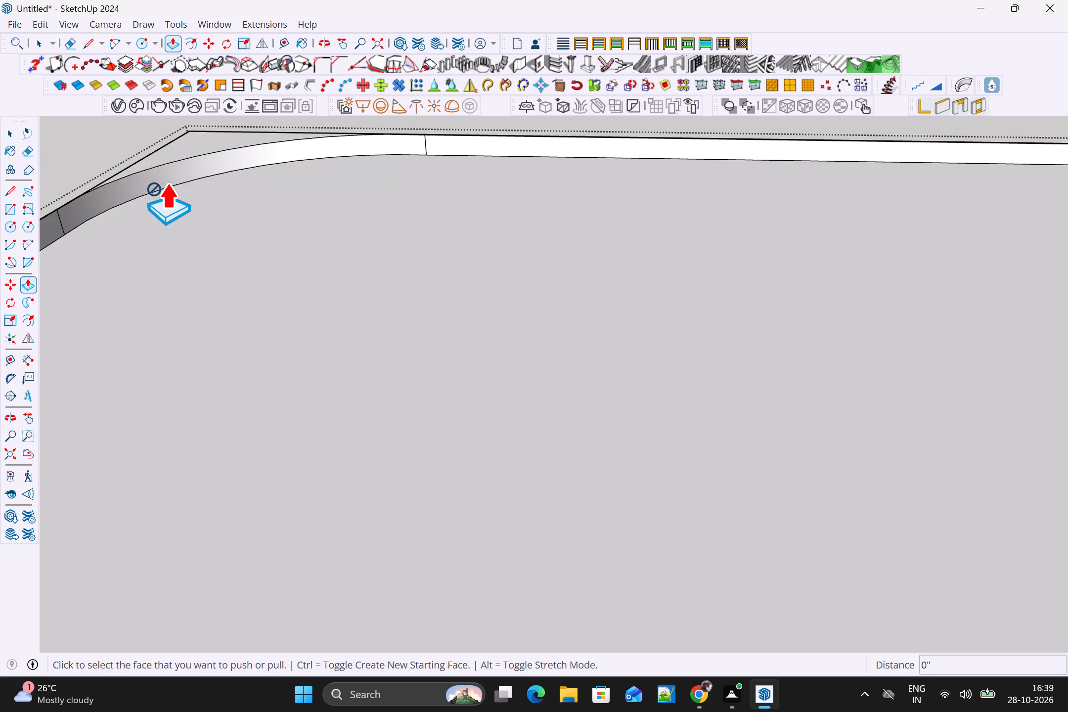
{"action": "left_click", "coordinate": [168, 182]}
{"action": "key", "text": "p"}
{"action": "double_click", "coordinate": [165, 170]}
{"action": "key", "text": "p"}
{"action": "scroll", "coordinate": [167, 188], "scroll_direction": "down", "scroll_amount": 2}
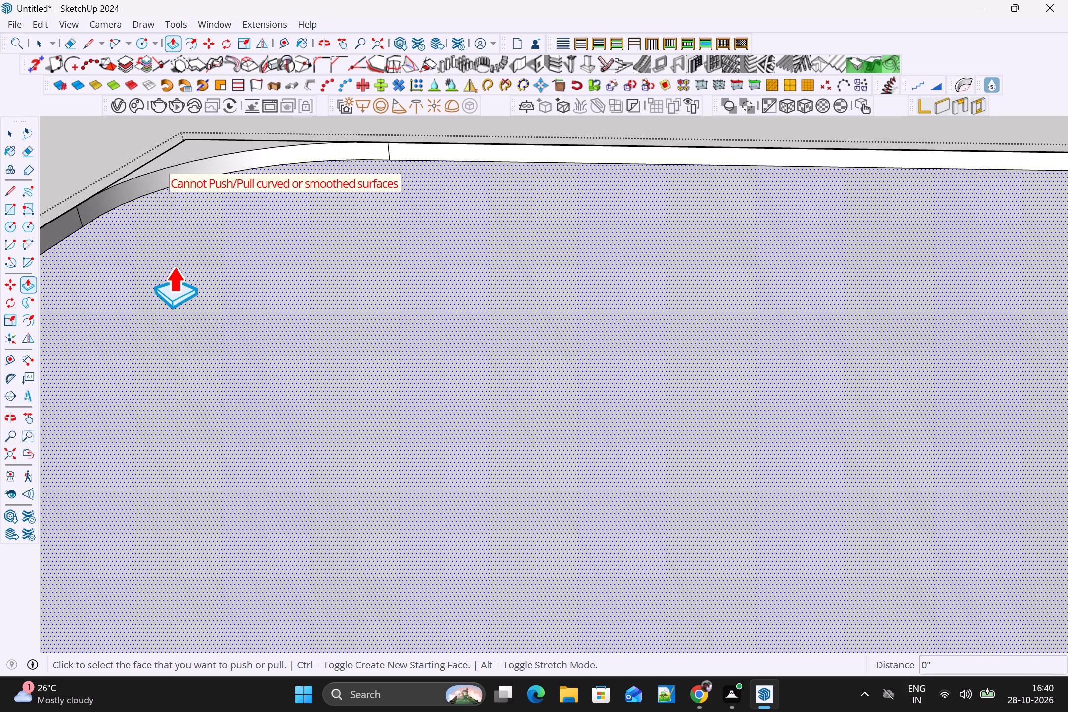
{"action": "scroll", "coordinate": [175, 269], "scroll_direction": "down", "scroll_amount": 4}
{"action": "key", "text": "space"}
Leave the recessed panel's group and clear the selection.
{"action": "left_click", "coordinate": [239, 272]}
{"action": "scroll", "coordinate": [240, 272], "scroll_direction": "down", "scroll_amount": 6}
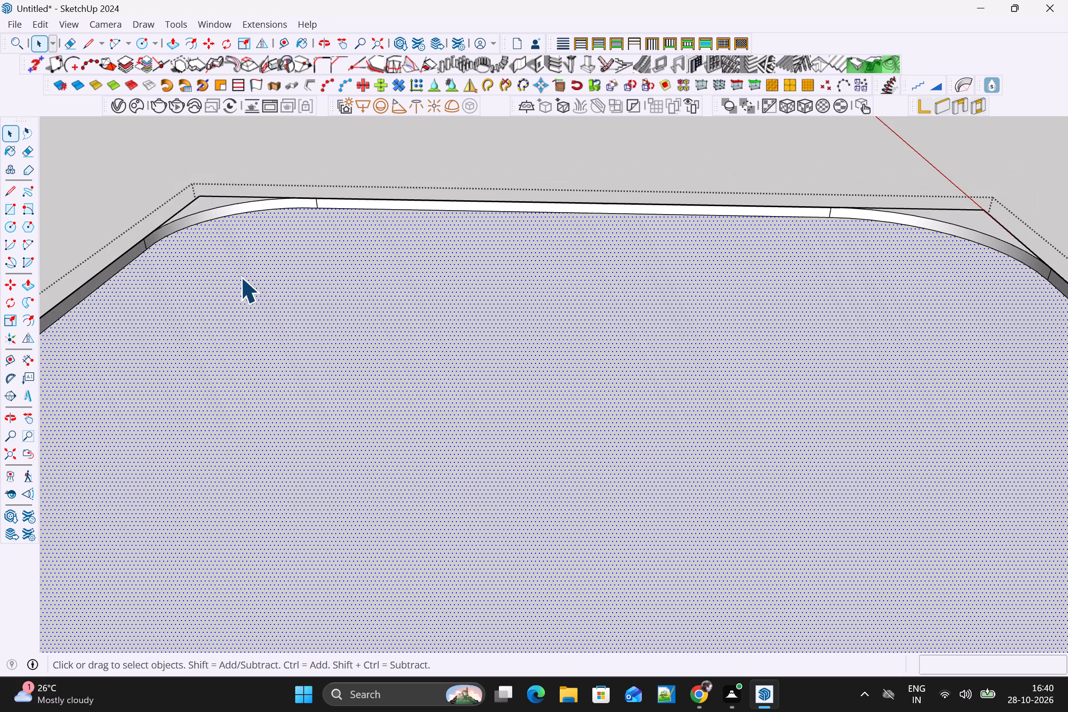
{"action": "scroll", "coordinate": [240, 277], "scroll_direction": "down", "scroll_amount": 13}
{"action": "middle_click_drag", "start_coordinate": [303, 303], "coordinate": [830, 278]}
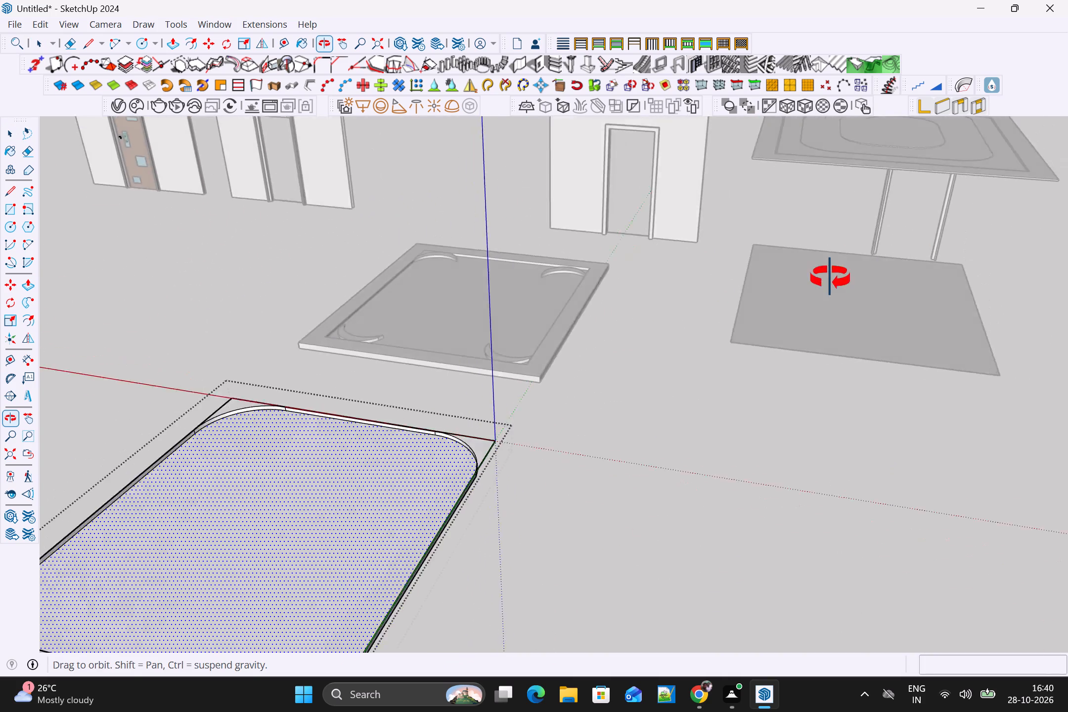
{"action": "middle_click_drag", "start_coordinate": [830, 278], "coordinate": [906, 248]}
{"action": "left_click", "coordinate": [756, 456]}
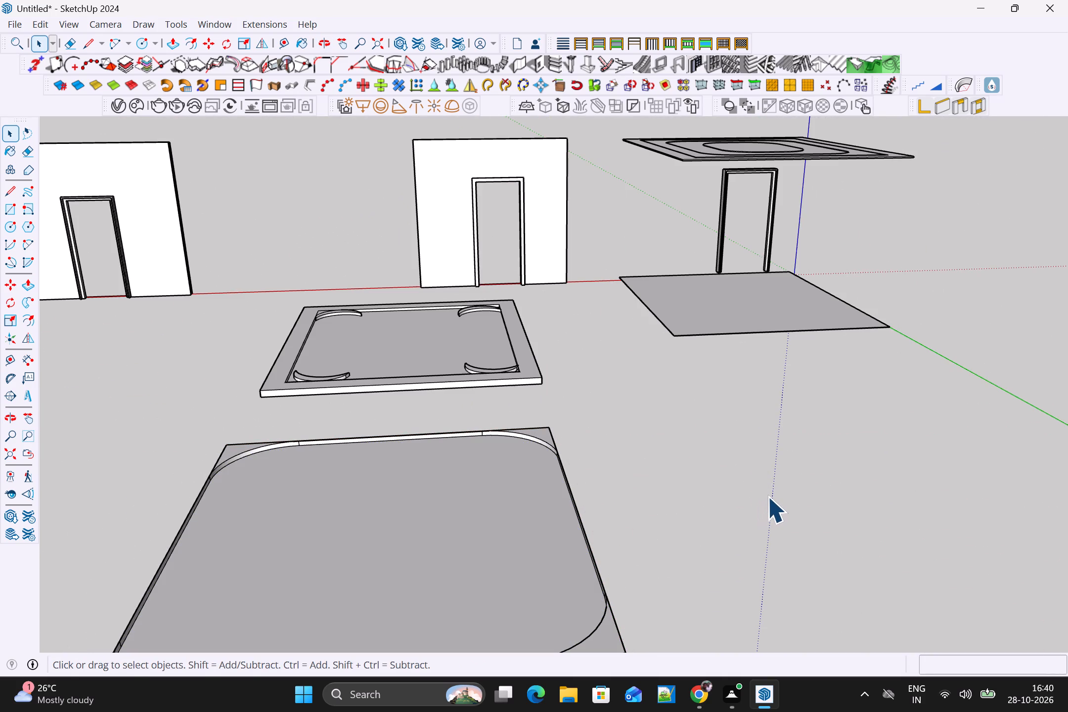
Examine the inner corner of the border face on the ceiling panel with the concentric rounded shapes.
{"action": "scroll", "coordinate": [772, 494], "scroll_direction": "down", "scroll_amount": 1}
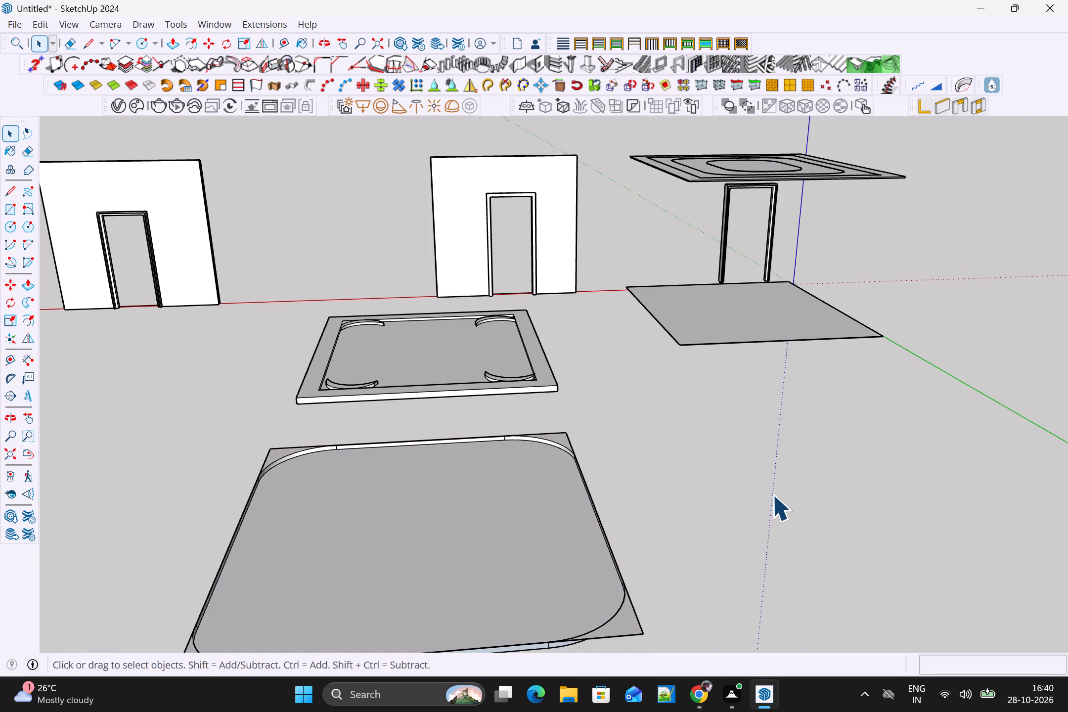
{"action": "scroll", "coordinate": [610, 497], "scroll_direction": "up", "scroll_amount": 4}
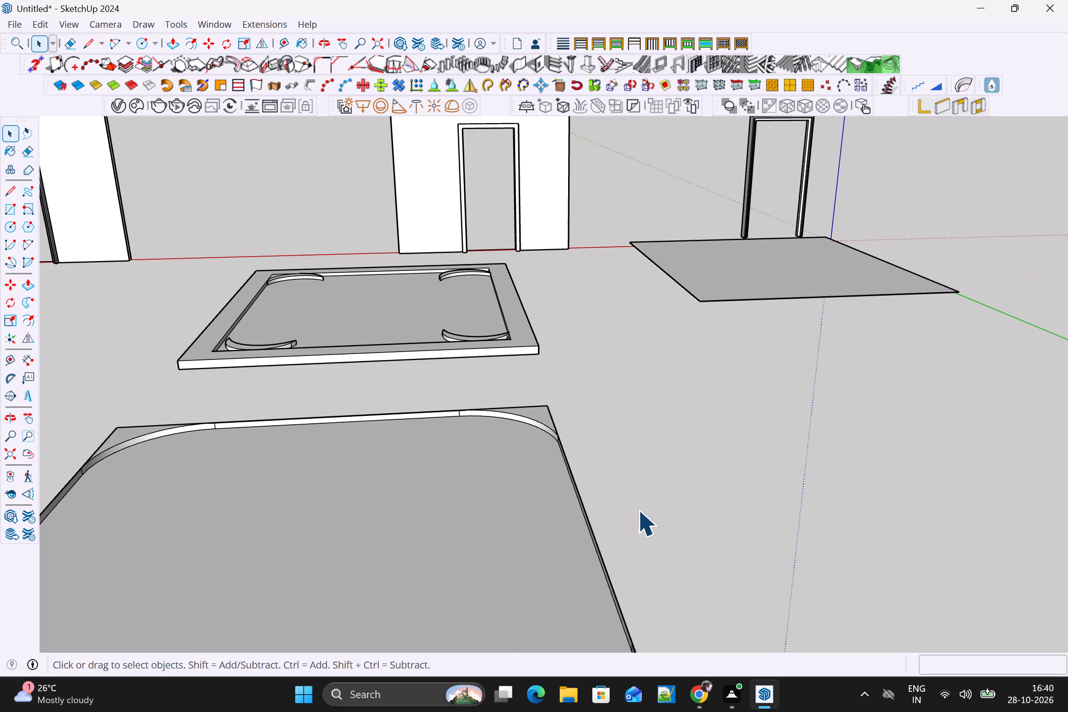
{"action": "middle_click_drag", "start_coordinate": [638, 516], "coordinate": [516, 364]}
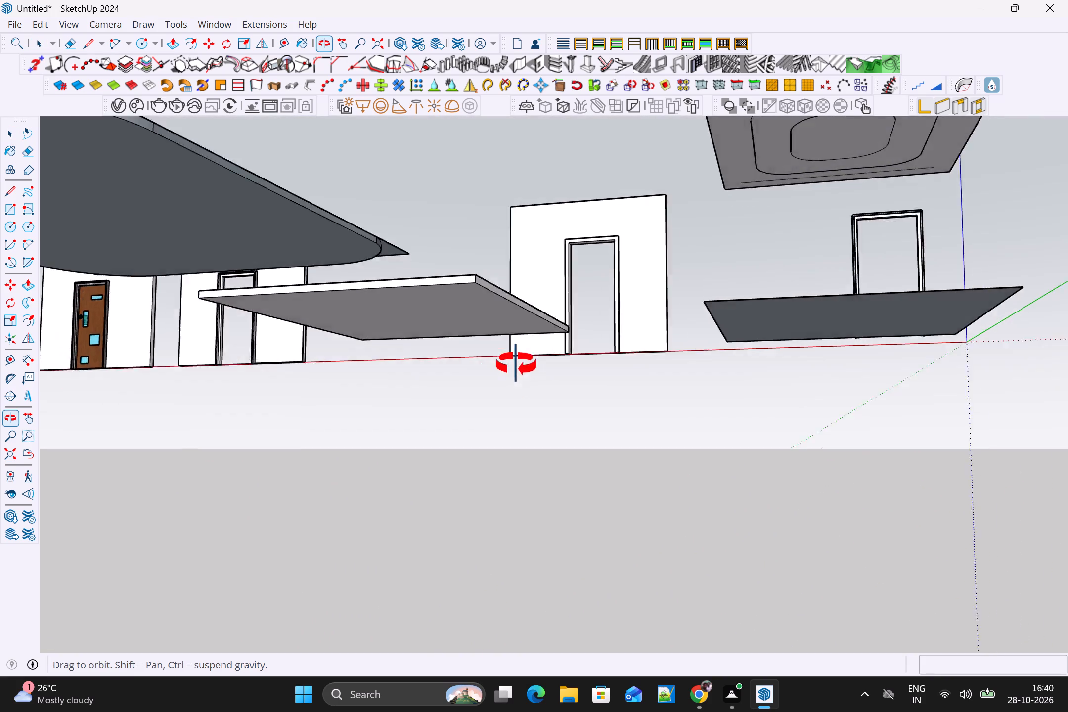
{"action": "middle_click_drag", "start_coordinate": [516, 364], "coordinate": [1067, 622]}
{"action": "scroll", "coordinate": [32, 320], "scroll_direction": "down", "scroll_amount": 10}
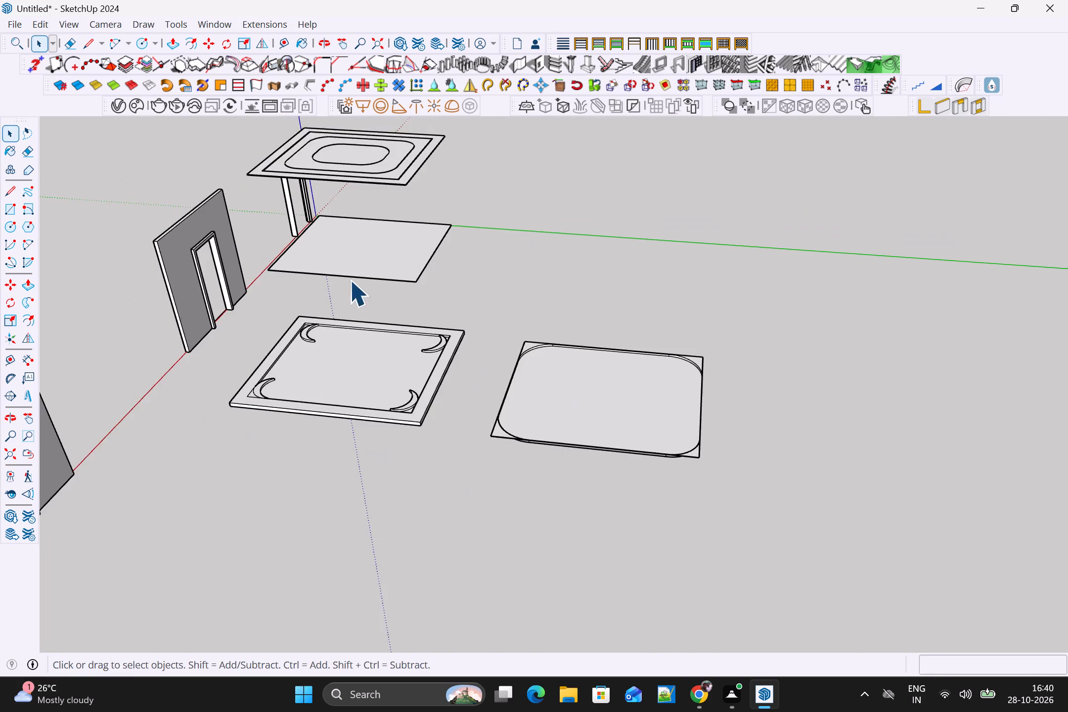
{"action": "scroll", "coordinate": [350, 280], "scroll_direction": "down", "scroll_amount": 4}
{"action": "middle_click_drag", "start_coordinate": [326, 306], "coordinate": [394, 528], "text": "shift"}
{"action": "scroll", "coordinate": [373, 346], "scroll_direction": "up", "scroll_amount": 20}
{"action": "scroll", "coordinate": [373, 346], "scroll_direction": "up", "scroll_amount": 2}
{"action": "left_click", "coordinate": [380, 361]}
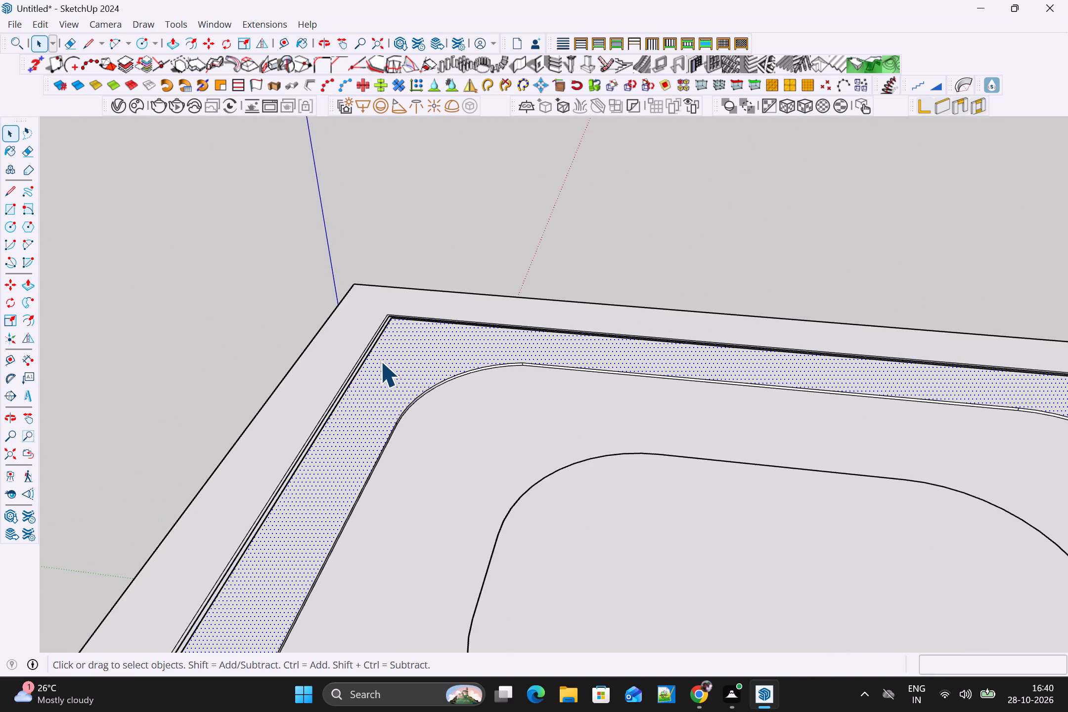
{"action": "scroll", "coordinate": [380, 361], "scroll_direction": "up", "scroll_amount": 5}
{"action": "scroll", "coordinate": [387, 365], "scroll_direction": "down", "scroll_amount": 3}
{"action": "scroll", "coordinate": [386, 367], "scroll_direction": "up", "scroll_amount": 4}
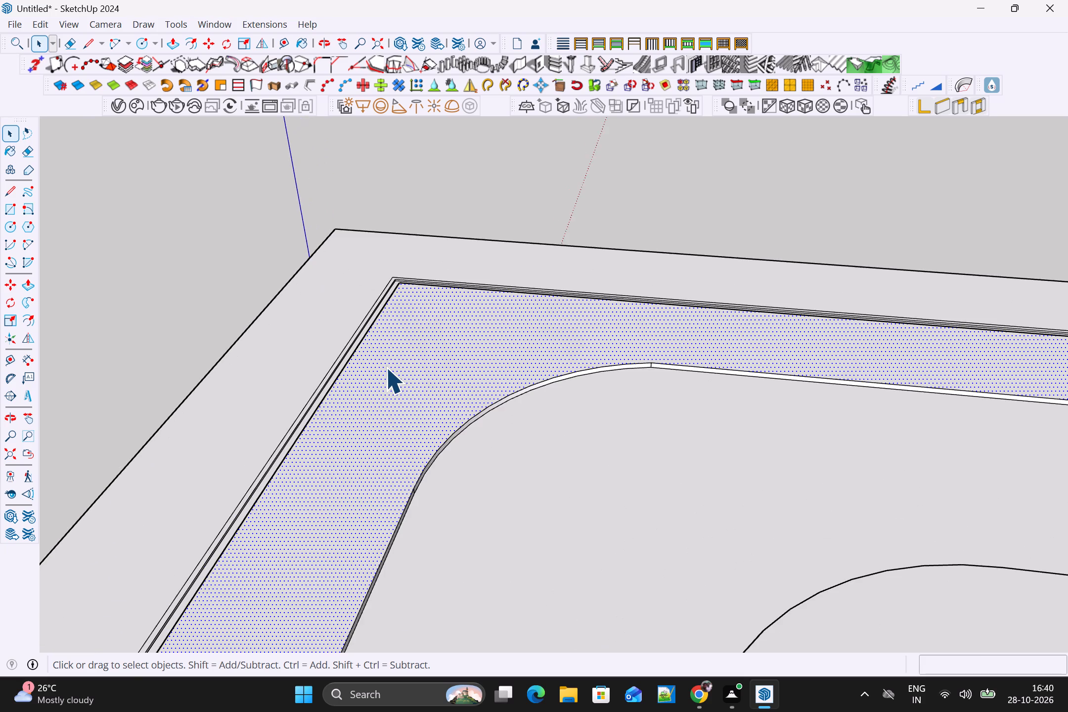
{"action": "middle_click_drag", "start_coordinate": [382, 367], "coordinate": [217, 305]}
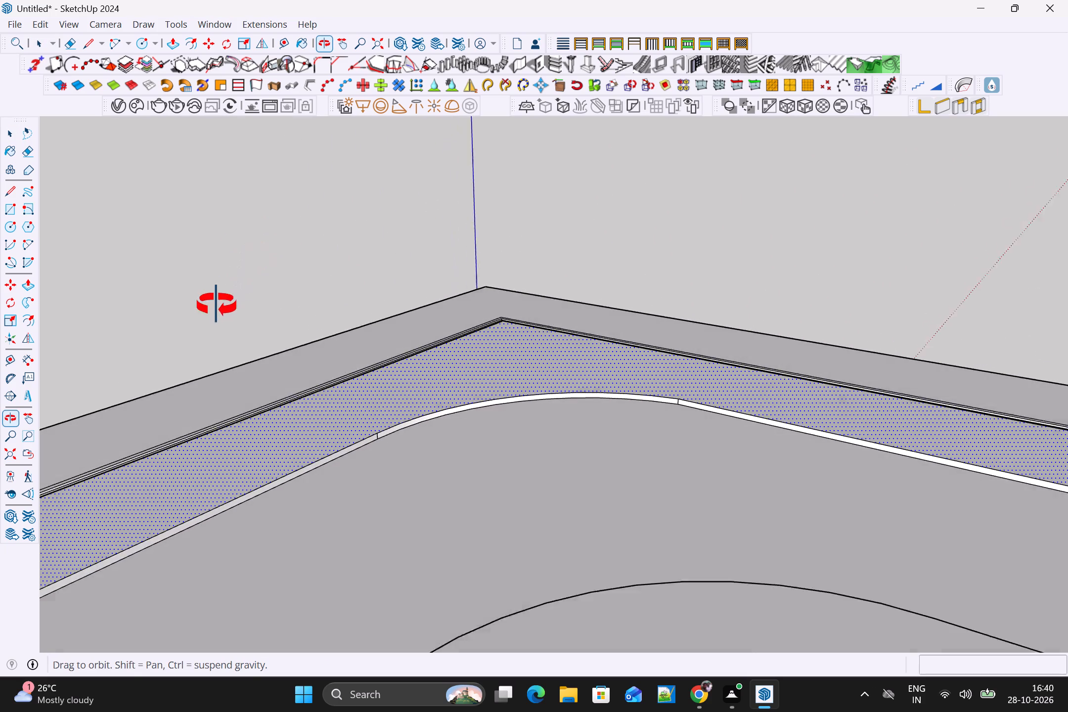
{"action": "middle_click_drag", "start_coordinate": [217, 305], "coordinate": [199, 331]}
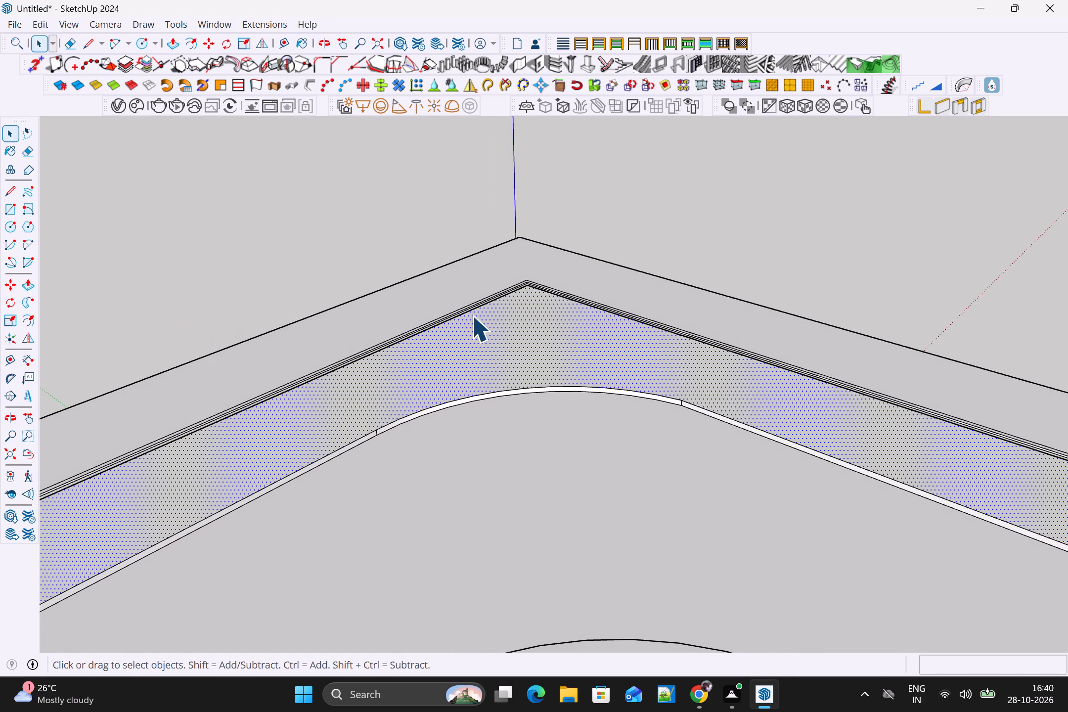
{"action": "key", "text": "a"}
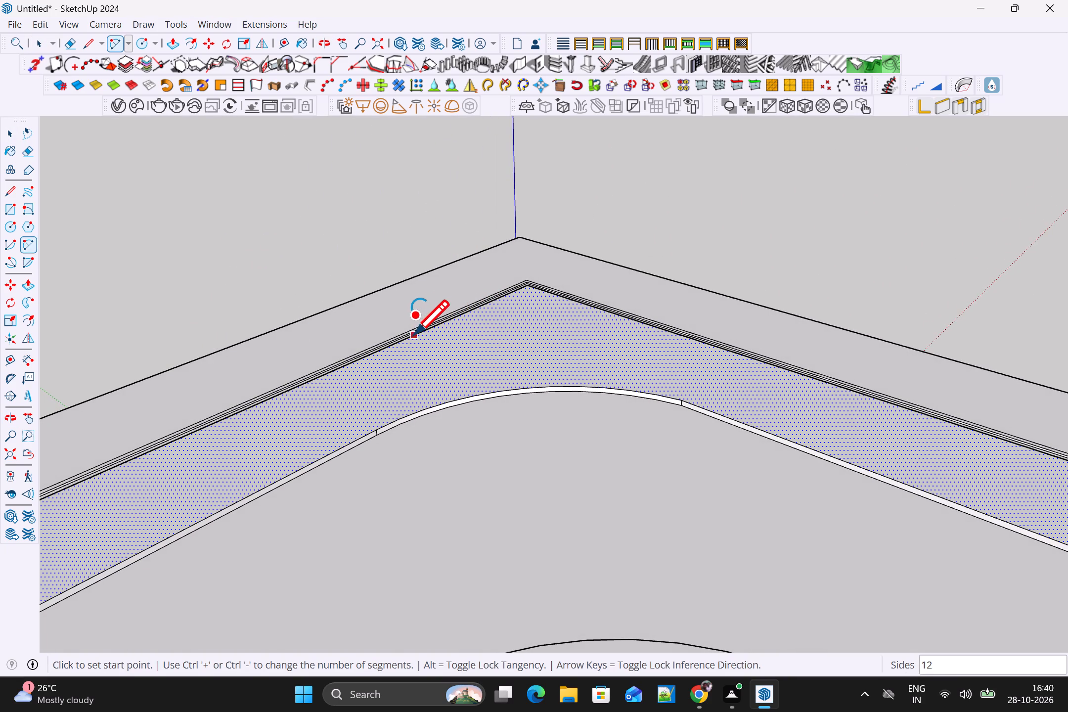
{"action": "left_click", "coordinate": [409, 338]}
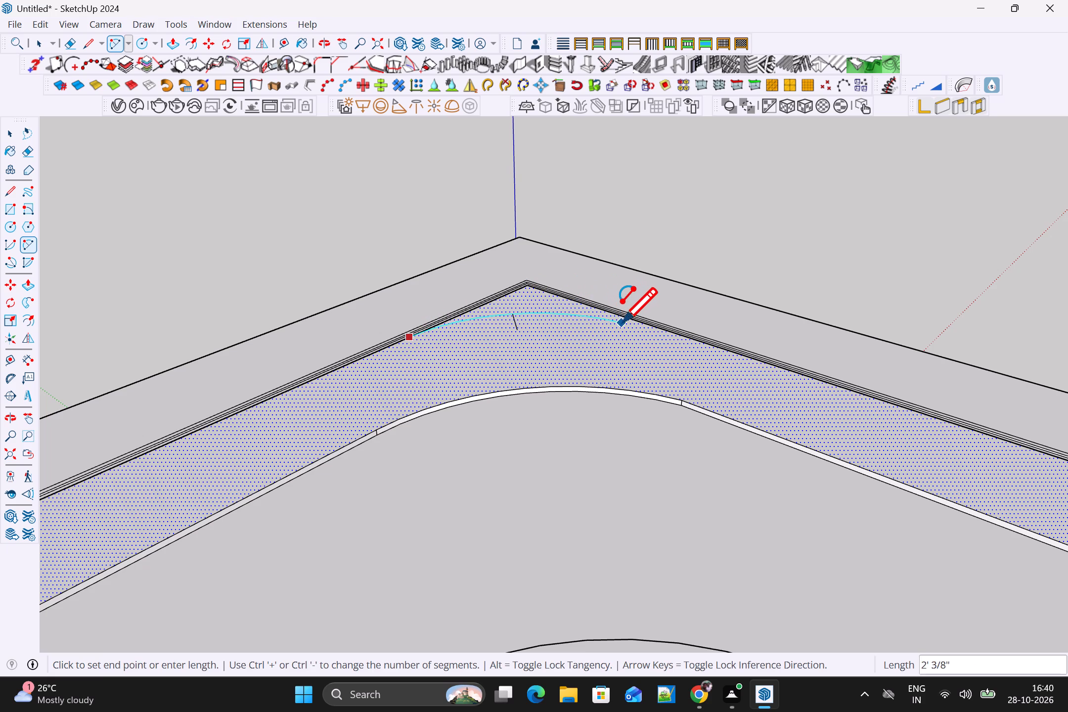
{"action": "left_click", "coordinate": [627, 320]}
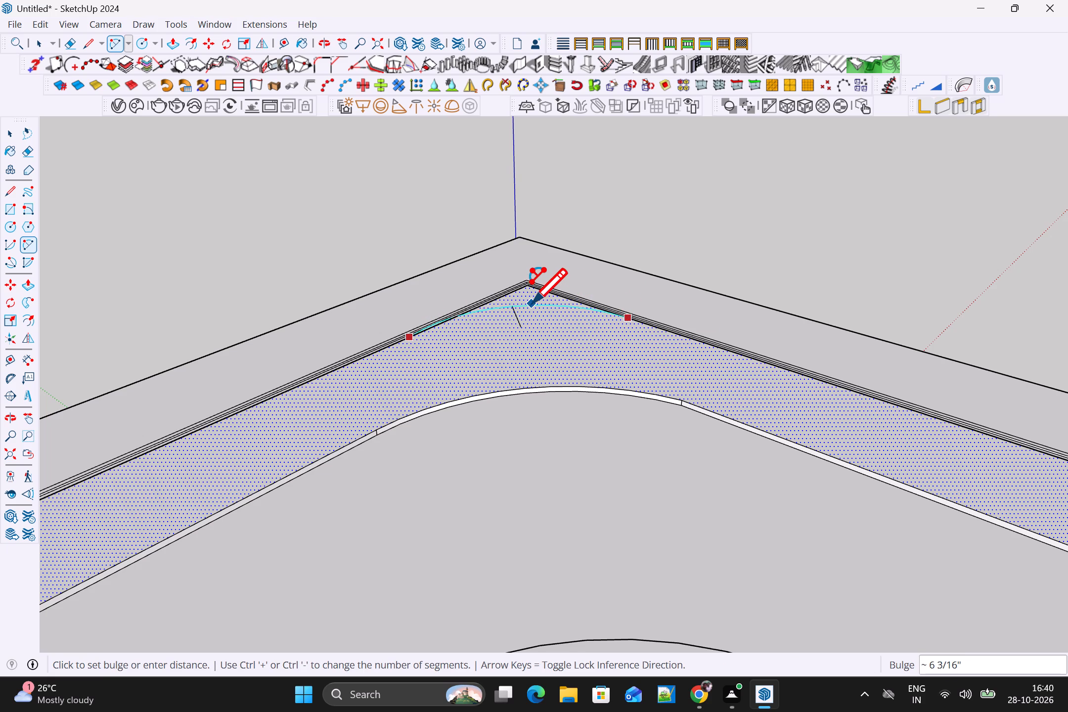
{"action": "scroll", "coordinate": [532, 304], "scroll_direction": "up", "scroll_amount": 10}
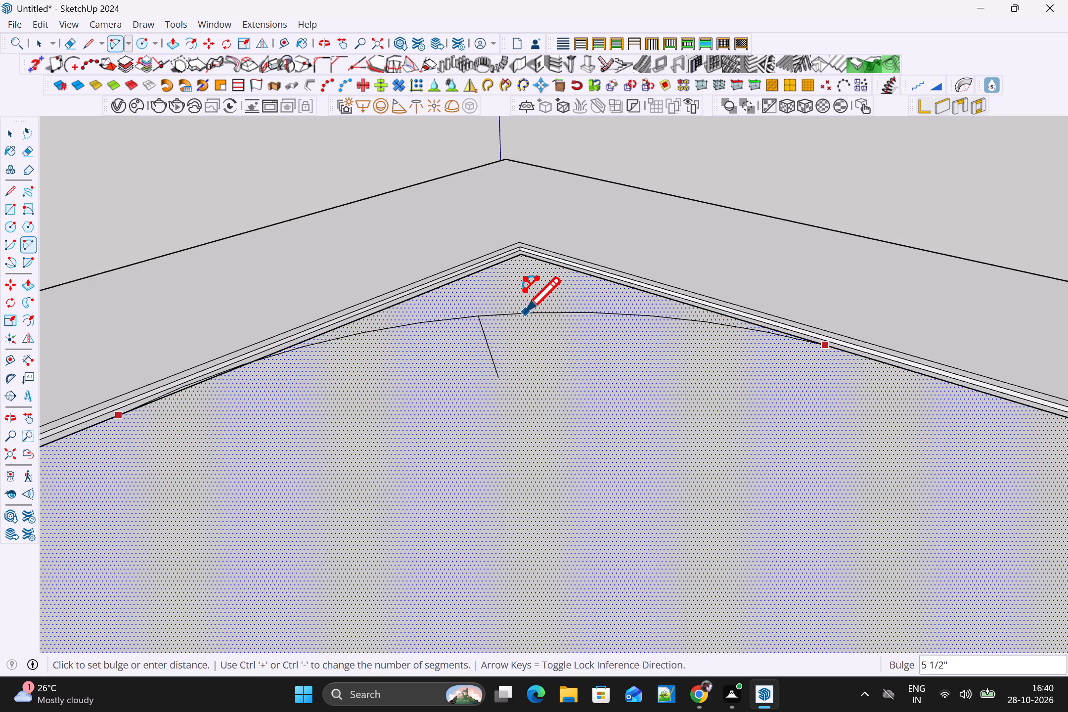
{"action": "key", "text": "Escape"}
Draw an arc of about 1' 4" radius tangent to both edges across the inner border corner of the concentric ceiling panel.
{"action": "scroll", "coordinate": [550, 320], "scroll_direction": "down", "scroll_amount": 4}
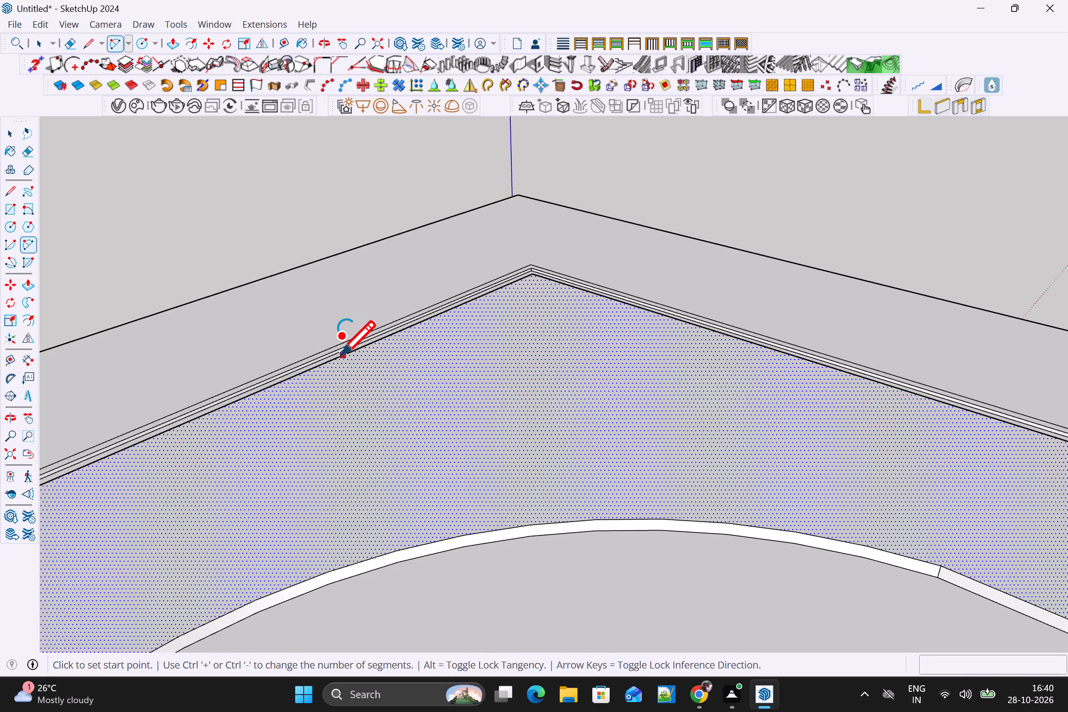
{"action": "left_click_drag", "start_coordinate": [340, 356], "coordinate": [346, 356]}
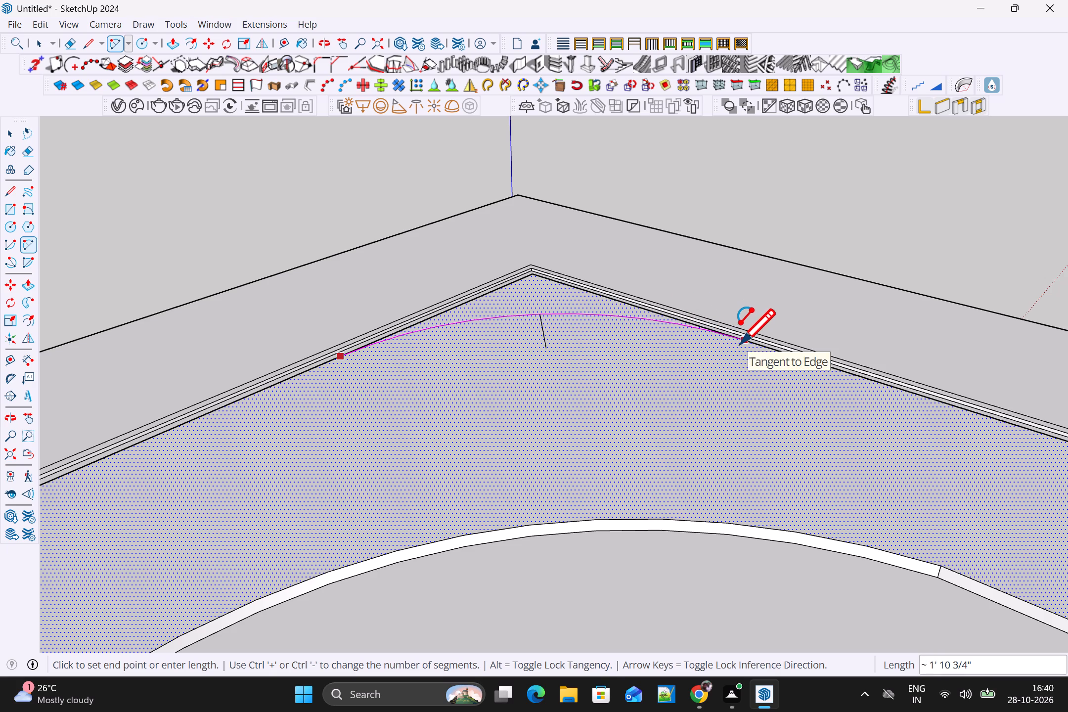
{"action": "left_click", "coordinate": [740, 344]}
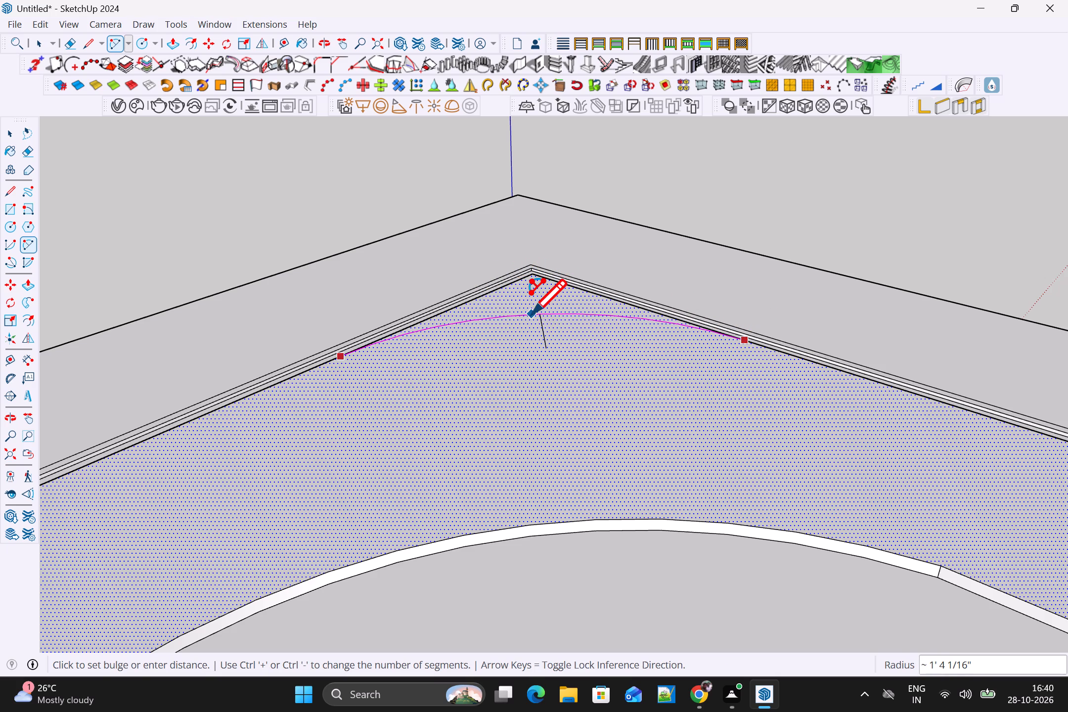
{"action": "left_click", "coordinate": [532, 314]}
{"action": "scroll", "coordinate": [599, 351], "scroll_direction": "down", "scroll_amount": 11}
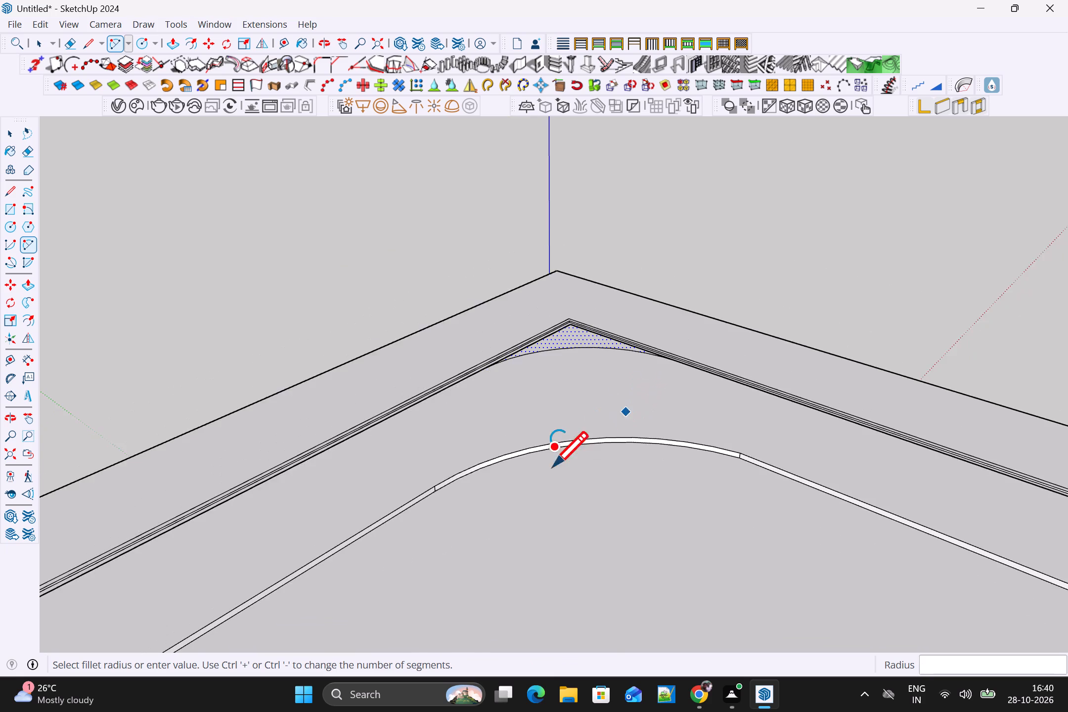
Draw an arc with a chord of about 2' tangent across the second inner border corner of the concentric ceiling panel.
{"action": "scroll", "coordinate": [553, 467], "scroll_direction": "down", "scroll_amount": 4}
{"action": "middle_click_drag", "start_coordinate": [382, 601], "coordinate": [1067, 589]}
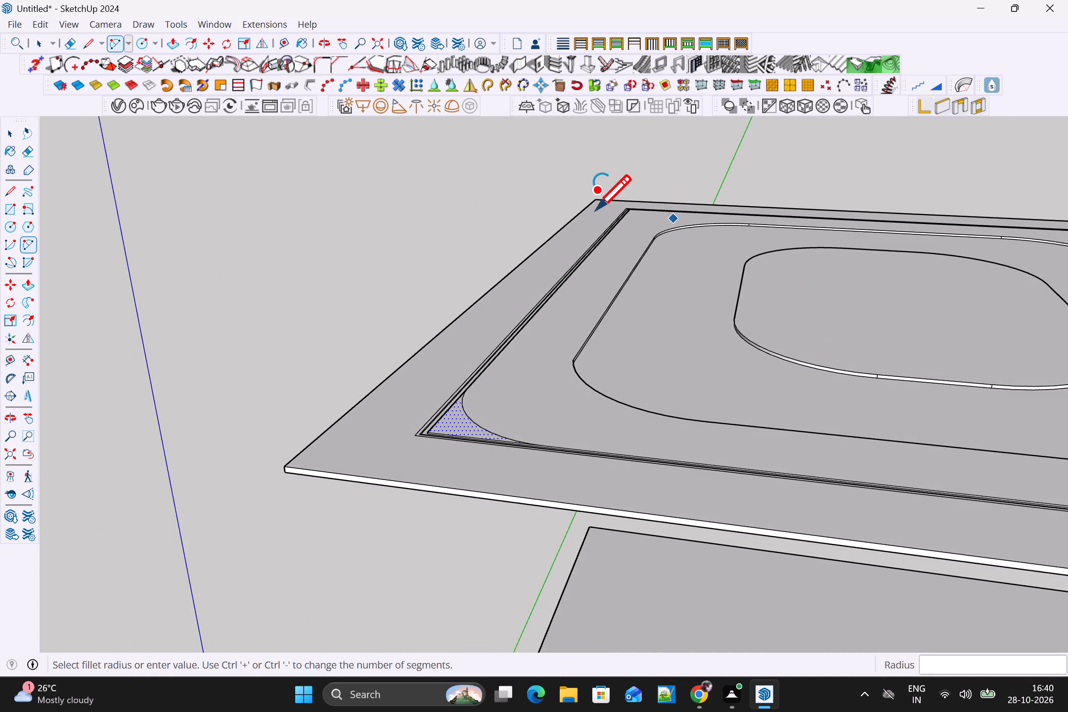
{"action": "scroll", "coordinate": [621, 211], "scroll_direction": "up", "scroll_amount": 4}
{"action": "middle_click_drag", "start_coordinate": [652, 298], "coordinate": [655, 198]}
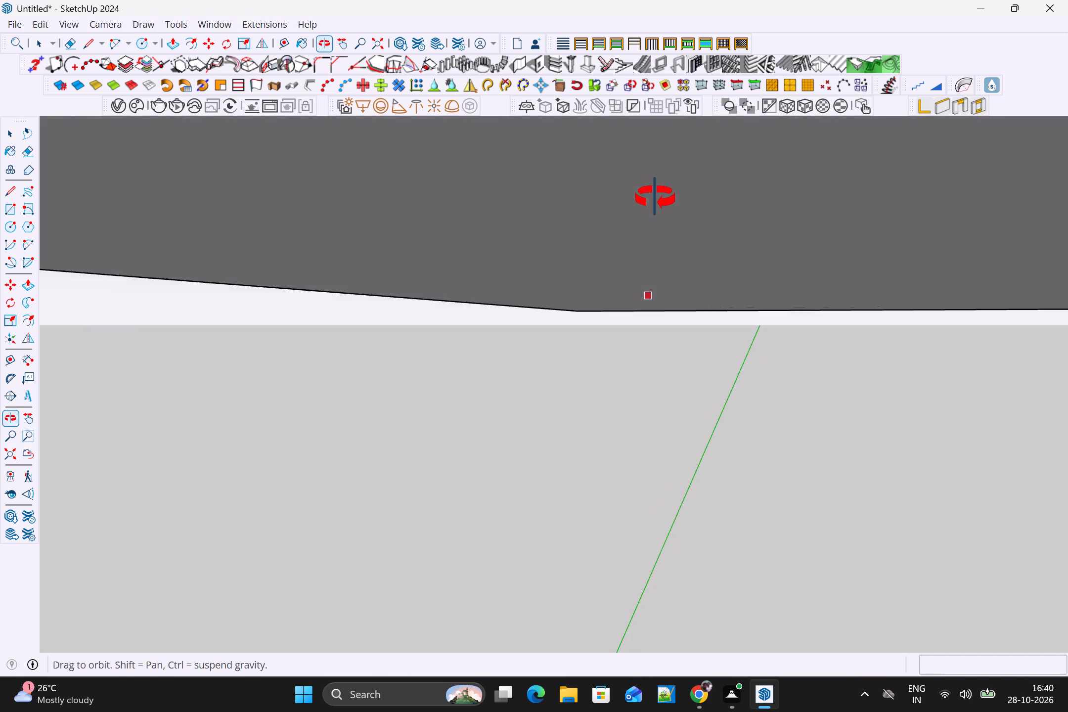
{"action": "middle_click_drag", "start_coordinate": [655, 198], "coordinate": [628, 281]}
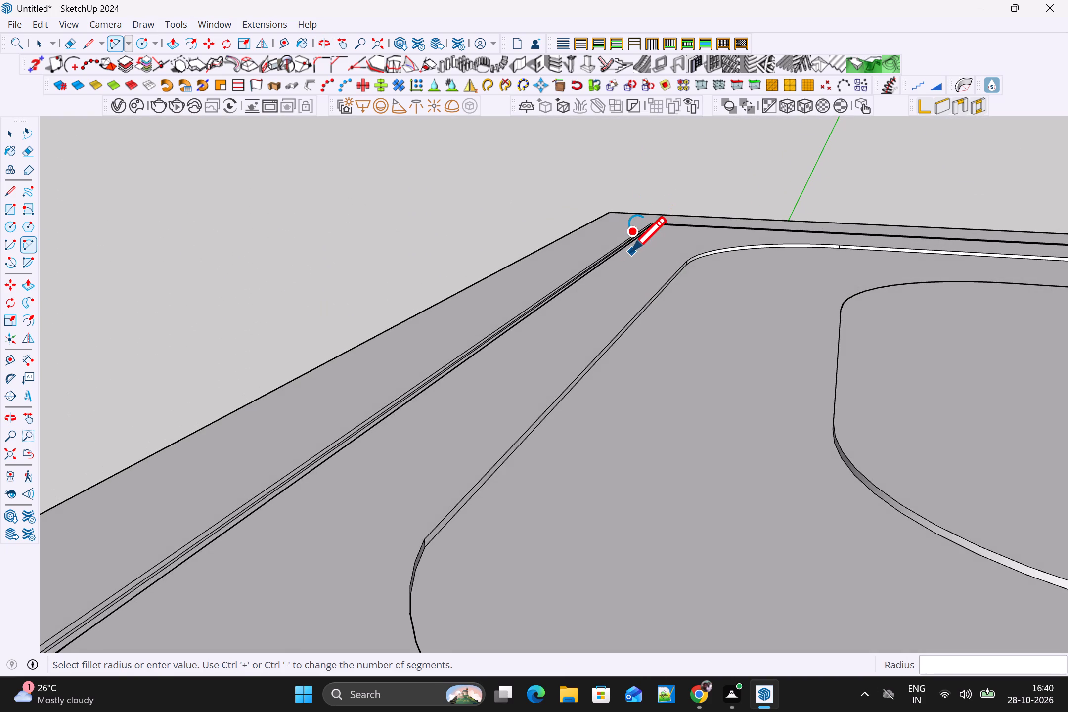
{"action": "scroll", "coordinate": [646, 244], "scroll_direction": "down", "scroll_amount": 5}
{"action": "middle_click_drag", "start_coordinate": [655, 262], "coordinate": [649, 275], "text": "shift"}
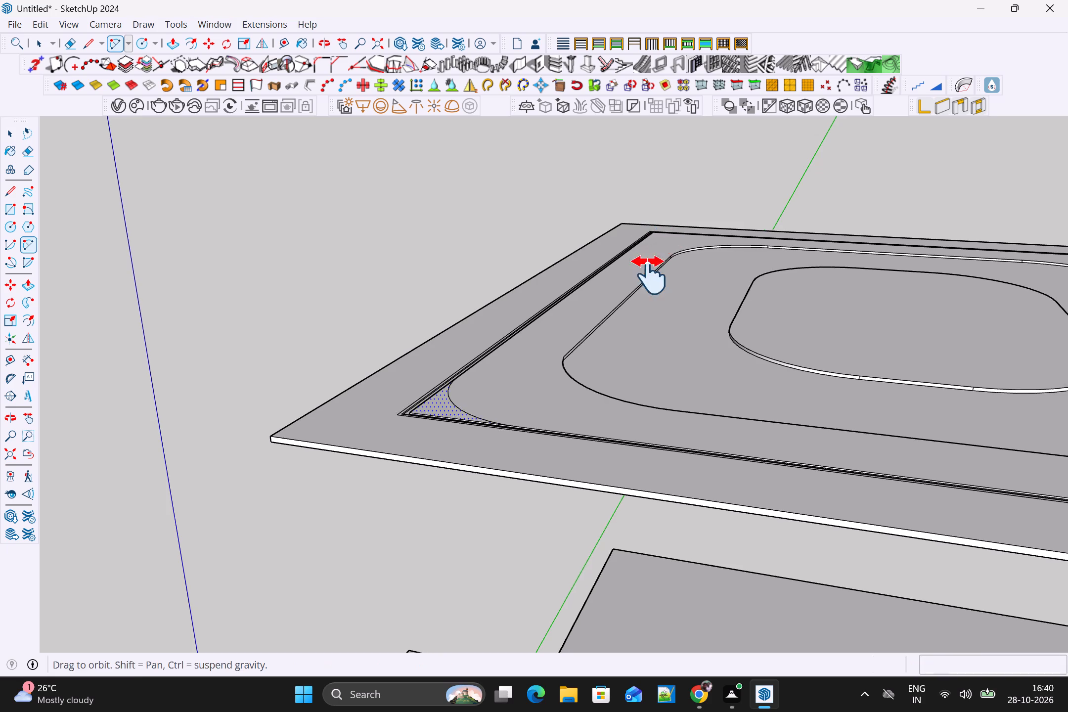
{"action": "middle_click_drag", "start_coordinate": [649, 275], "coordinate": [584, 432], "text": "shift"}
{"action": "scroll", "coordinate": [625, 280], "scroll_direction": "up", "scroll_amount": 9}
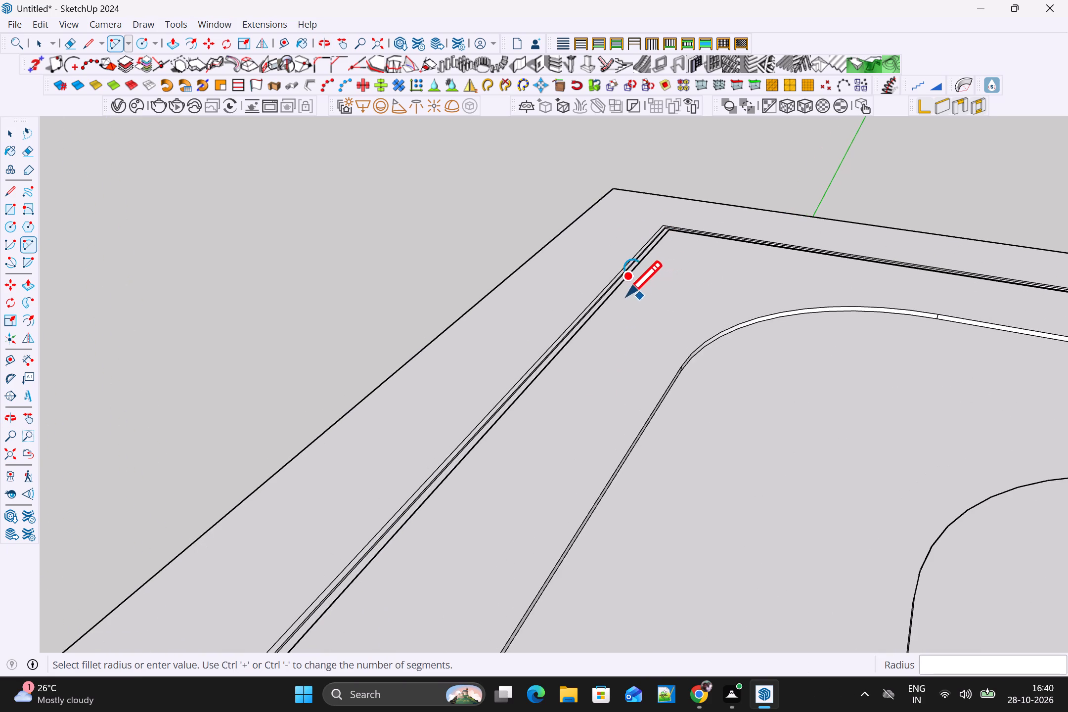
{"action": "left_click", "coordinate": [619, 295]}
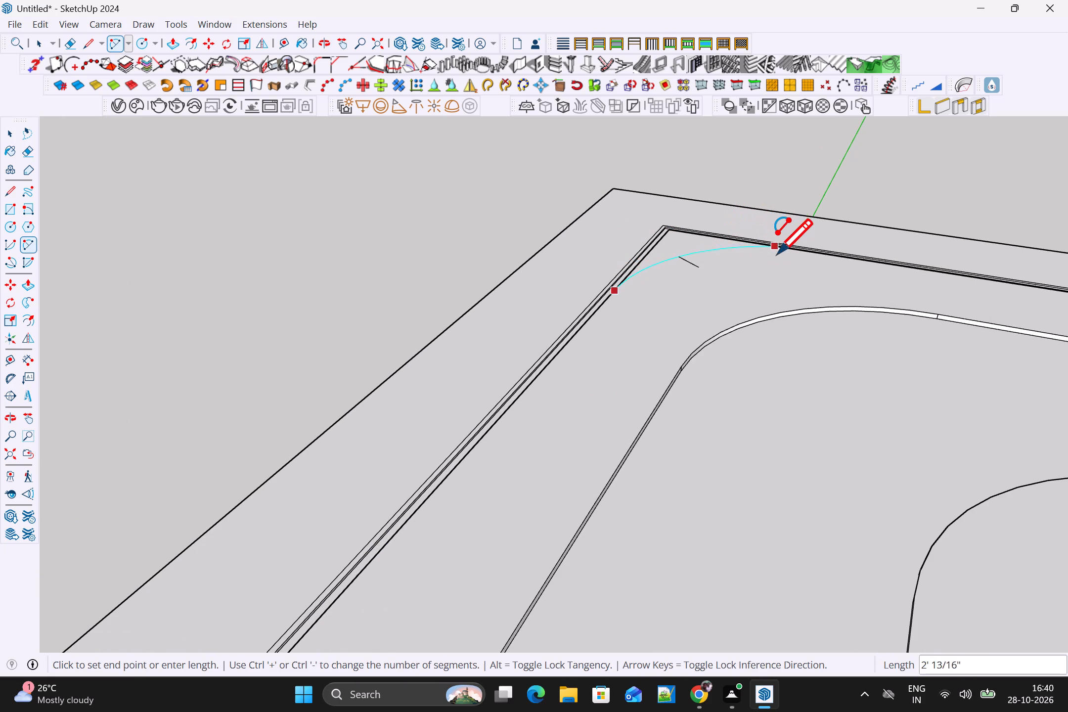
{"action": "left_click", "coordinate": [787, 250]}
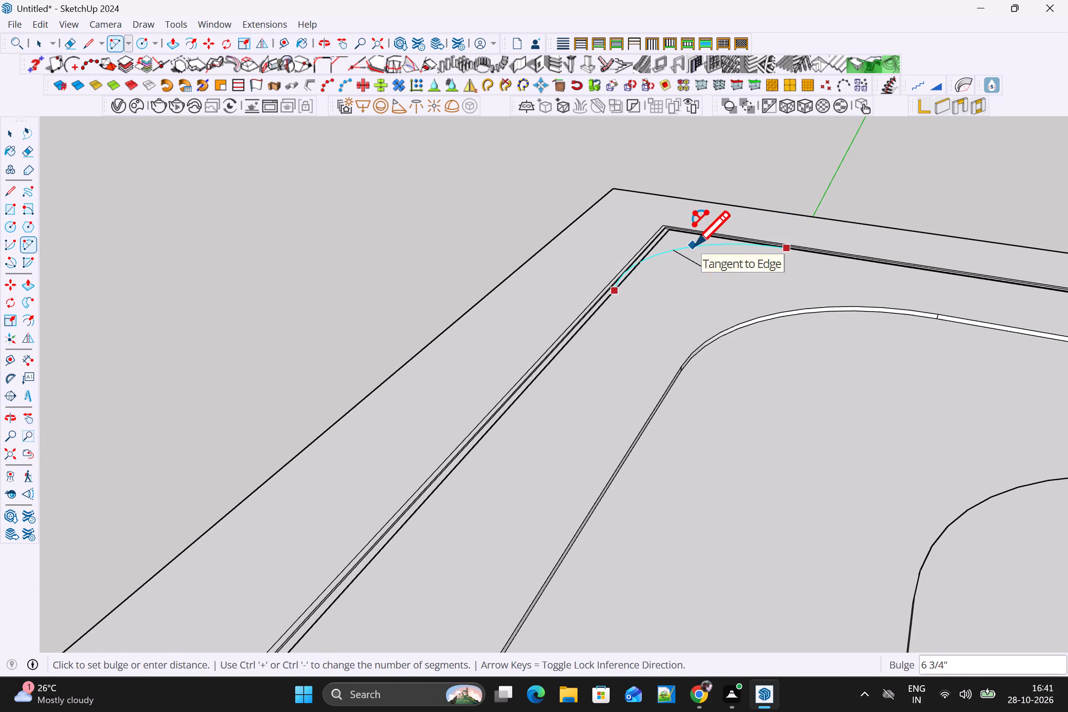
{"action": "scroll", "coordinate": [699, 246], "scroll_direction": "up", "scroll_amount": 3}
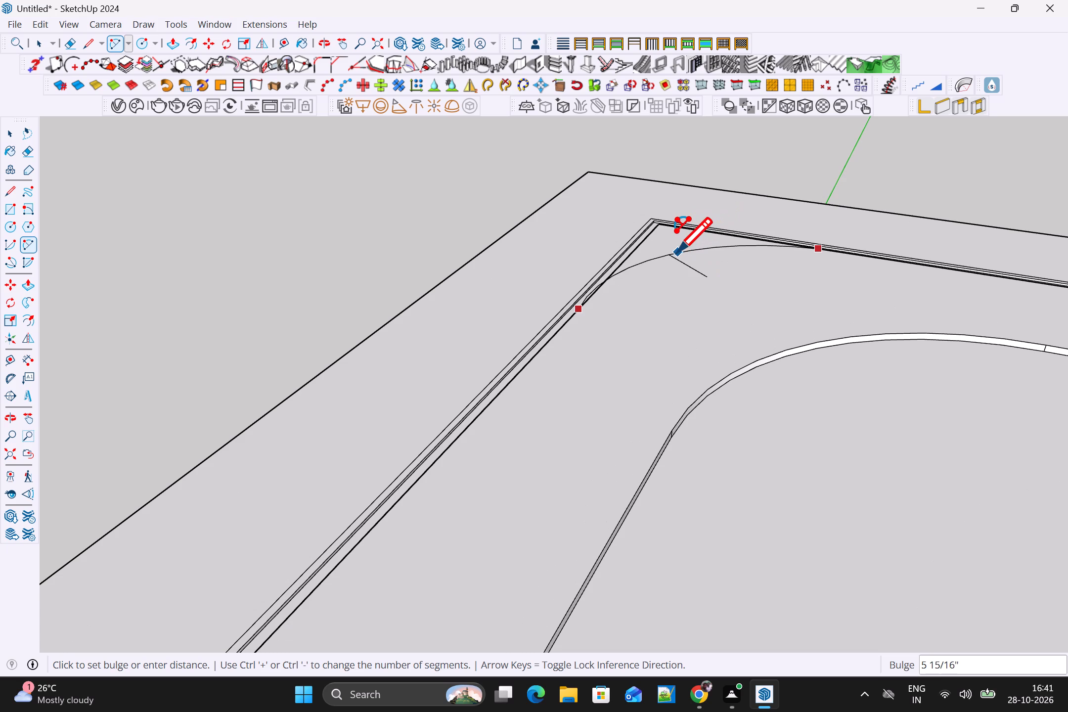
{"action": "left_click", "coordinate": [688, 254]}
Draw an arc of about 1' 10 9/16" radius tangent to both edges across the inner border corner nearest the panel with crescents.
{"action": "scroll", "coordinate": [707, 266], "scroll_direction": "down", "scroll_amount": 8}
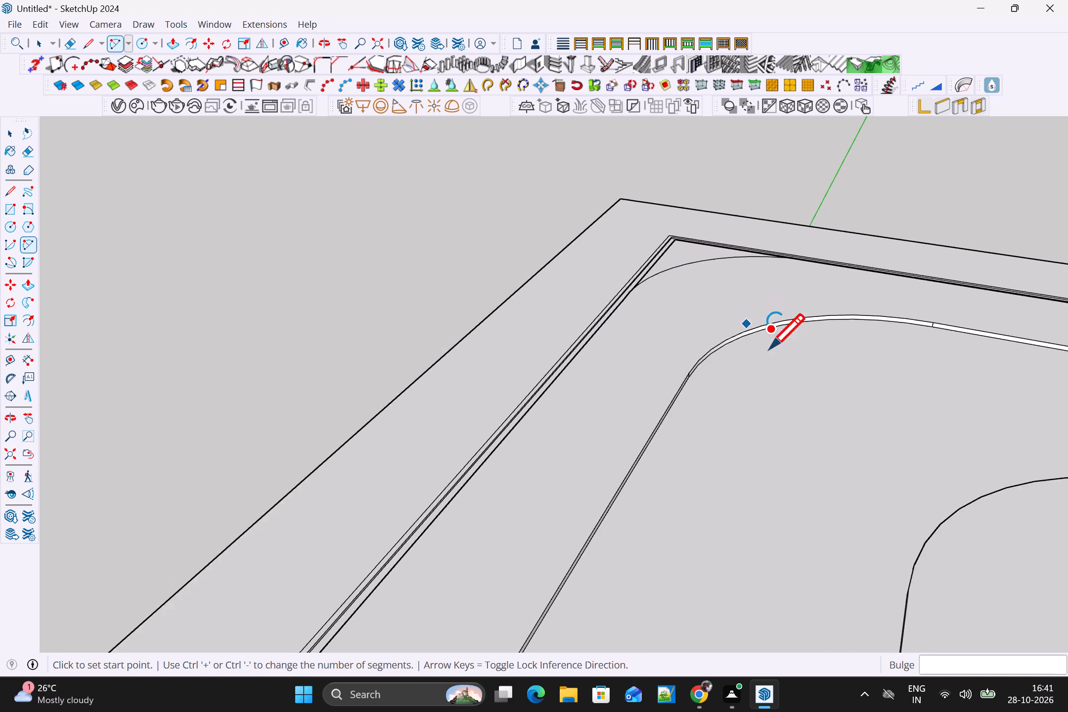
{"action": "scroll", "coordinate": [769, 349], "scroll_direction": "down", "scroll_amount": 12}
{"action": "middle_click_drag", "start_coordinate": [991, 482], "coordinate": [98, 350], "text": "shift"}
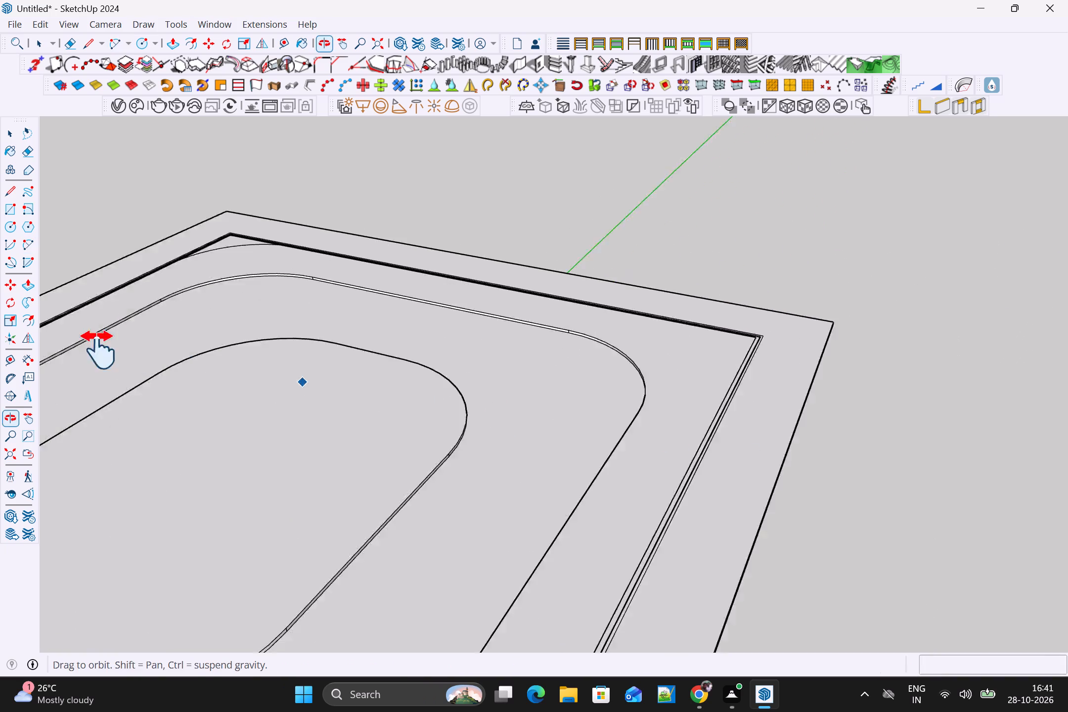
{"action": "middle_click_drag", "start_coordinate": [98, 350], "coordinate": [79, 344], "text": "shift"}
{"action": "middle_click_drag", "start_coordinate": [295, 506], "coordinate": [992, 548]}
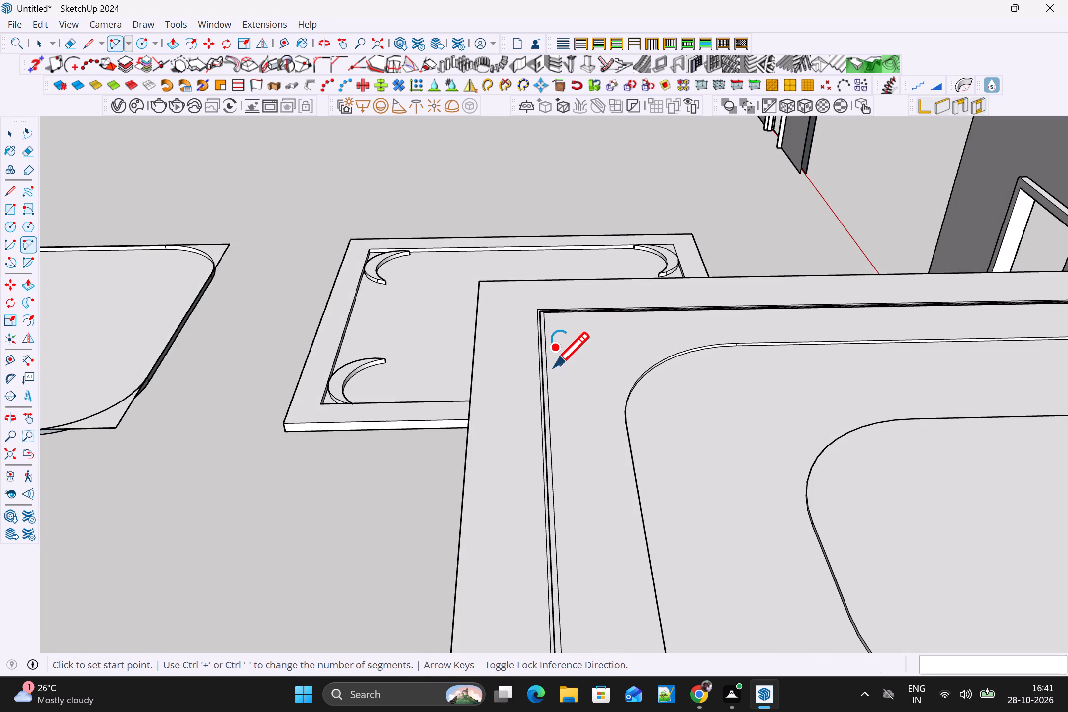
{"action": "left_click", "coordinate": [550, 378]}
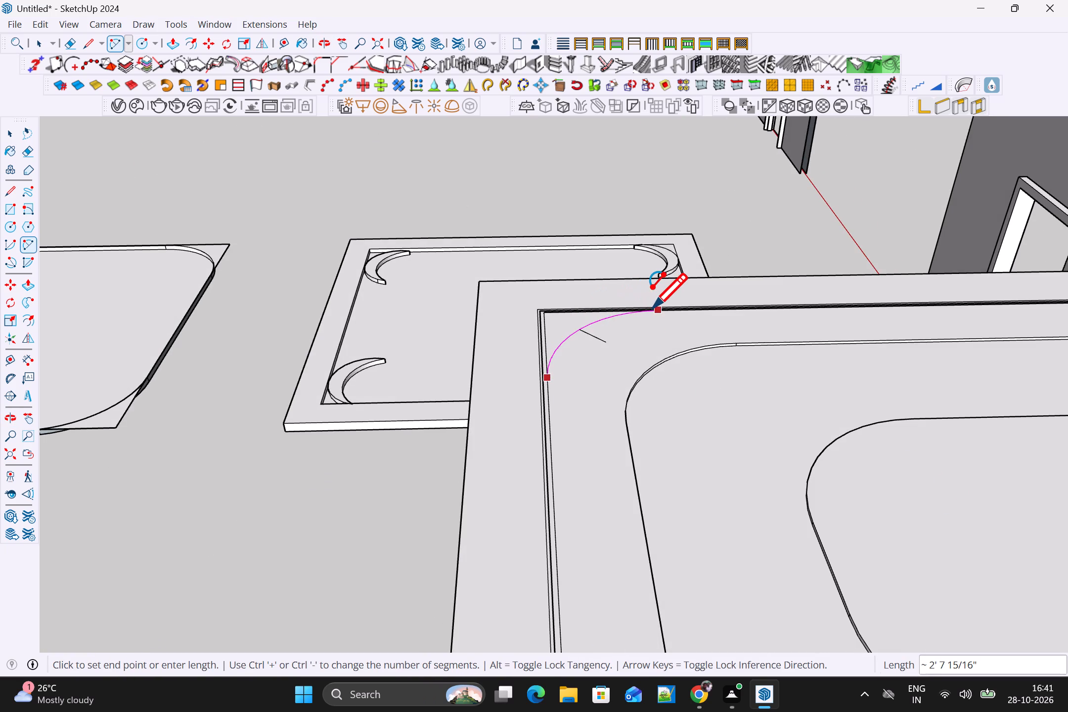
{"action": "left_click", "coordinate": [652, 309]}
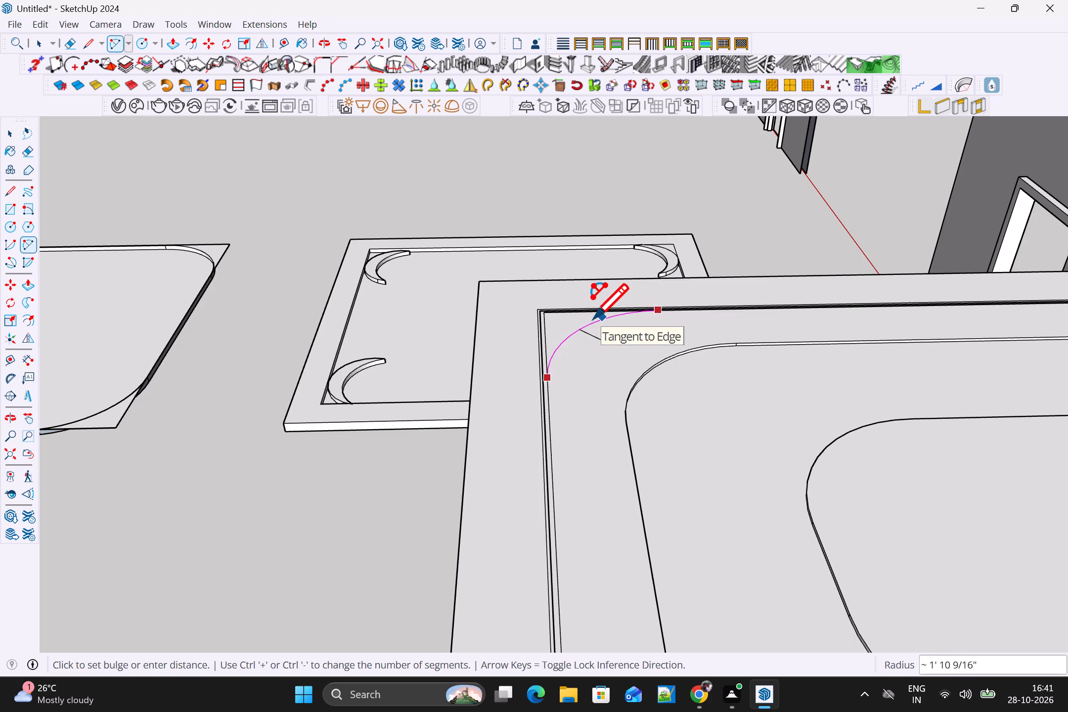
{"action": "left_click", "coordinate": [593, 319]}
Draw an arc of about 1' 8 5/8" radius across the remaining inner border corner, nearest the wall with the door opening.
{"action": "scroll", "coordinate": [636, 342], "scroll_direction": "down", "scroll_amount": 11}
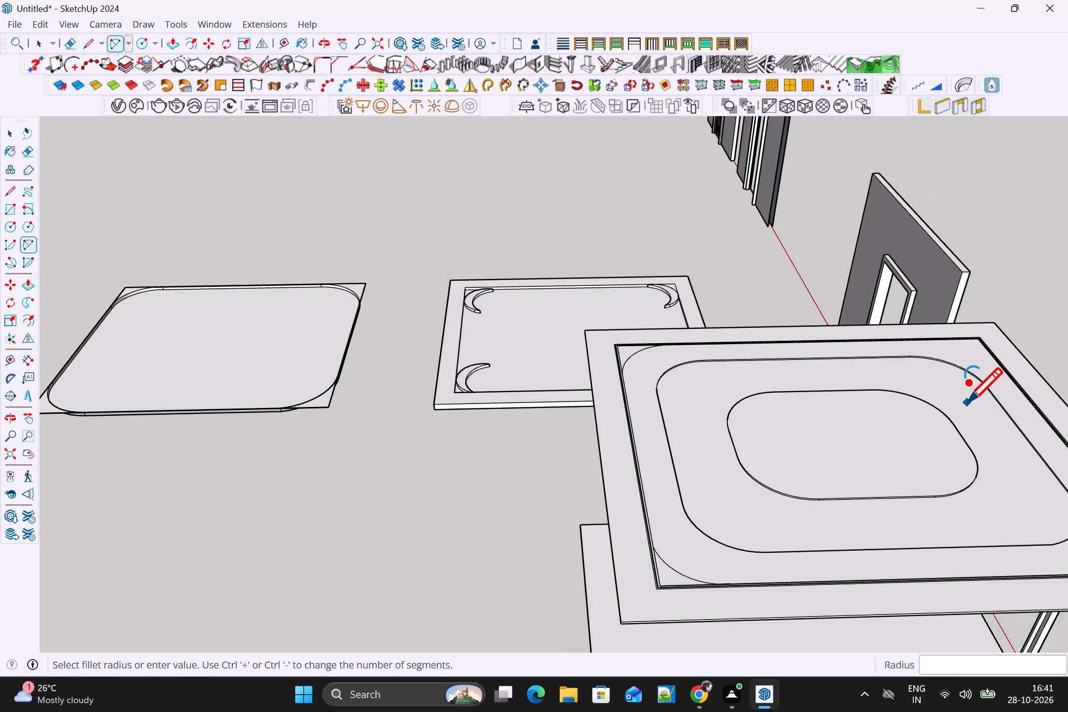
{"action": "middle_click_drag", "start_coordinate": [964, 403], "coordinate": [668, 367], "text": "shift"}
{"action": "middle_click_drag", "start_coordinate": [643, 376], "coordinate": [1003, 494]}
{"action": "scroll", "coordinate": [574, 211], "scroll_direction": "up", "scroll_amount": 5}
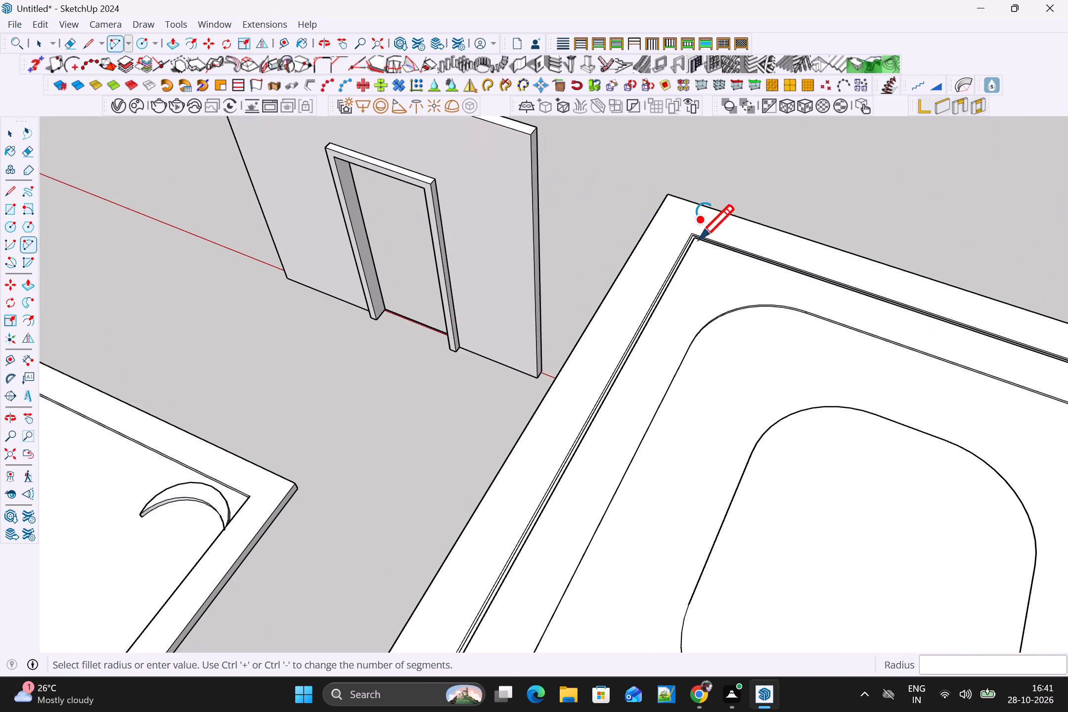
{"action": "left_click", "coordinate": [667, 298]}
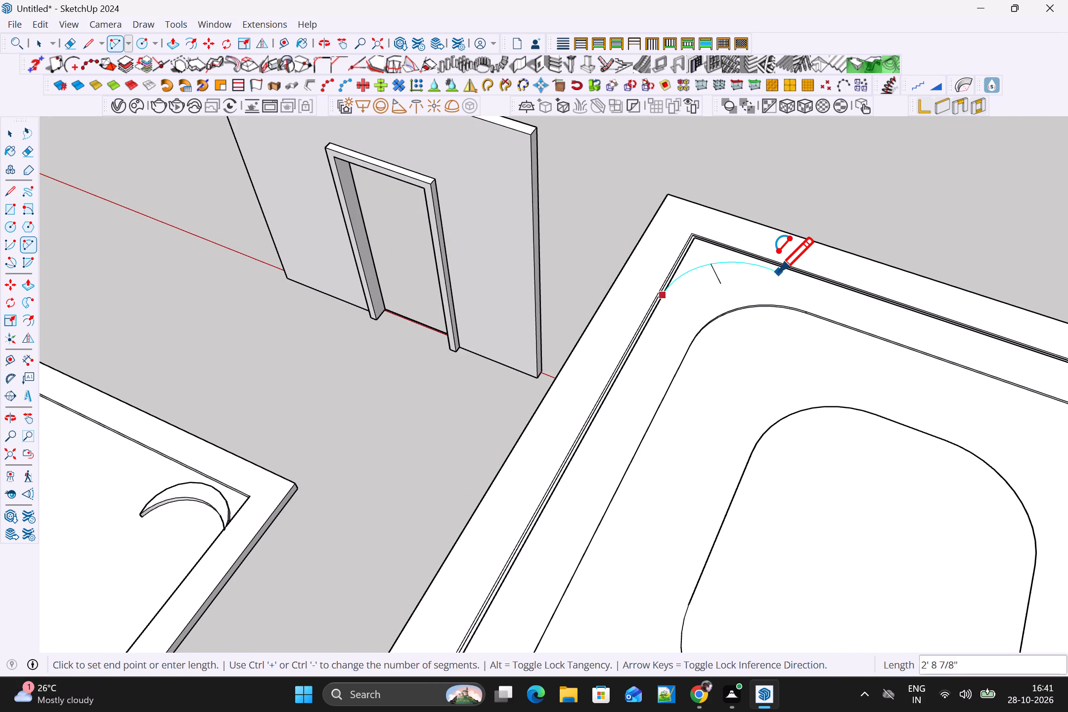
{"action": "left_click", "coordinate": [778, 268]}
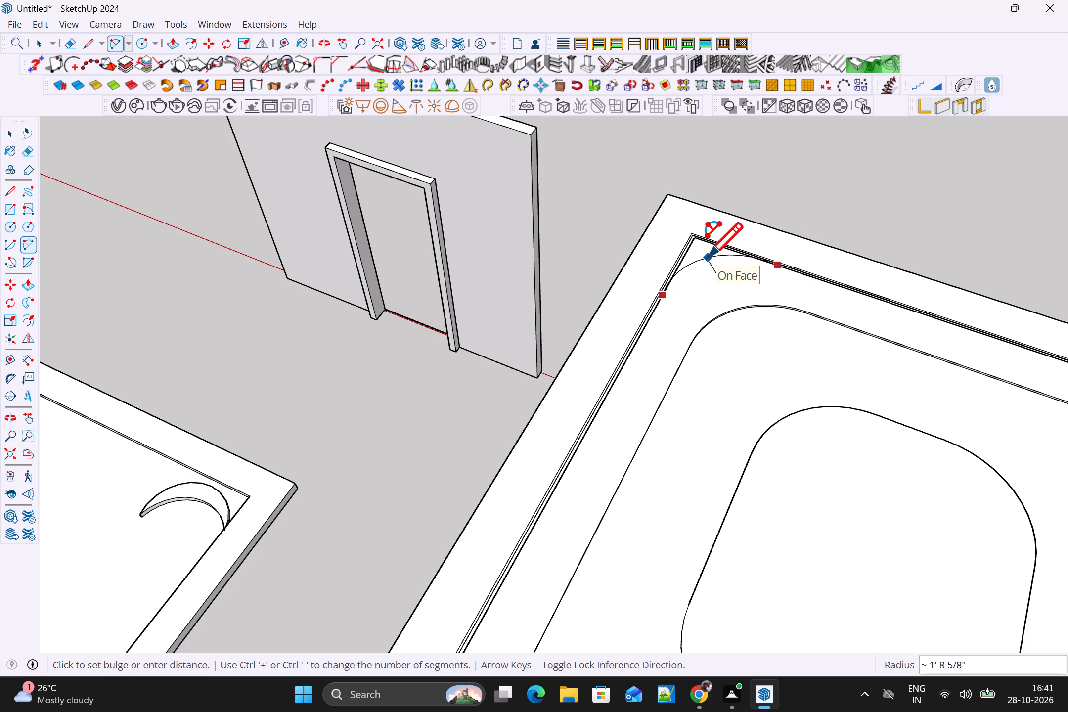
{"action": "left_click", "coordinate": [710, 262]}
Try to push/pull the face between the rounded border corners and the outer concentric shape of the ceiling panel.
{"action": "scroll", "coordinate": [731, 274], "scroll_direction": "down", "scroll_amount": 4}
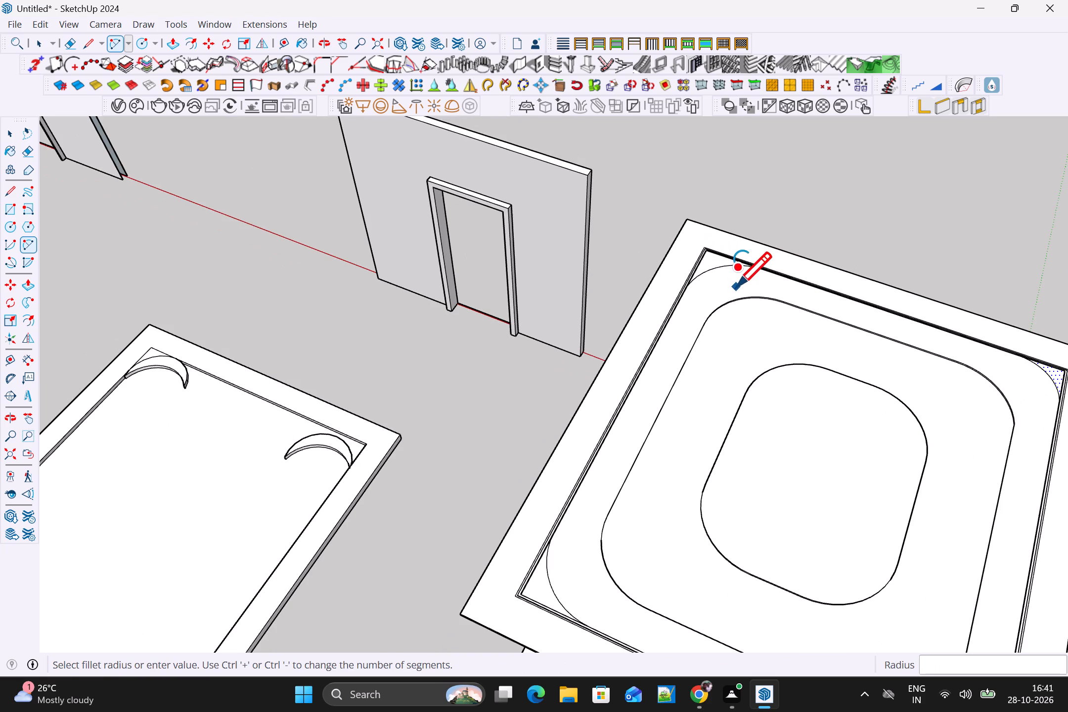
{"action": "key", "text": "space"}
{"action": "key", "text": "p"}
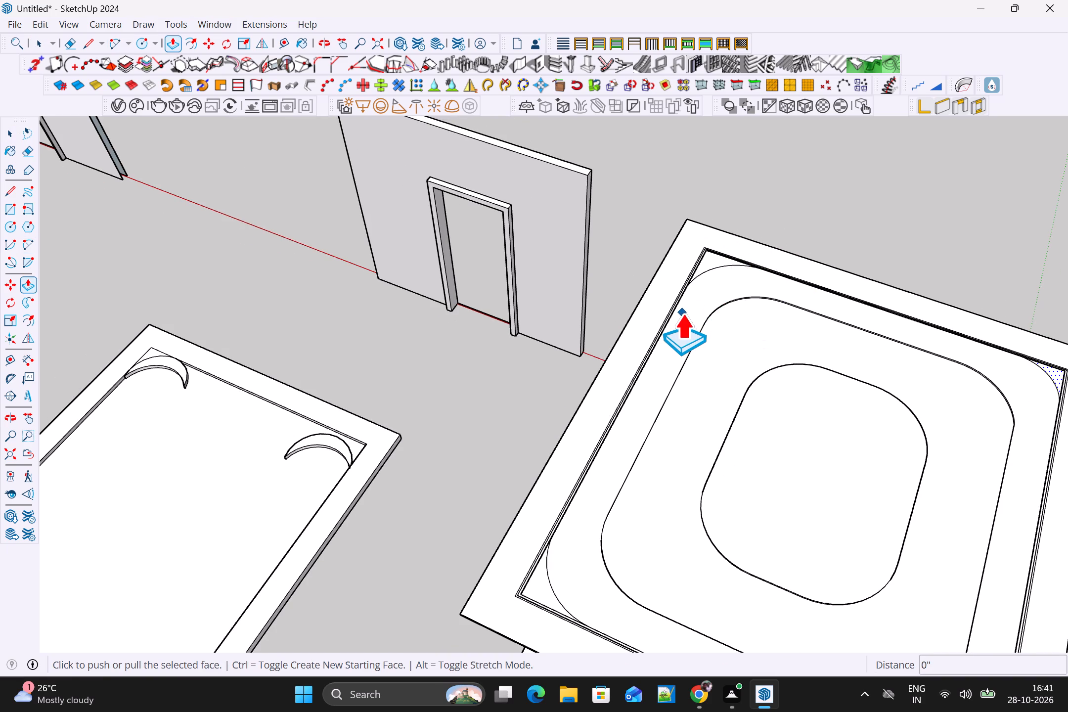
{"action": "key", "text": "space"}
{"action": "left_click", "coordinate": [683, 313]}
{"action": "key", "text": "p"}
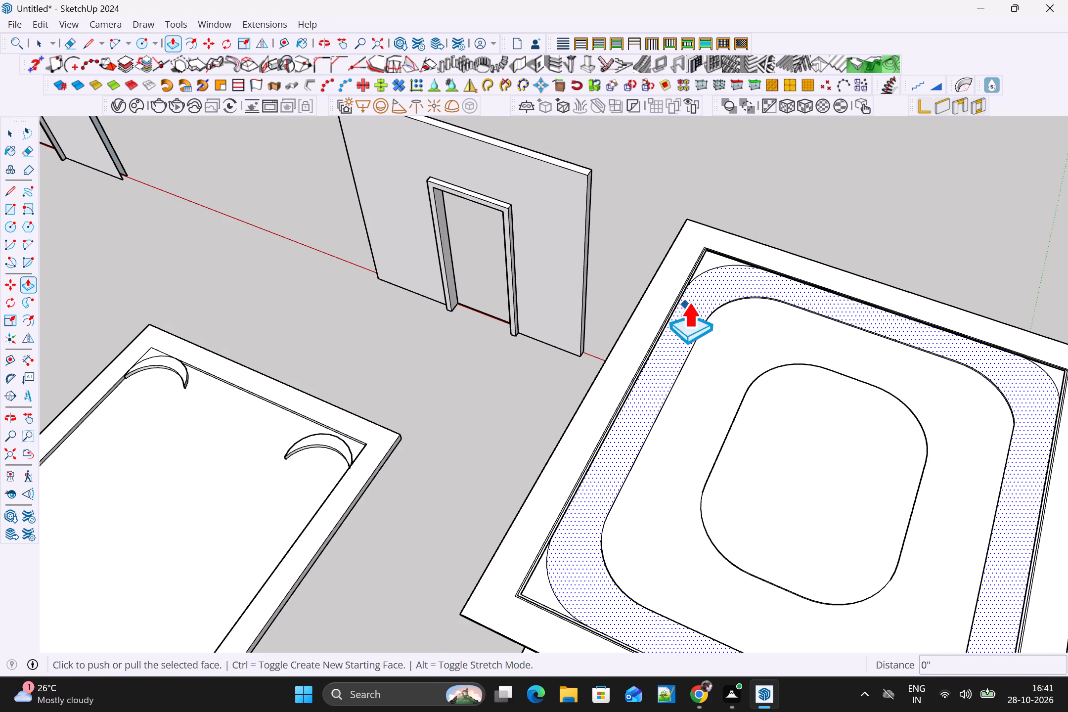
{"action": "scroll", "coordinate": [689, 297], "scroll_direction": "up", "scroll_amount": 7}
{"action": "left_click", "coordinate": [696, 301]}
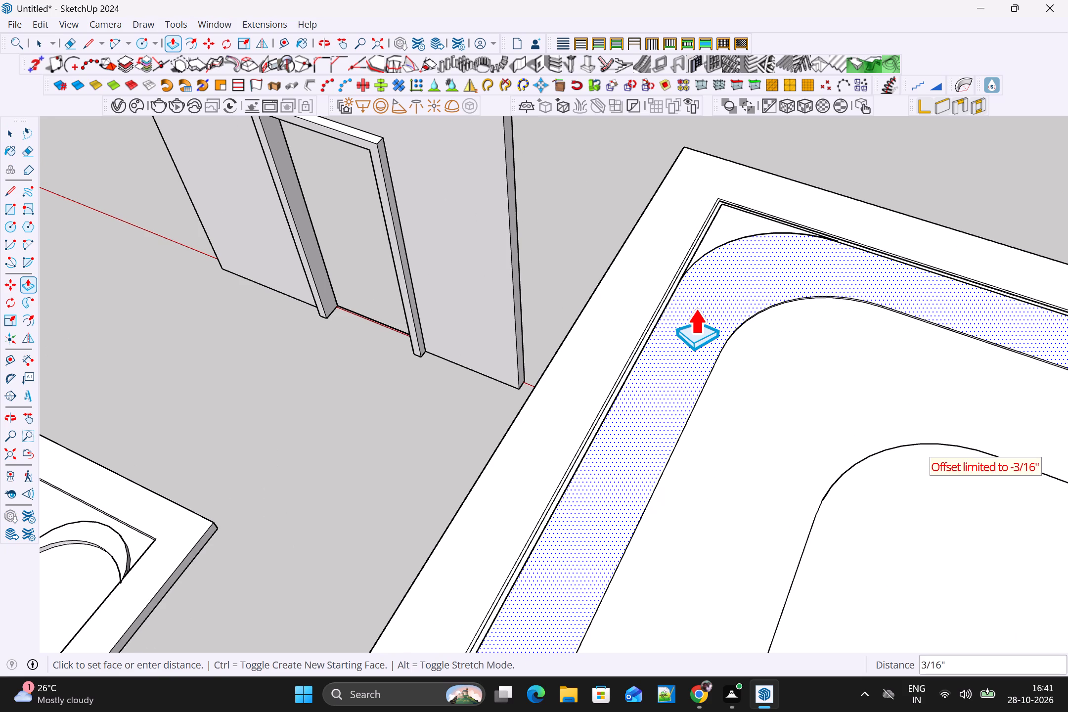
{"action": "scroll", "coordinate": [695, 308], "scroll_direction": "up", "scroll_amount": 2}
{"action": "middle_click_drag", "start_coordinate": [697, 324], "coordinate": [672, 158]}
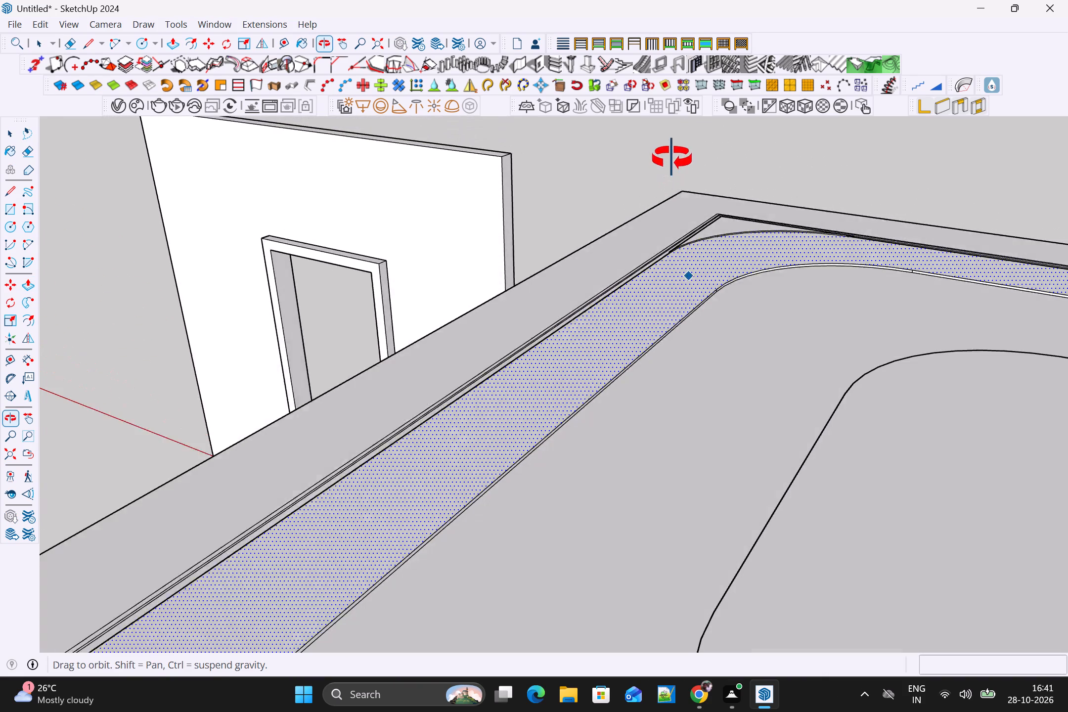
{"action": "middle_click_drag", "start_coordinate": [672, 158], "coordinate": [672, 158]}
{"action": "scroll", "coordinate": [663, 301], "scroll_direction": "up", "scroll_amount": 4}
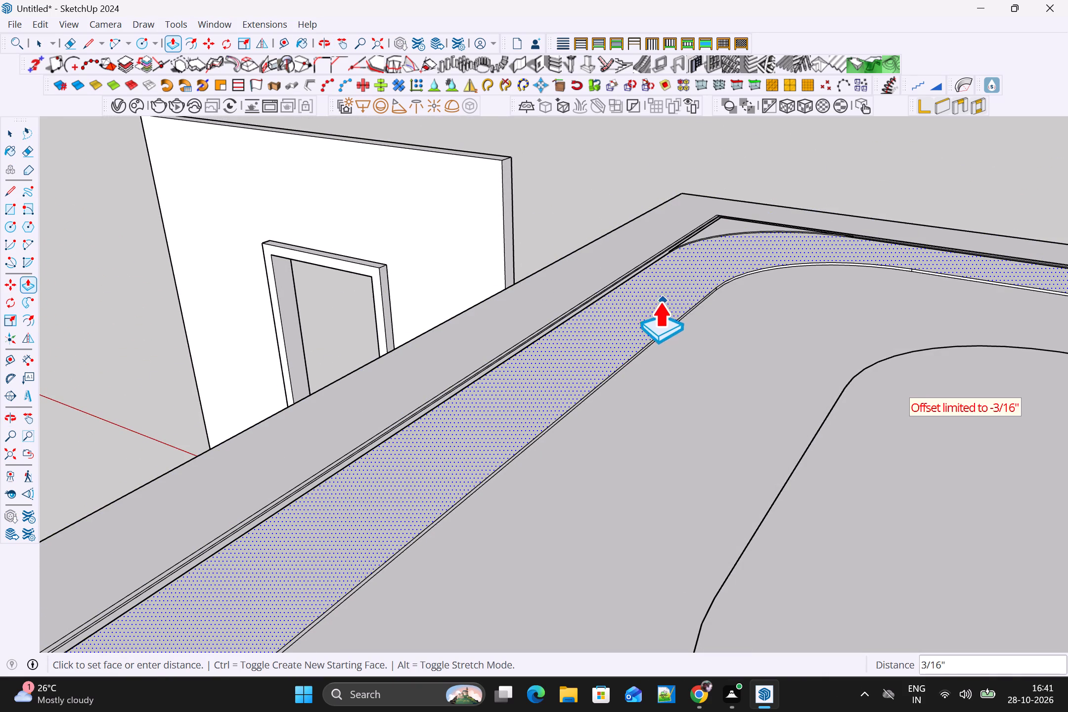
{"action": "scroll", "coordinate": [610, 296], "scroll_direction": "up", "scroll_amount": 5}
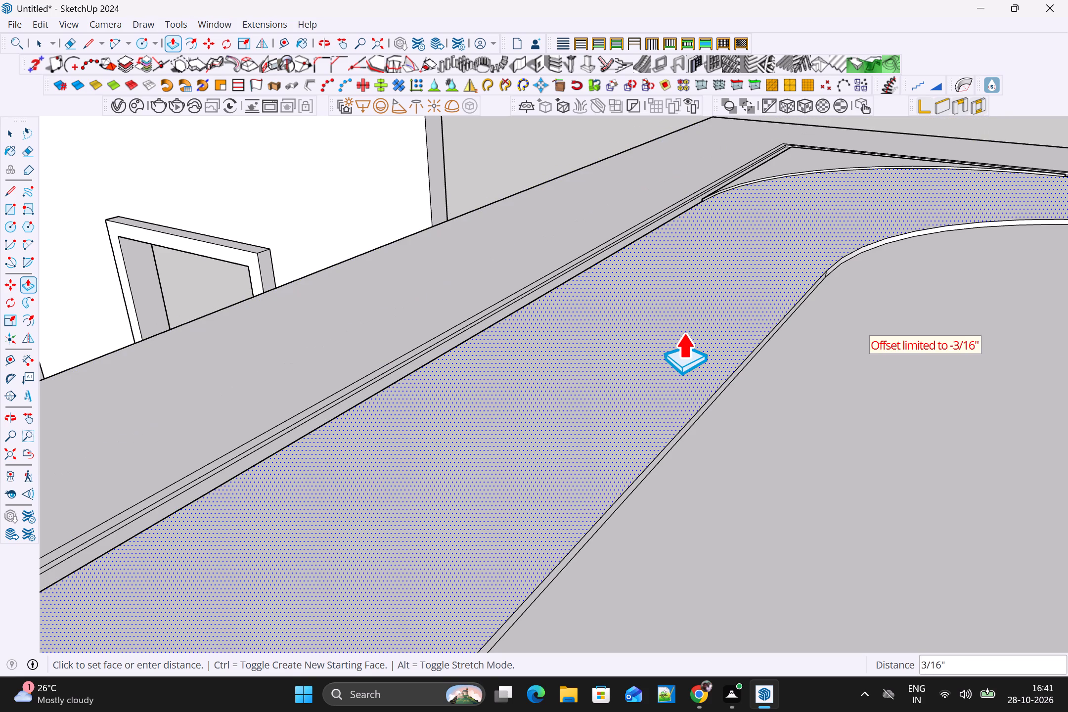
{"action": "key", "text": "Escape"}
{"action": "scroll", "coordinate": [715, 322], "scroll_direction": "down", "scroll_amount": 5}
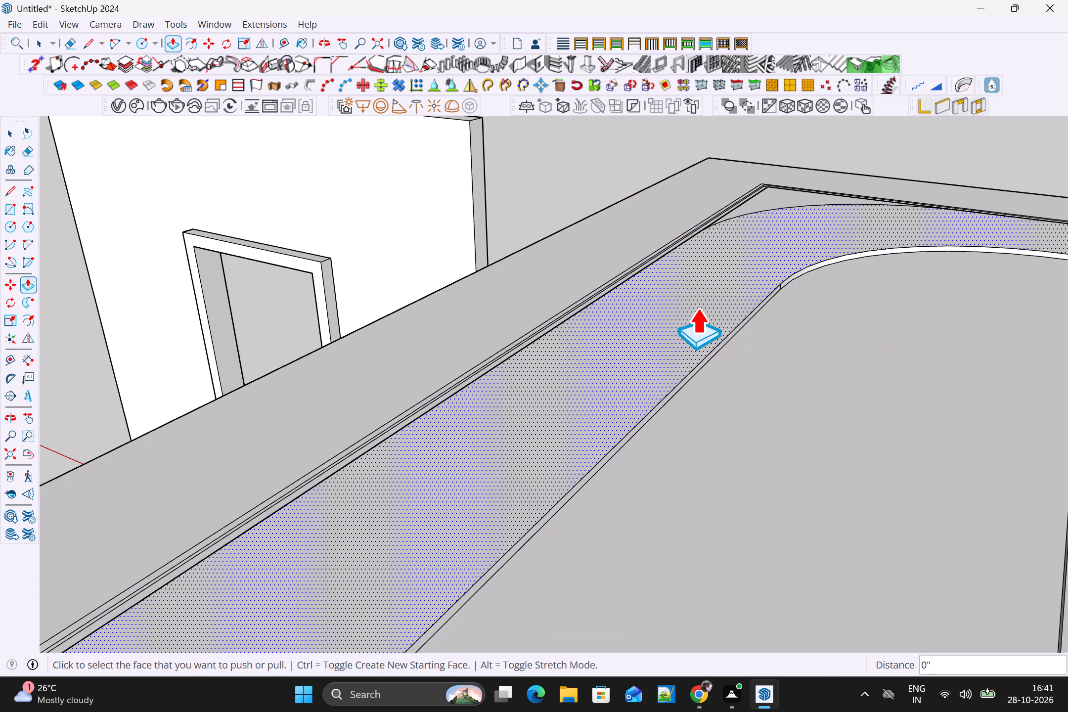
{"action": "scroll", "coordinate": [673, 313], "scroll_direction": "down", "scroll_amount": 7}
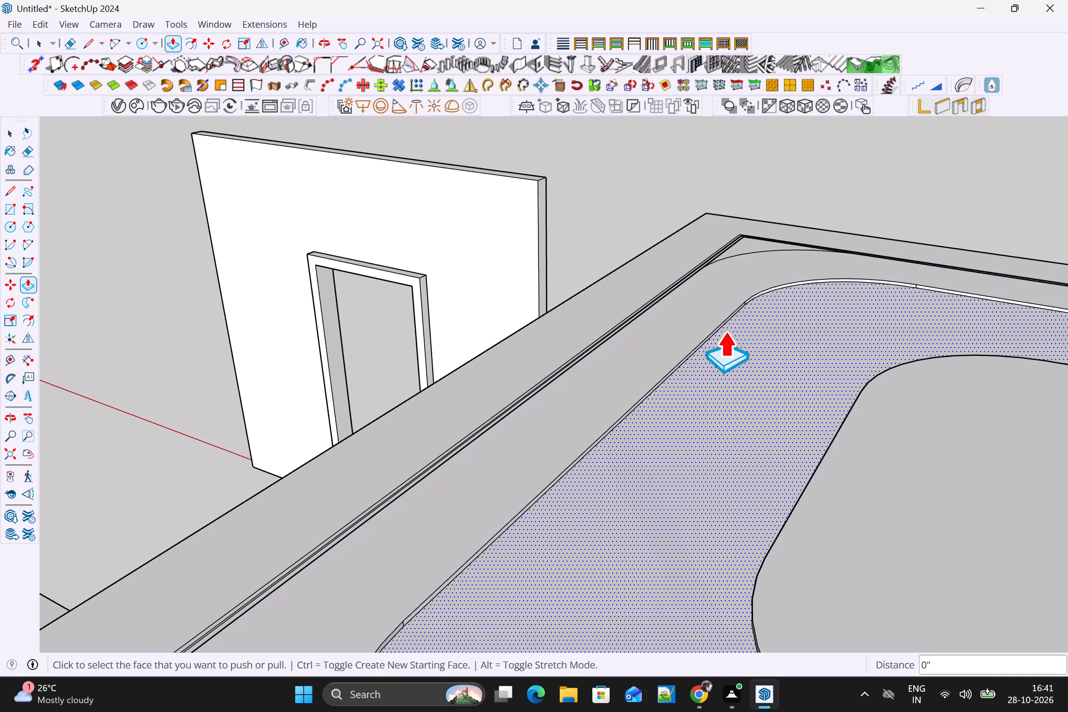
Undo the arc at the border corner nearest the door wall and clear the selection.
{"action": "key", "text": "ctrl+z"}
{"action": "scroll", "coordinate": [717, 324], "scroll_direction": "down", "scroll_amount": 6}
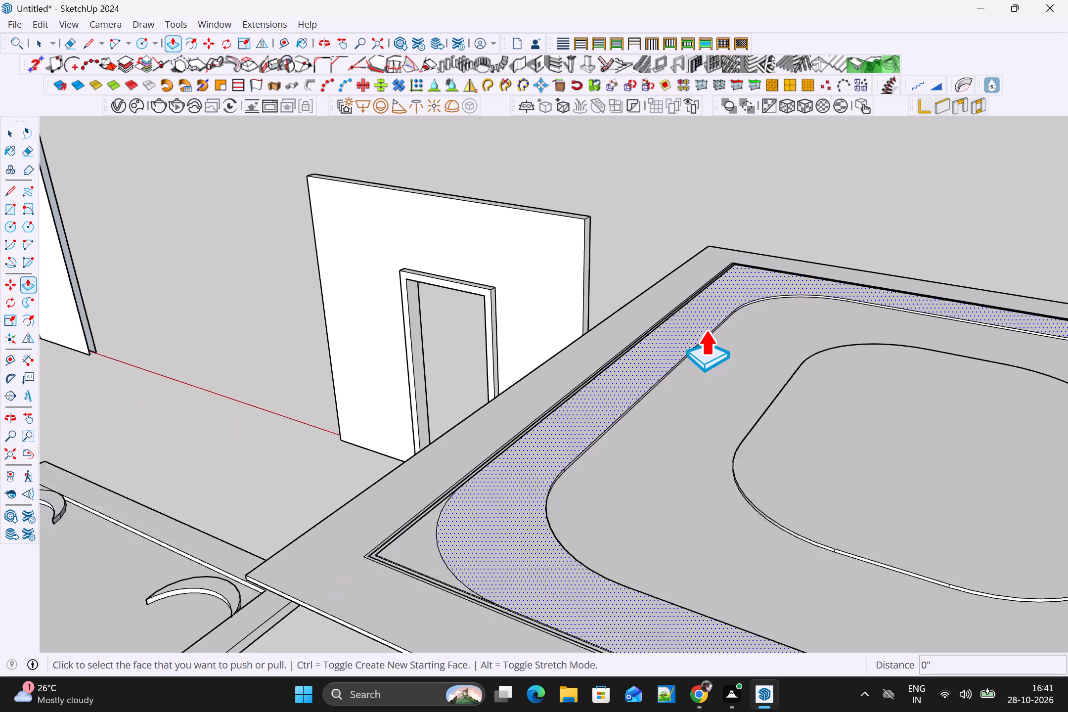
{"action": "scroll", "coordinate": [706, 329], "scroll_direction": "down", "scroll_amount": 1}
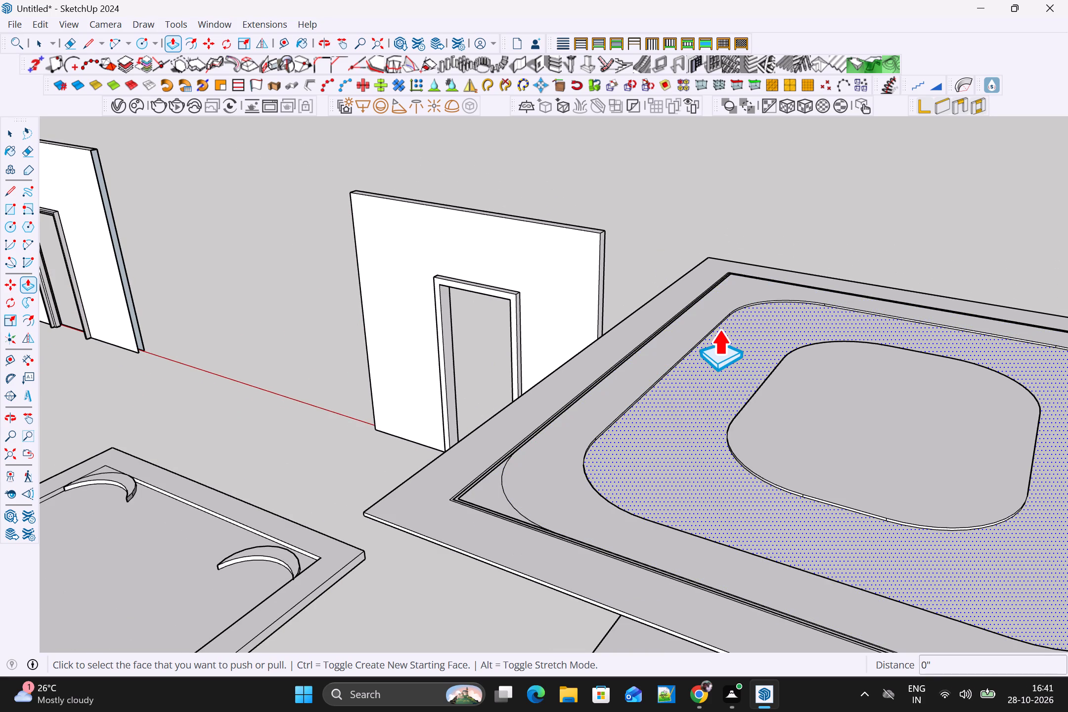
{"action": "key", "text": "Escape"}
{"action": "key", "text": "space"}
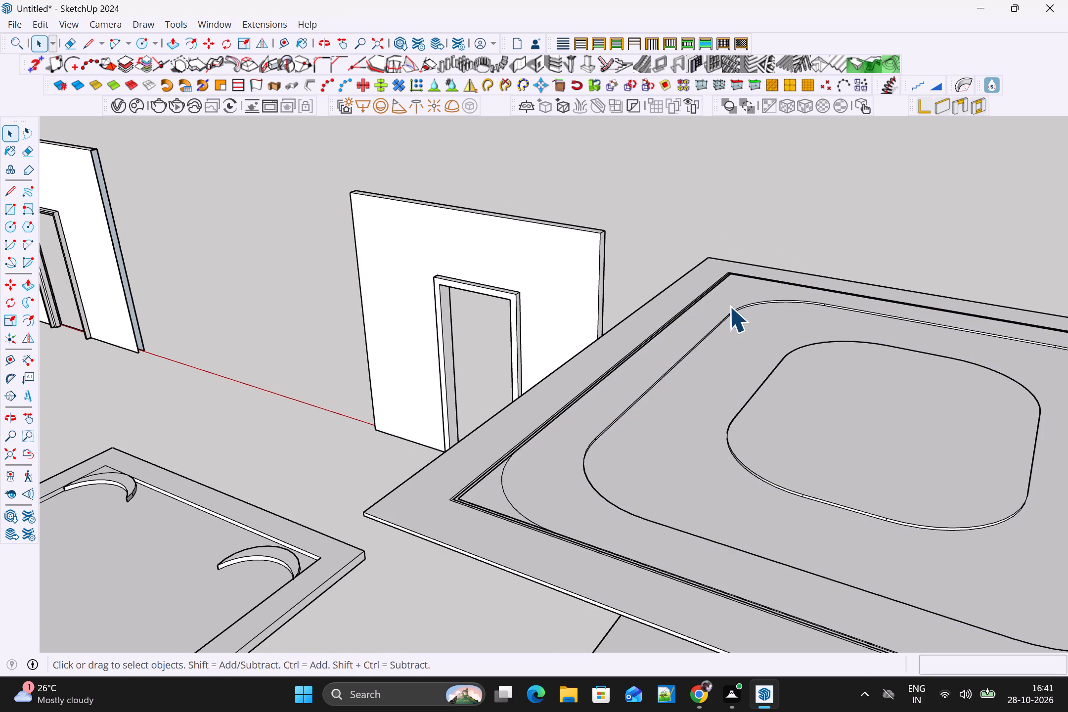
Draw an arc with a bulge of about 6 7/16", tangent to the edge, across the inner border corner nearest the door wall.
{"action": "key", "text": "a"}
{"action": "left_click", "coordinate": [704, 300]}
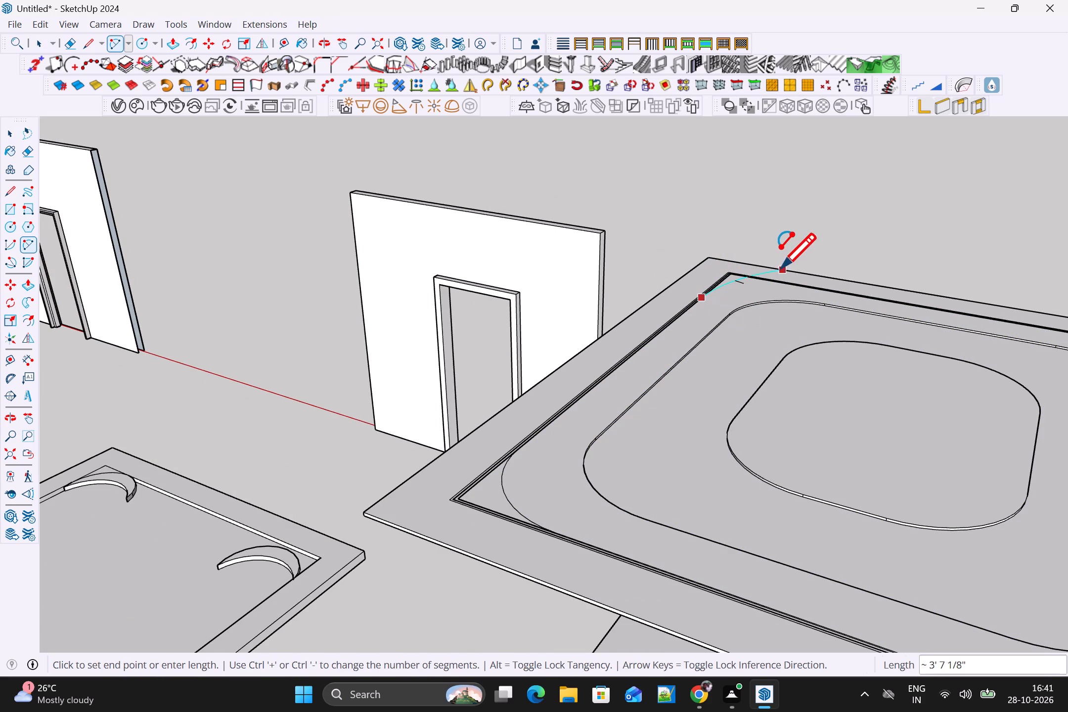
{"action": "middle_click_drag", "start_coordinate": [769, 277], "coordinate": [724, 417]}
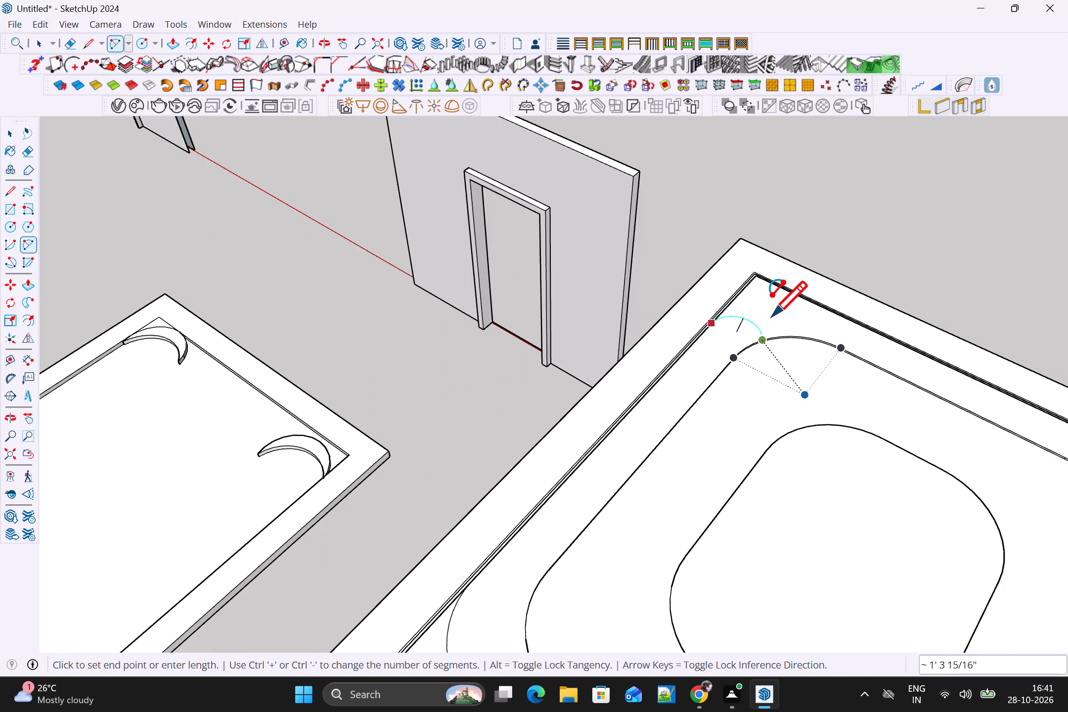
{"action": "scroll", "coordinate": [775, 312], "scroll_direction": "up", "scroll_amount": 9}
{"action": "left_click", "coordinate": [853, 313]}
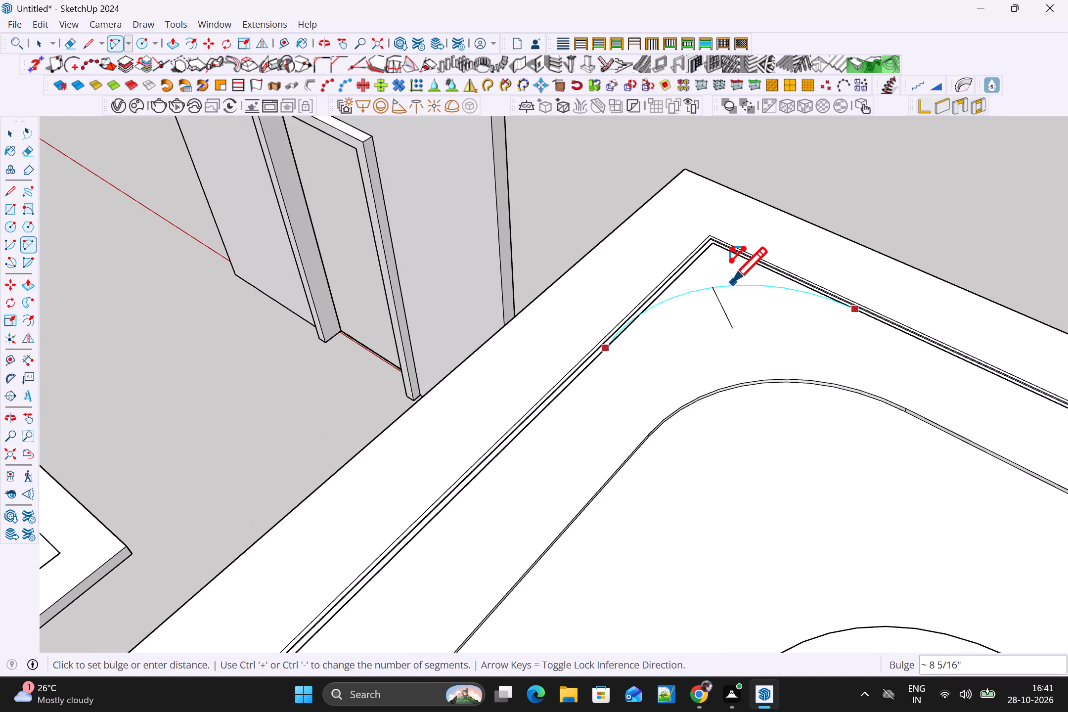
{"action": "scroll", "coordinate": [729, 283], "scroll_direction": "up", "scroll_amount": 3}
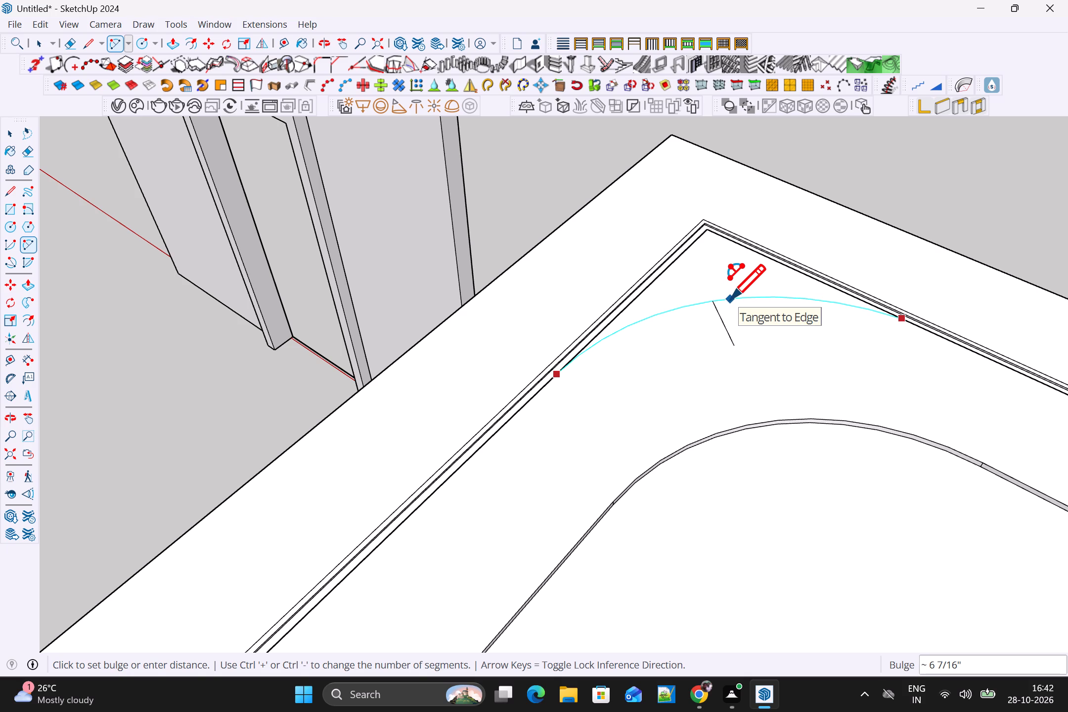
{"action": "left_click", "coordinate": [731, 301]}
{"action": "scroll", "coordinate": [732, 311], "scroll_direction": "down", "scroll_amount": 8}
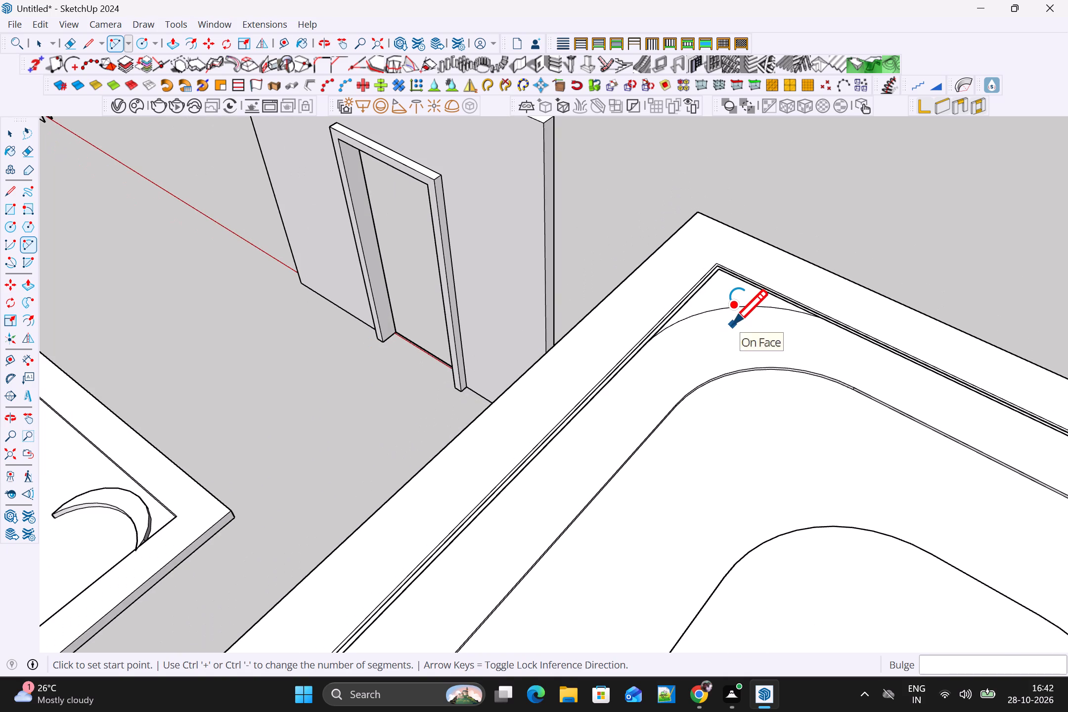
{"action": "key", "text": "space"}
{"action": "scroll", "coordinate": [711, 317], "scroll_direction": "down", "scroll_amount": 8}
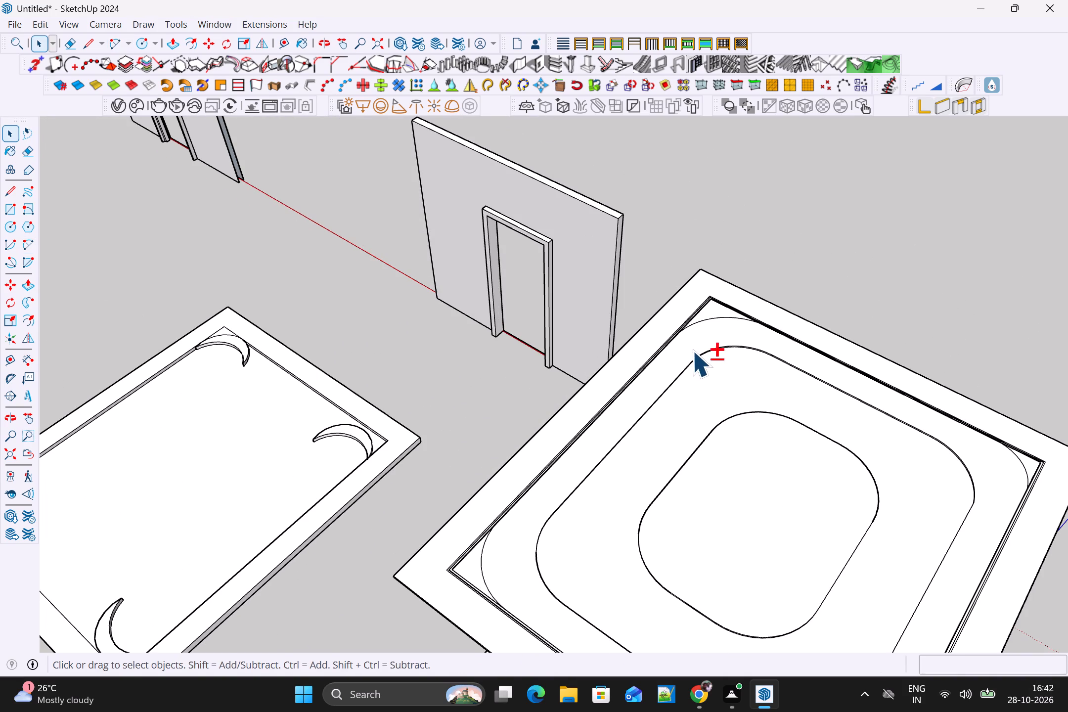
Push/pull the rounded band between the border corner arcs and the outer concentric shape of the ceiling panel by 3/16".
{"action": "middle_click_drag", "start_coordinate": [692, 351], "coordinate": [589, 269], "text": "shift"}
{"action": "middle_click_drag", "start_coordinate": [614, 342], "coordinate": [759, 399]}
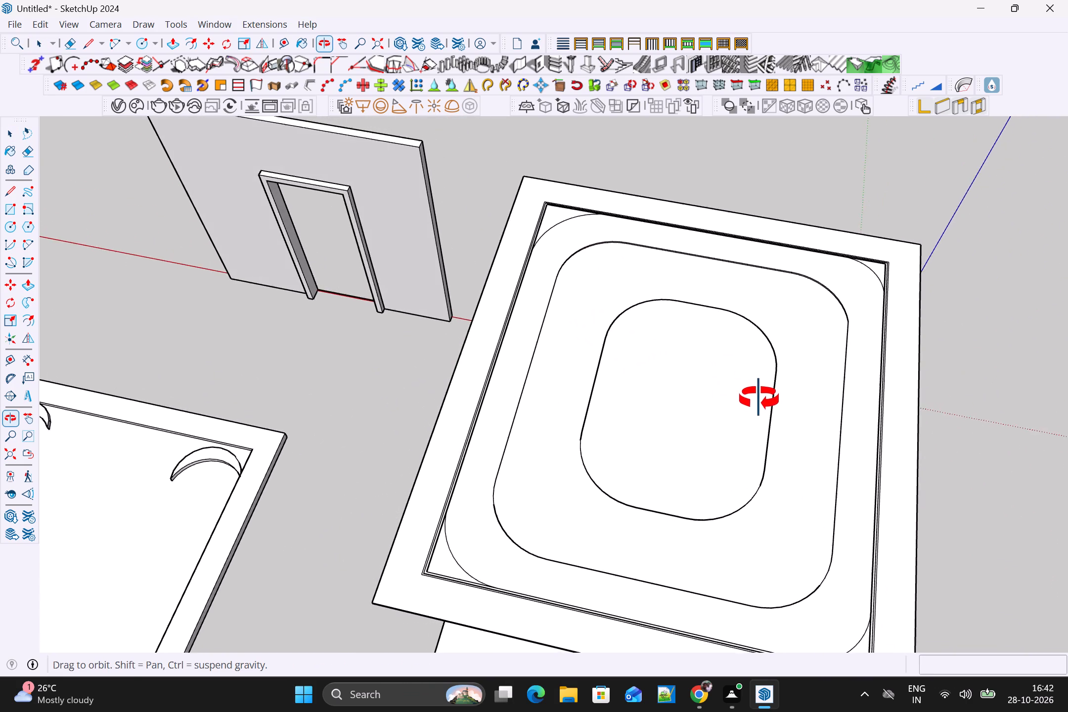
{"action": "middle_click_drag", "start_coordinate": [759, 399], "coordinate": [572, 437]}
{"action": "scroll", "coordinate": [549, 294], "scroll_direction": "up", "scroll_amount": 4}
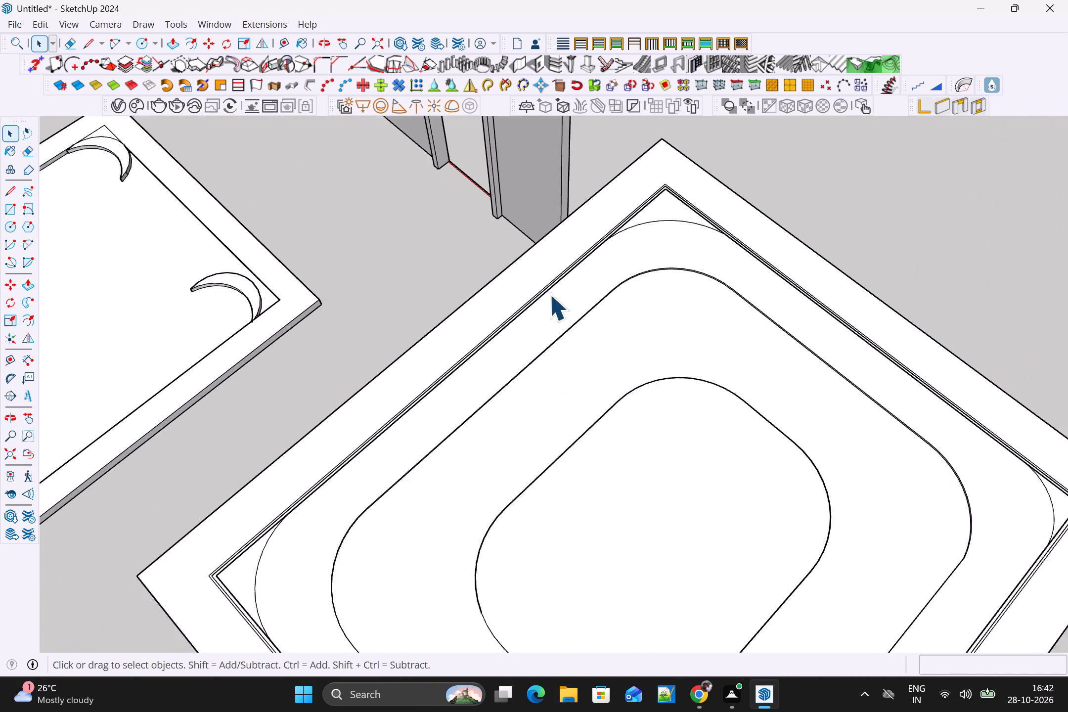
{"action": "left_click", "coordinate": [527, 341]}
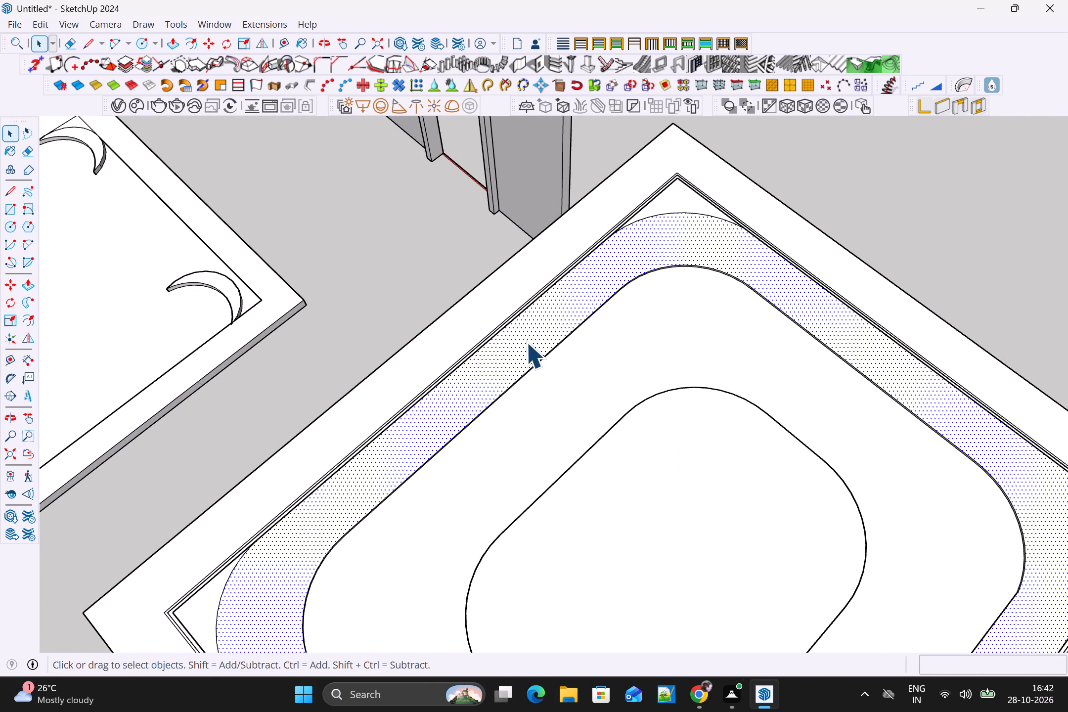
{"action": "key", "text": "p"}
{"action": "left_click", "coordinate": [528, 332]}
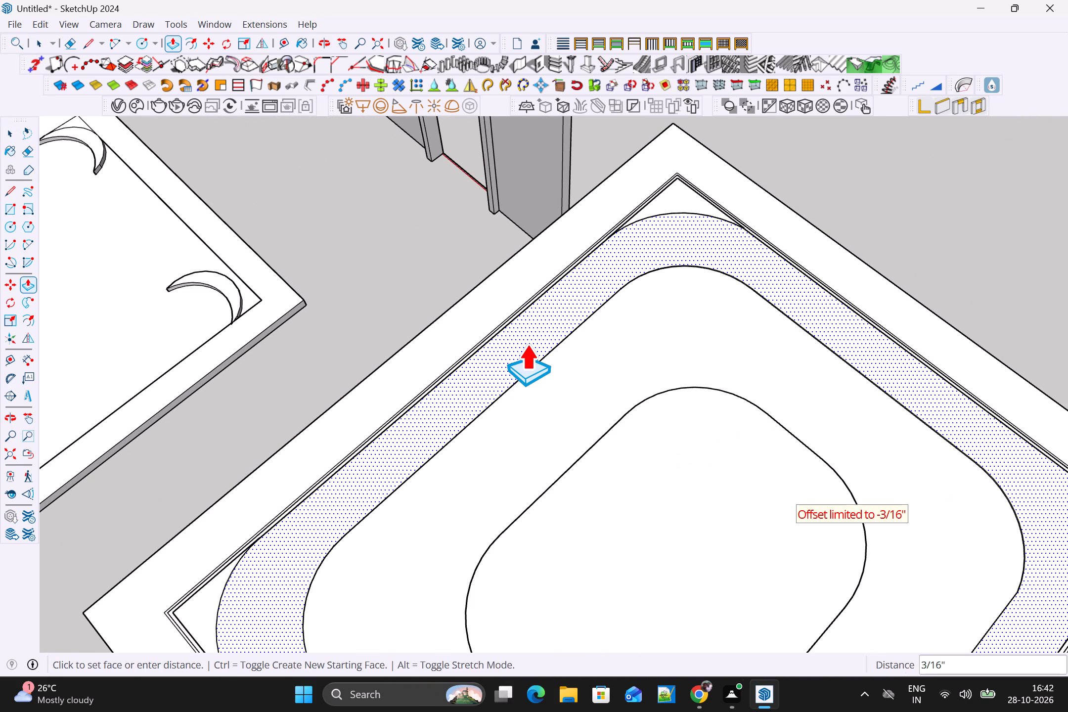
{"action": "scroll", "coordinate": [518, 348], "scroll_direction": "up", "scroll_amount": 5}
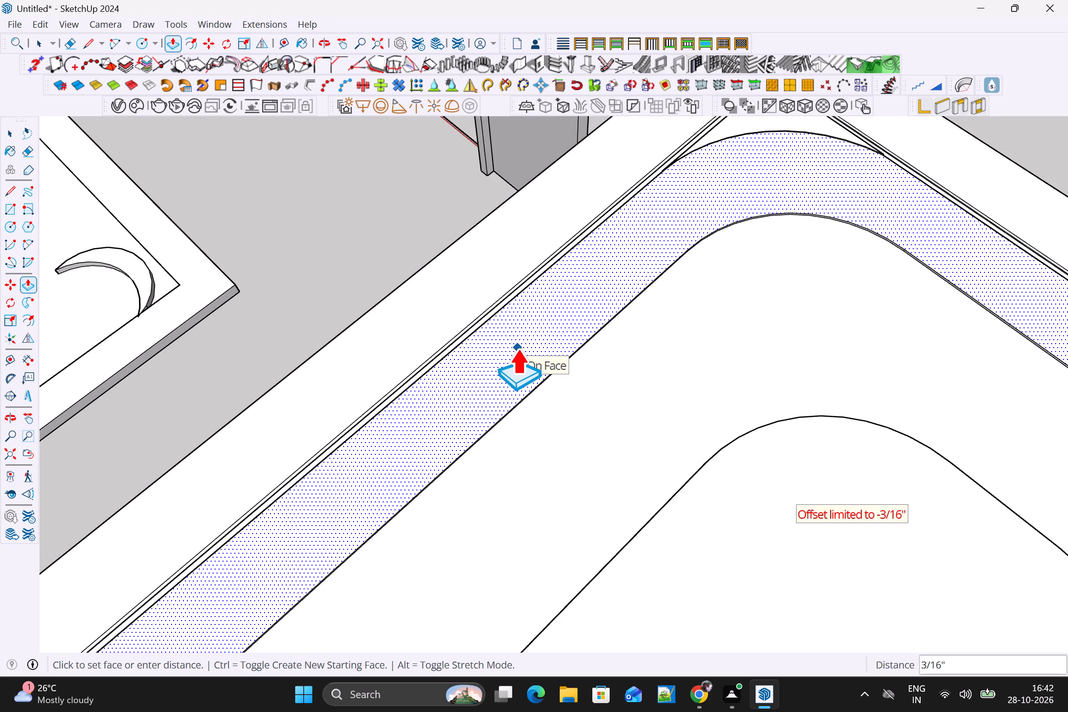
{"action": "scroll", "coordinate": [511, 341], "scroll_direction": "up", "scroll_amount": 10}
{"action": "left_click", "coordinate": [574, 309]}
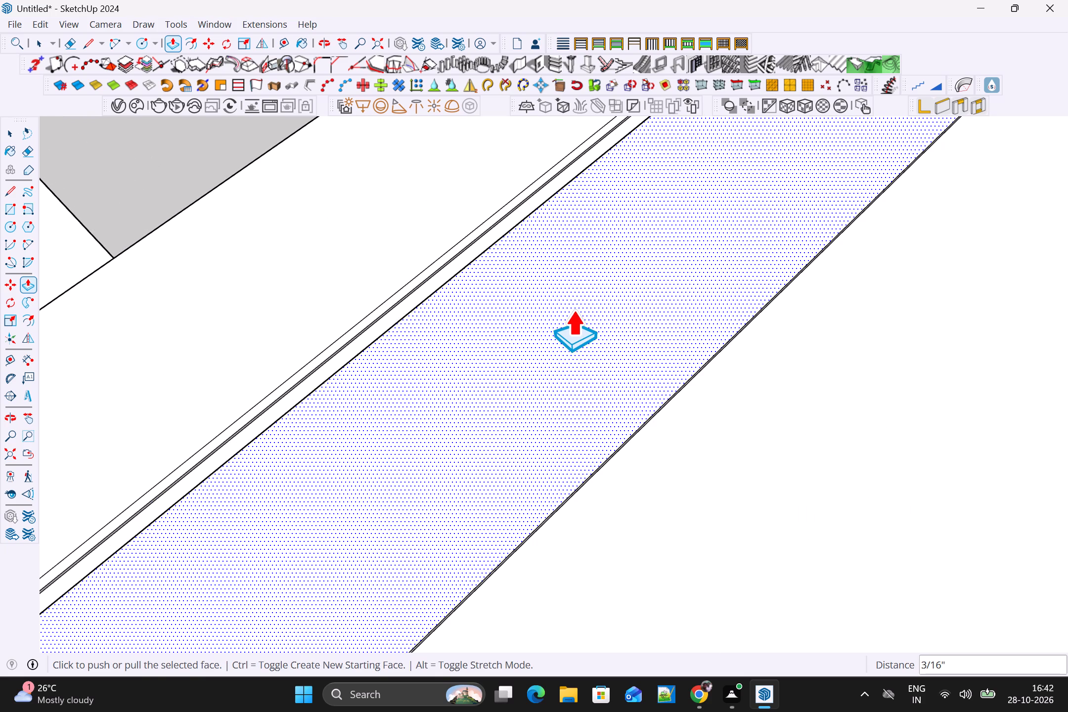
Push/pull the same rounded band again to cut it through the ceiling panel, leaving an open gap around the concentric shapes.
{"action": "scroll", "coordinate": [572, 309], "scroll_direction": "down", "scroll_amount": 5}
{"action": "left_click", "coordinate": [667, 274]}
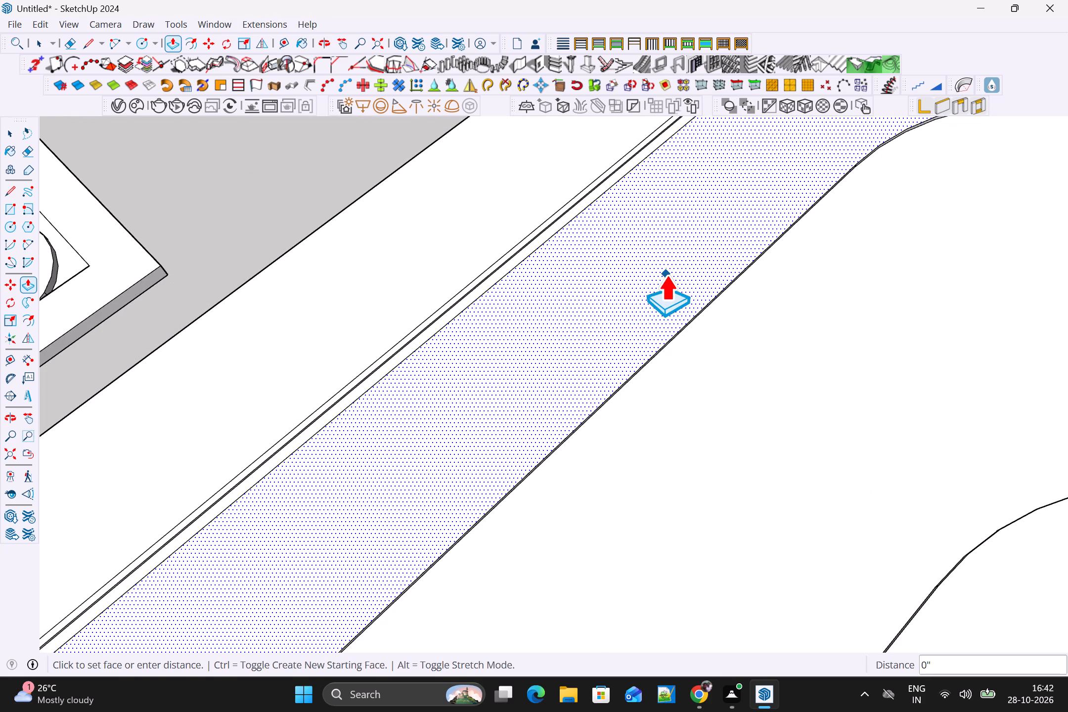
{"action": "scroll", "coordinate": [666, 282], "scroll_direction": "down", "scroll_amount": 5}
{"action": "left_click", "coordinate": [667, 302]}
{"action": "scroll", "coordinate": [666, 305], "scroll_direction": "down", "scroll_amount": 7}
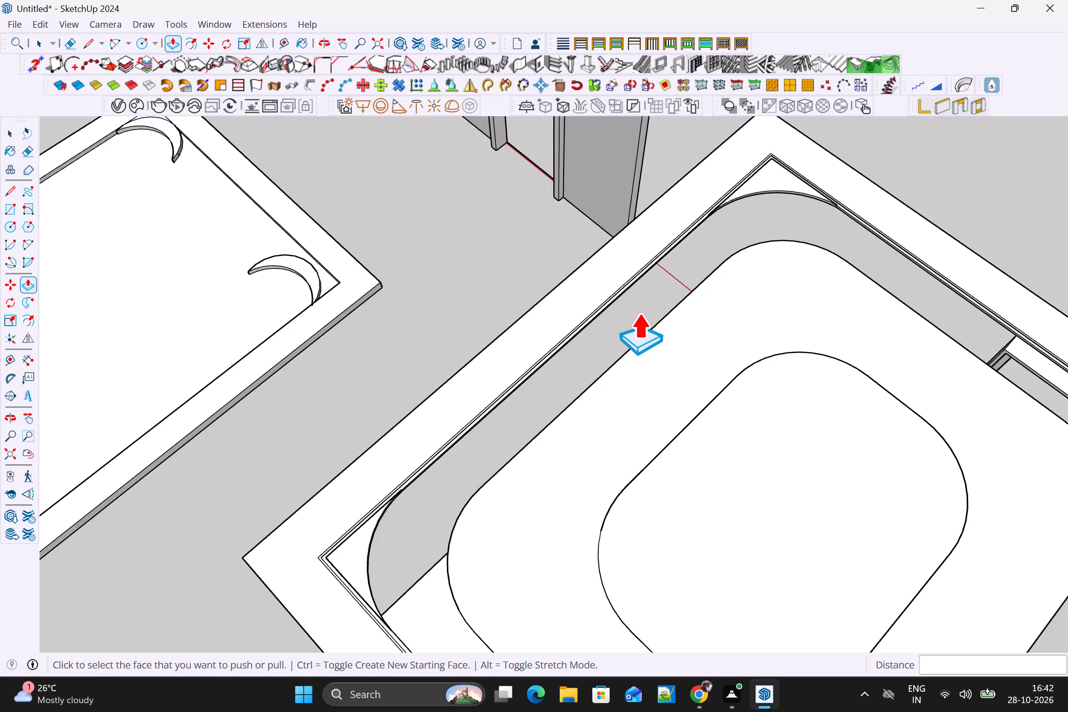
{"action": "scroll", "coordinate": [639, 312], "scroll_direction": "down", "scroll_amount": 2}
{"action": "scroll", "coordinate": [755, 314], "scroll_direction": "down", "scroll_amount": 4}
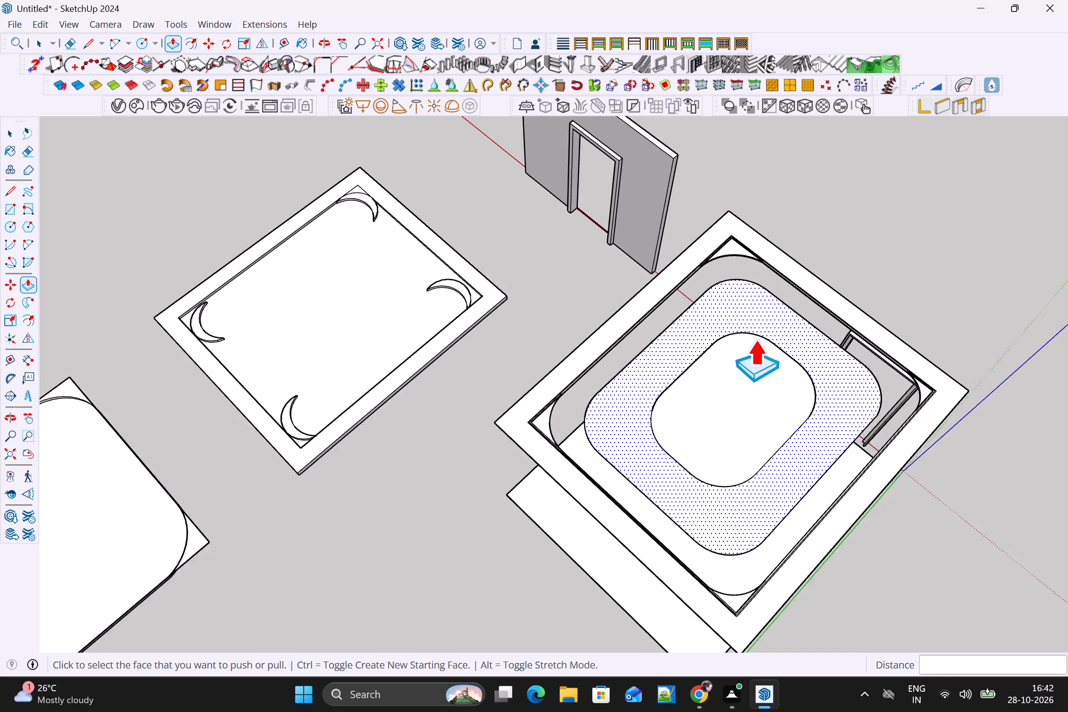
{"action": "key", "text": "space"}
Examine the ceiling panel's open band, border edges and stepped inner shapes from above, edge-on and underneath, checking the innermost face.
{"action": "middle_click_drag", "start_coordinate": [950, 449], "coordinate": [932, 499]}
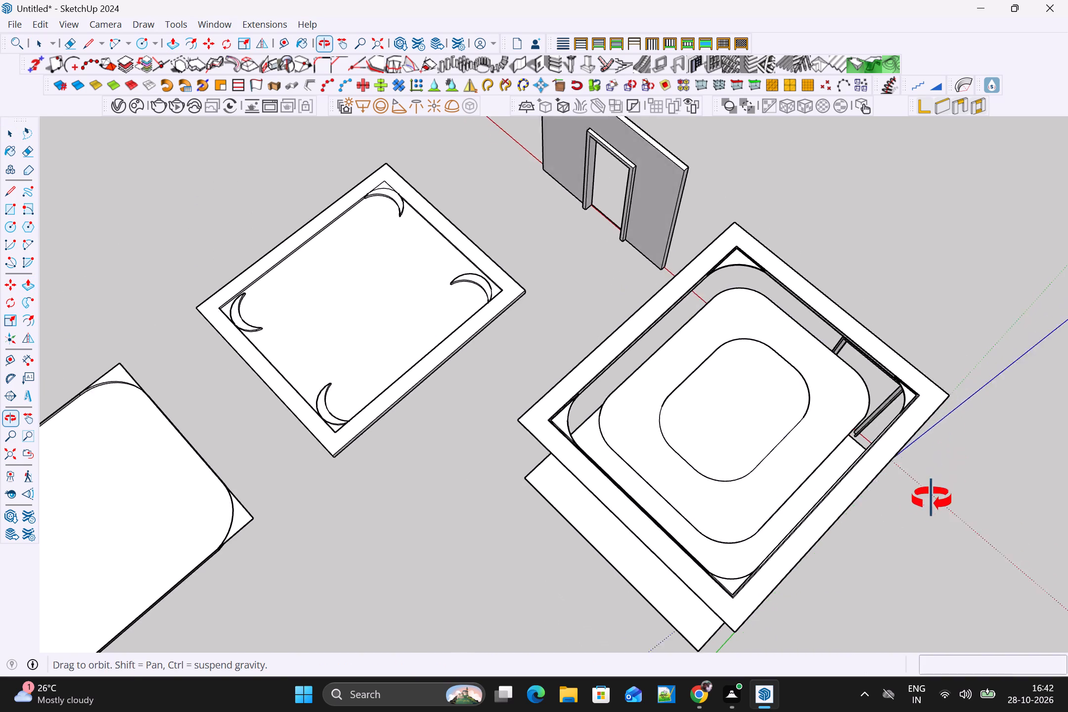
{"action": "middle_click_drag", "start_coordinate": [932, 499], "coordinate": [867, 136]}
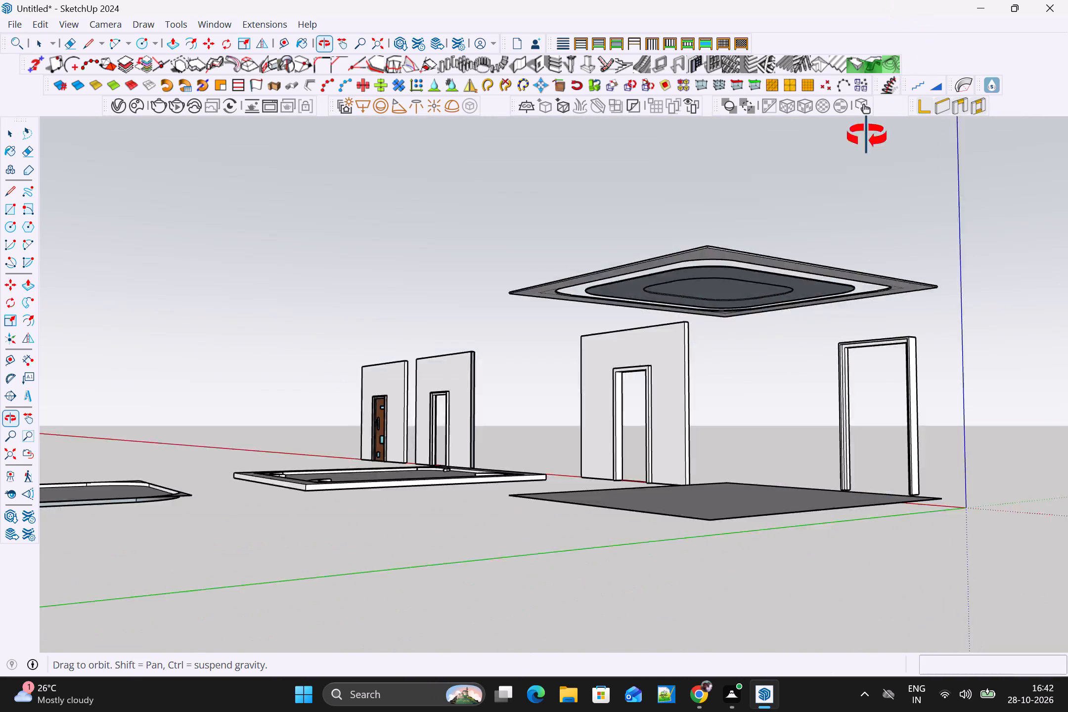
{"action": "middle_click_drag", "start_coordinate": [867, 136], "coordinate": [566, 496]}
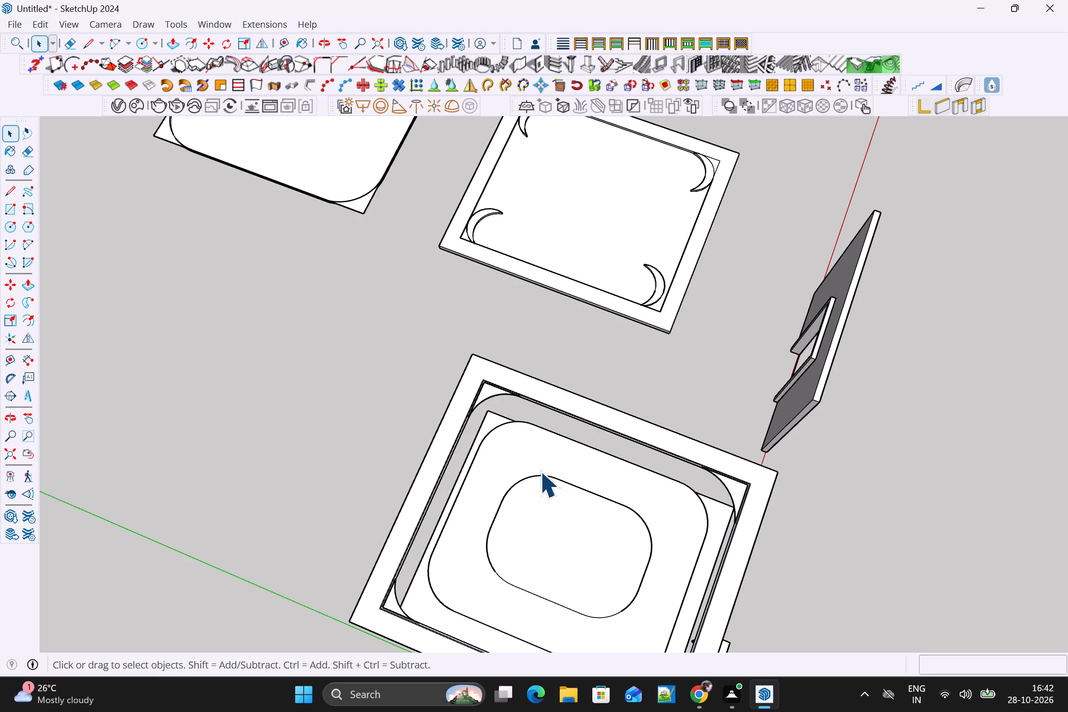
{"action": "scroll", "coordinate": [540, 471], "scroll_direction": "down", "scroll_amount": 2}
{"action": "middle_click_drag", "start_coordinate": [537, 473], "coordinate": [535, 454]}
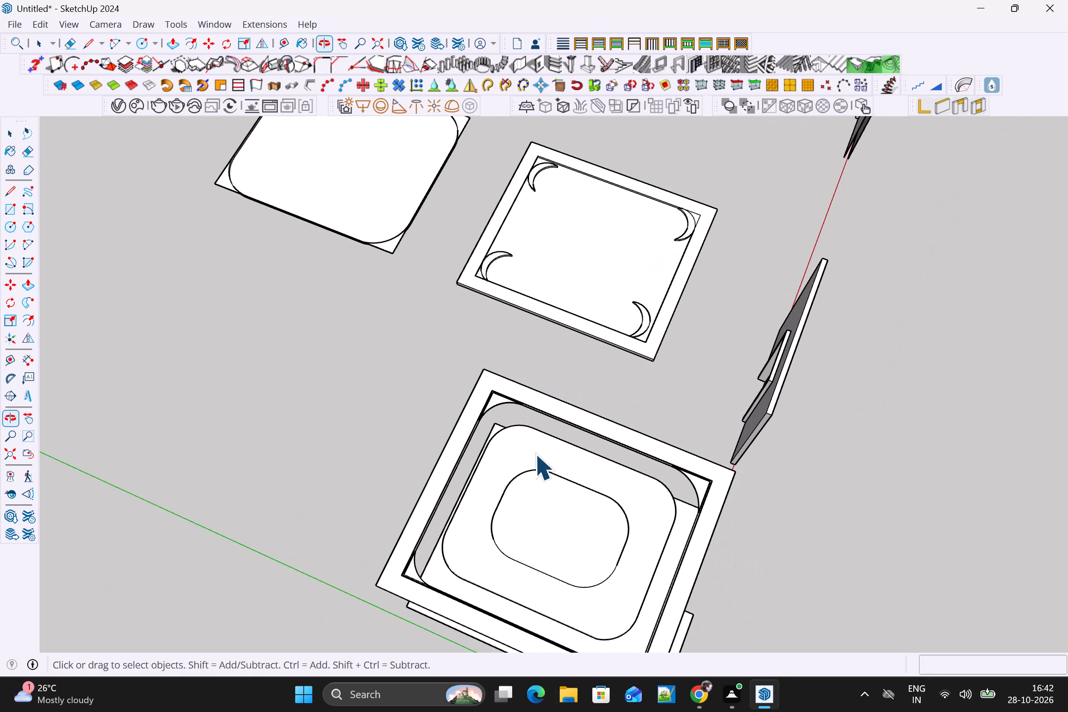
{"action": "scroll", "coordinate": [549, 517], "scroll_direction": "up", "scroll_amount": 1}
{"action": "middle_click_drag", "start_coordinate": [551, 517], "coordinate": [708, 263]}
{"action": "scroll", "coordinate": [737, 371], "scroll_direction": "up", "scroll_amount": 4}
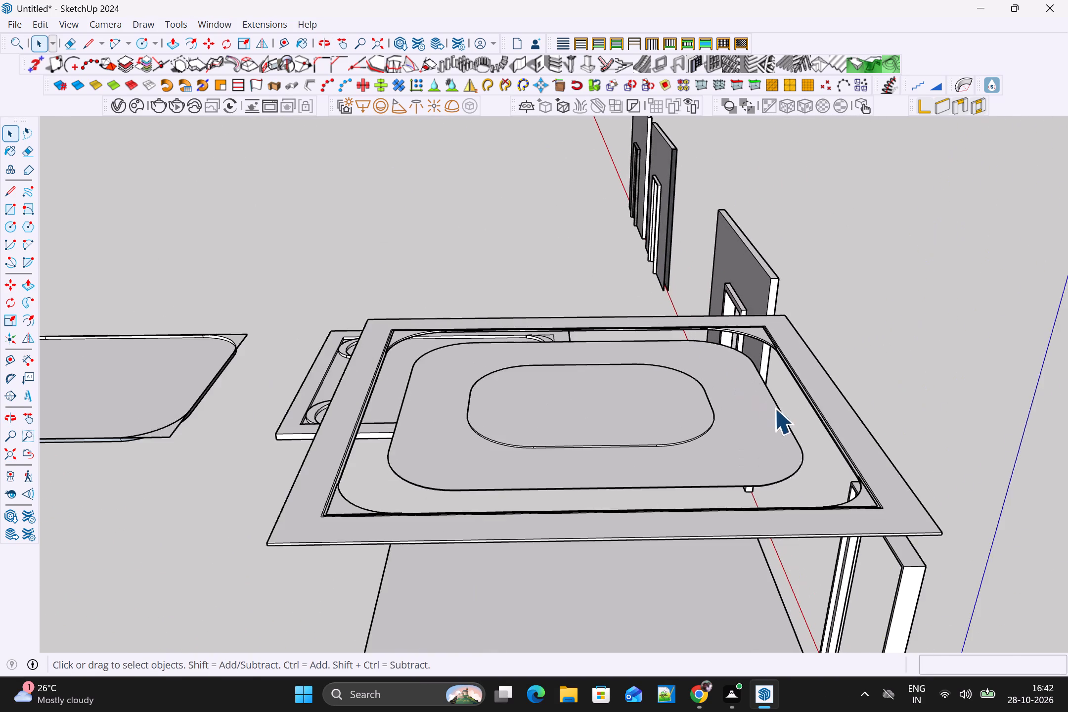
{"action": "scroll", "coordinate": [807, 417], "scroll_direction": "up", "scroll_amount": 4}
{"action": "scroll", "coordinate": [852, 440], "scroll_direction": "up", "scroll_amount": 2}
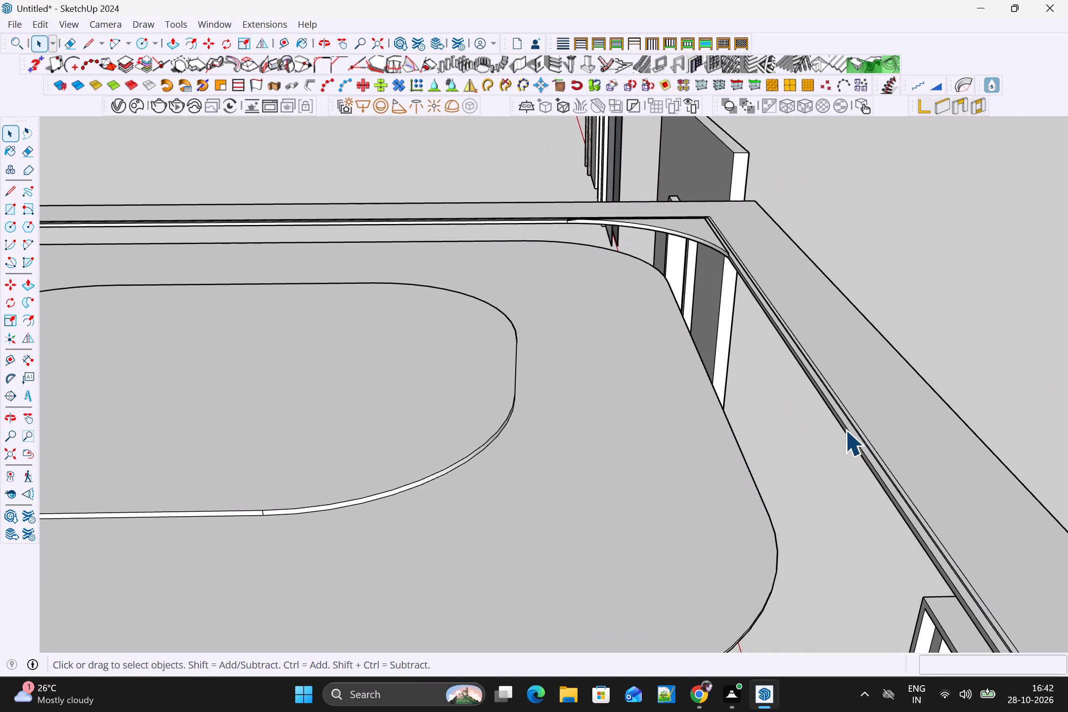
{"action": "scroll", "coordinate": [845, 430], "scroll_direction": "up", "scroll_amount": 1}
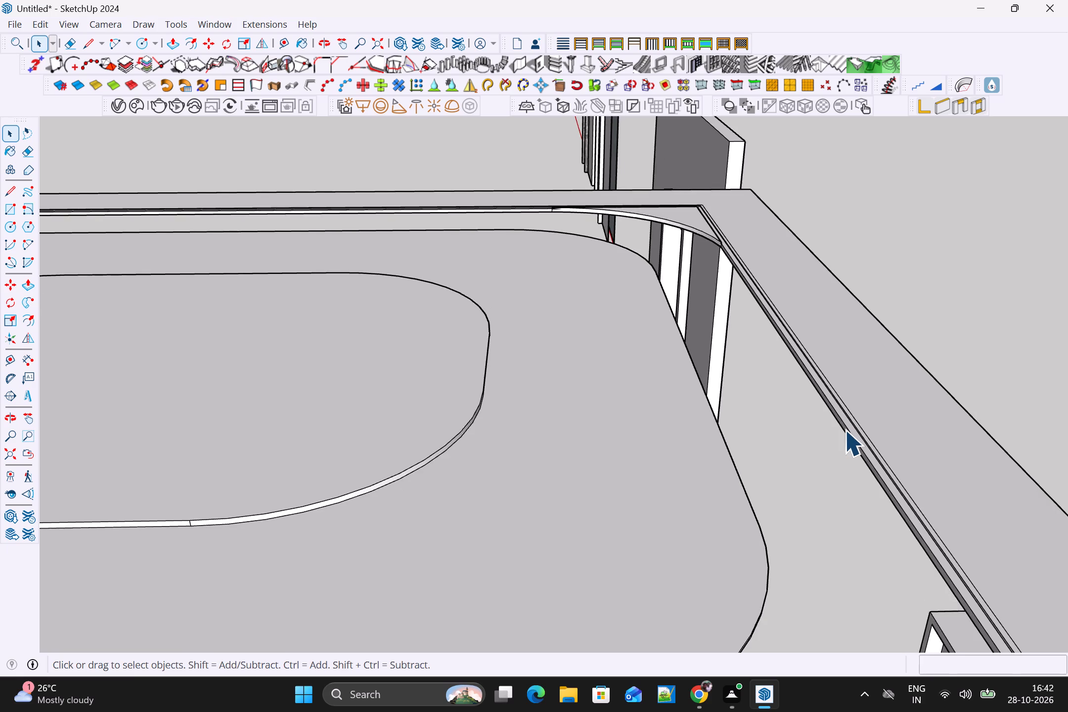
{"action": "middle_click_drag", "start_coordinate": [844, 430], "coordinate": [987, 373]}
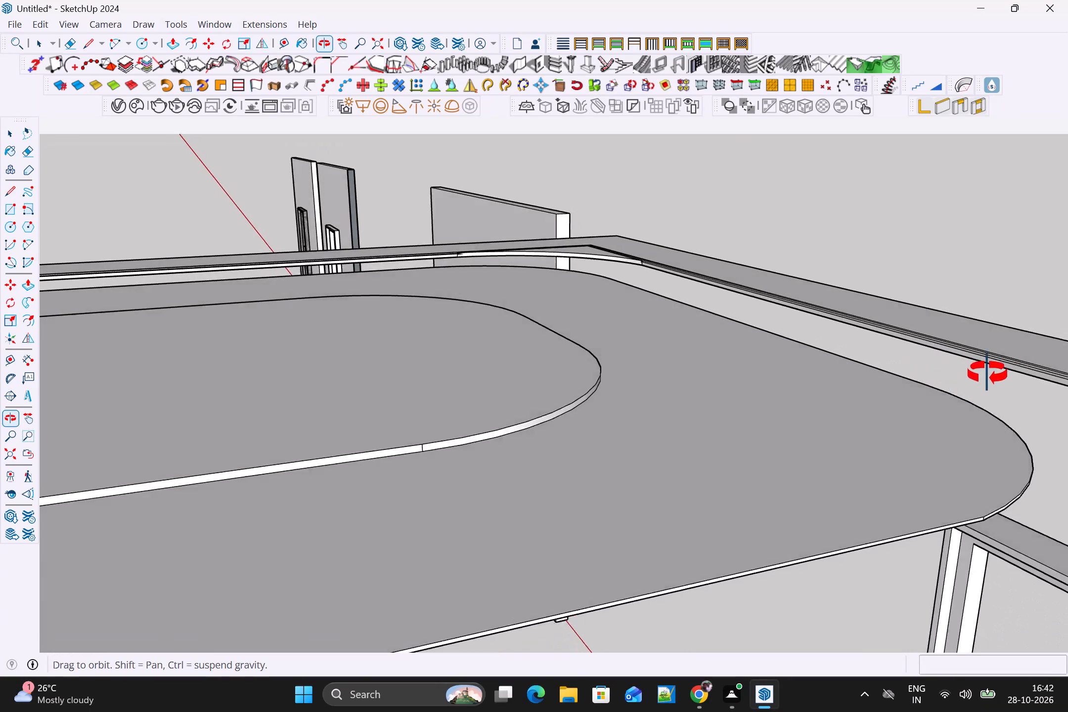
{"action": "middle_click_drag", "start_coordinate": [987, 373], "coordinate": [624, 377]}
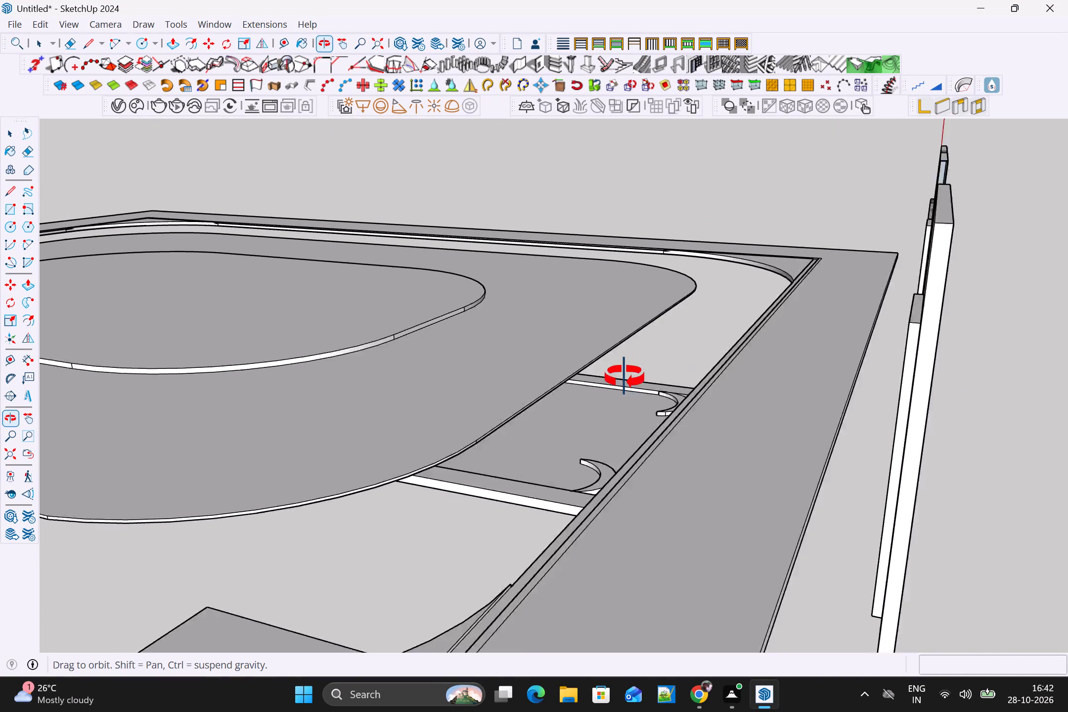
{"action": "middle_click_drag", "start_coordinate": [624, 377], "coordinate": [684, 379]}
{"action": "scroll", "coordinate": [653, 417], "scroll_direction": "up", "scroll_amount": 5}
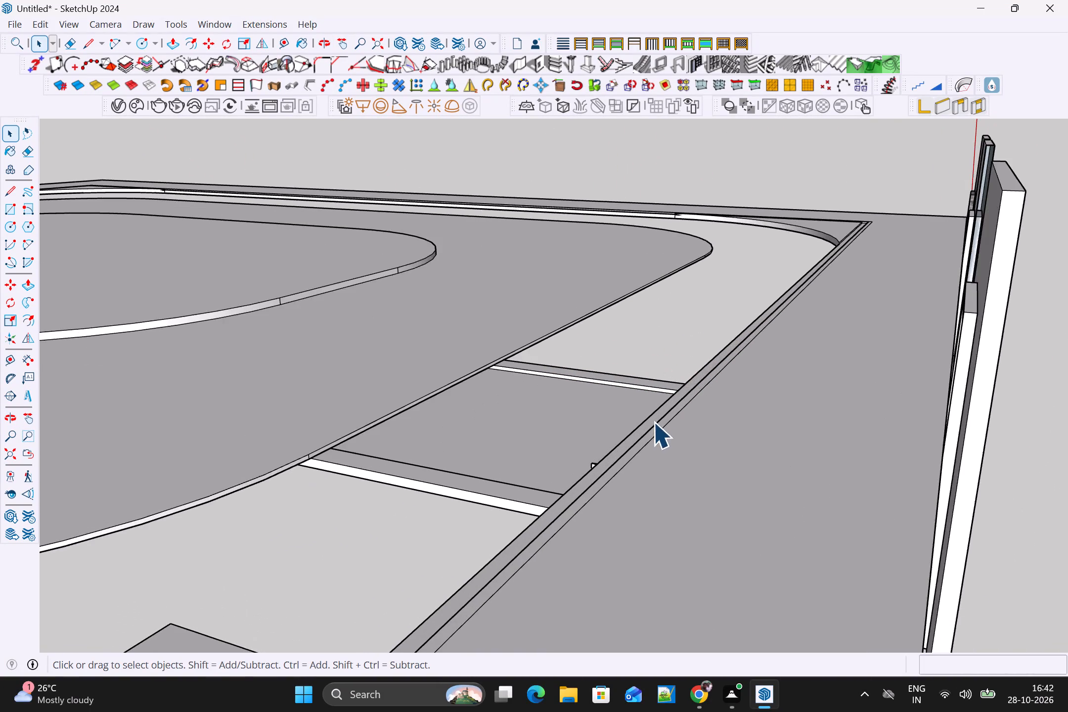
{"action": "scroll", "coordinate": [690, 432], "scroll_direction": "up", "scroll_amount": 5}
{"action": "scroll", "coordinate": [654, 434], "scroll_direction": "up", "scroll_amount": 16}
{"action": "middle_click_drag", "start_coordinate": [641, 431], "coordinate": [672, 429]}
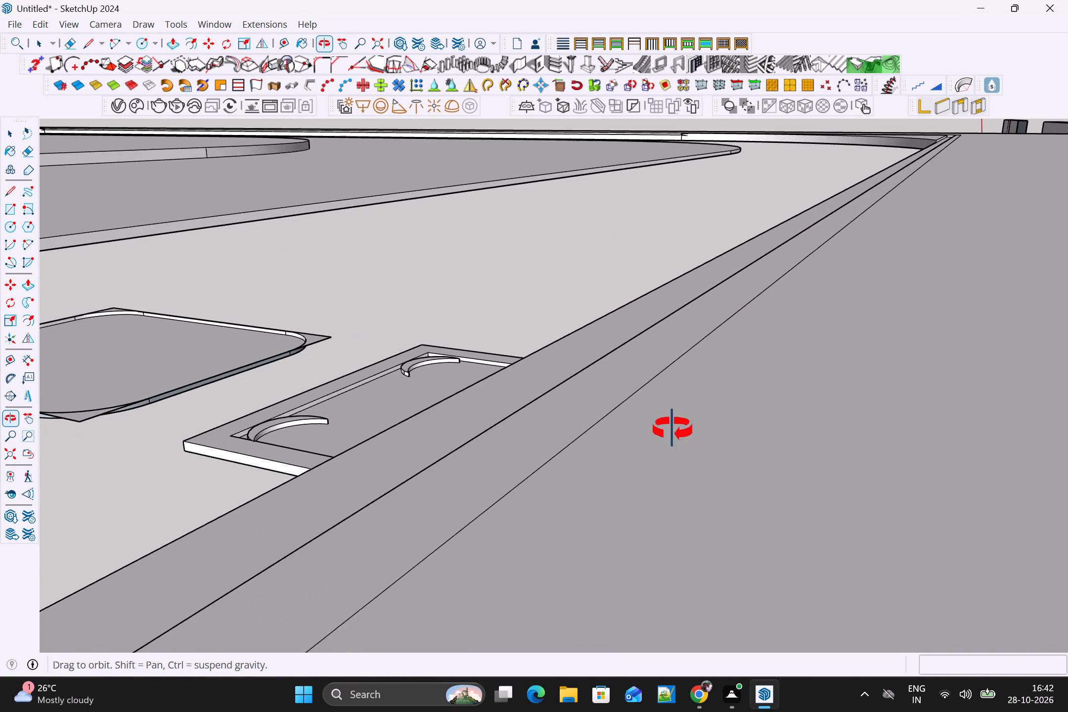
{"action": "middle_click_drag", "start_coordinate": [672, 429], "coordinate": [832, 371]}
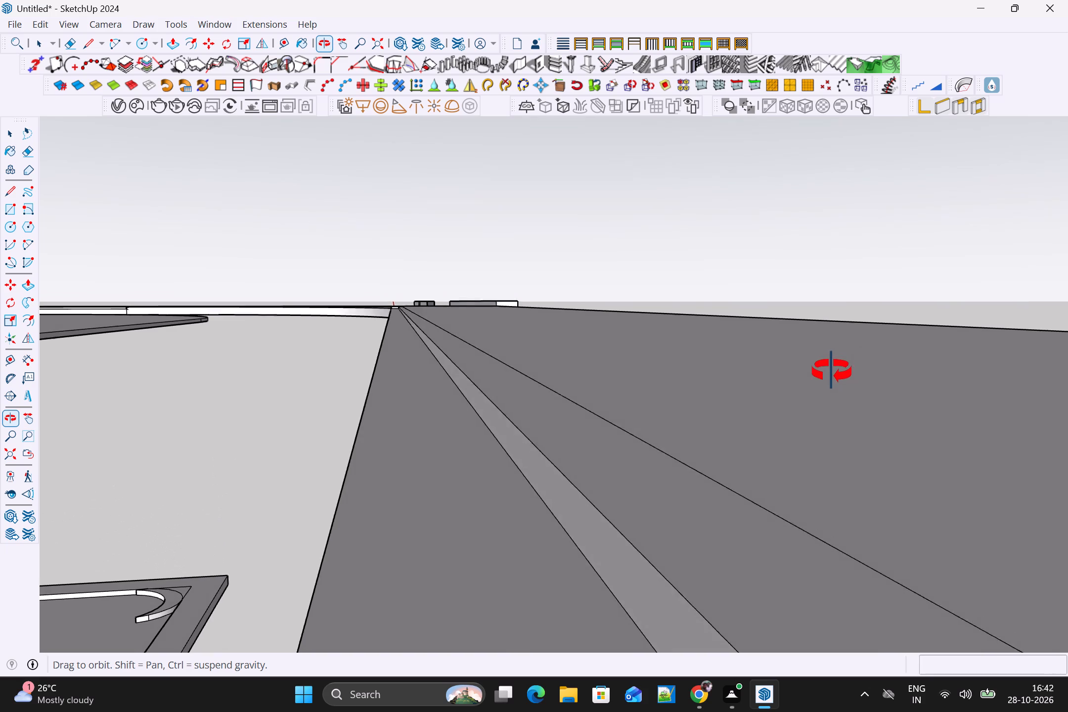
{"action": "middle_click_drag", "start_coordinate": [832, 371], "coordinate": [0, 399]}
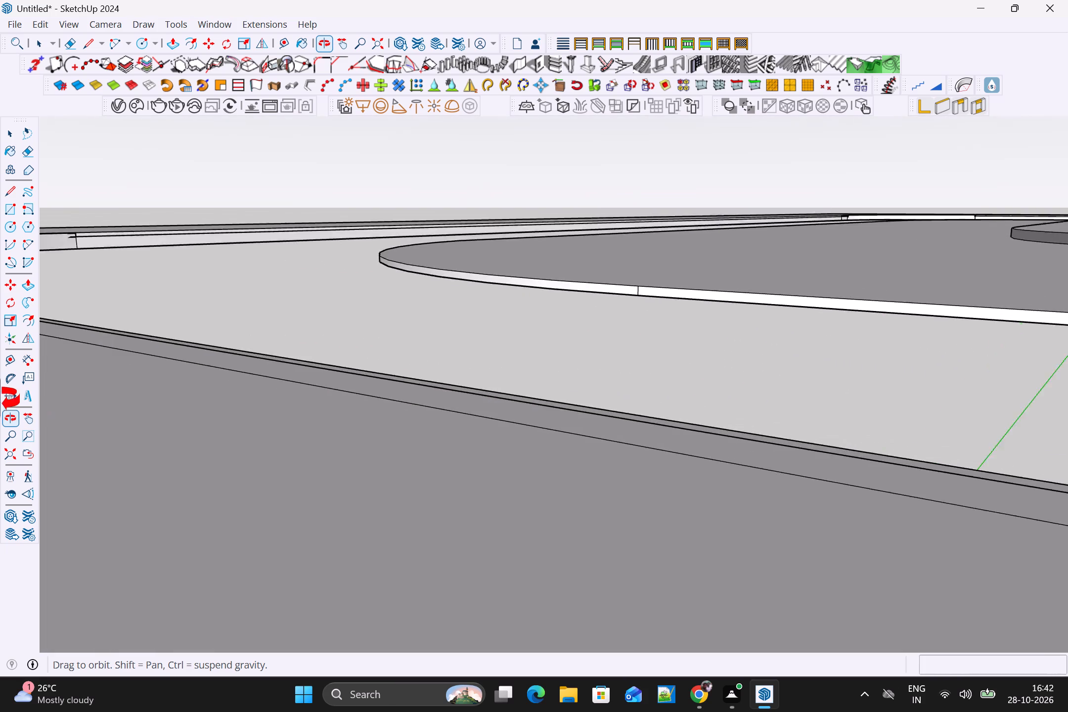
{"action": "middle_click_drag", "start_coordinate": [0, 399], "coordinate": [1067, 346]}
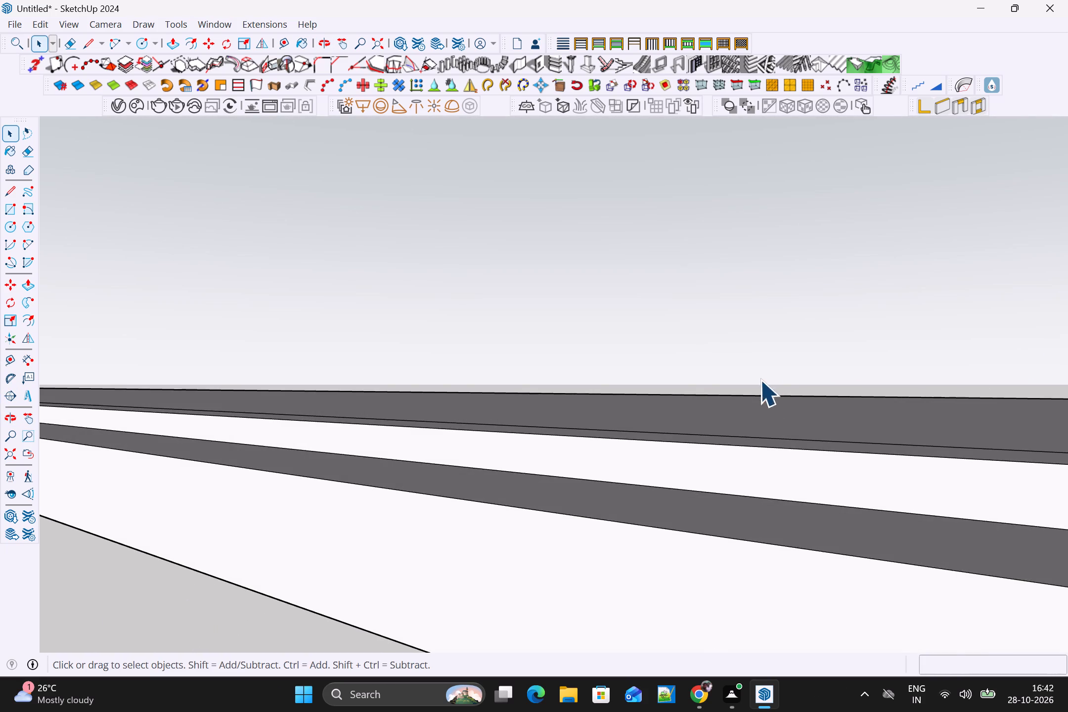
{"action": "scroll", "coordinate": [760, 405], "scroll_direction": "down", "scroll_amount": 20}
{"action": "scroll", "coordinate": [760, 405], "scroll_direction": "down", "scroll_amount": 16}
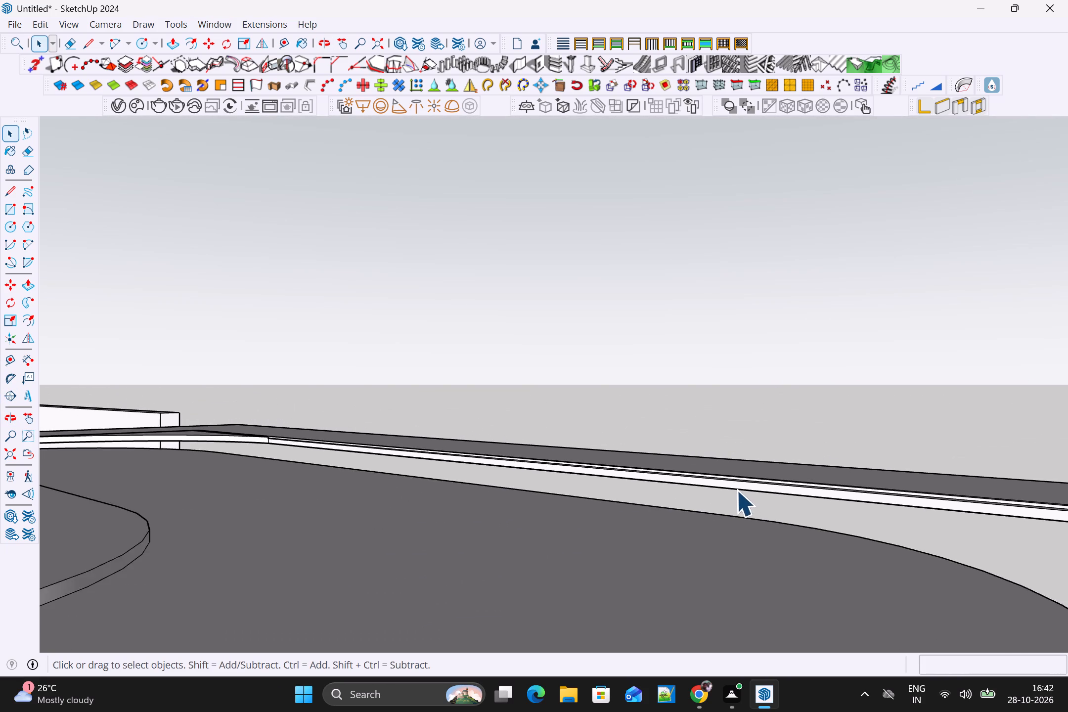
{"action": "scroll", "coordinate": [736, 490], "scroll_direction": "down", "scroll_amount": 13}
{"action": "scroll", "coordinate": [536, 529], "scroll_direction": "up", "scroll_amount": 4}
{"action": "middle_click", "coordinate": [535, 529]}
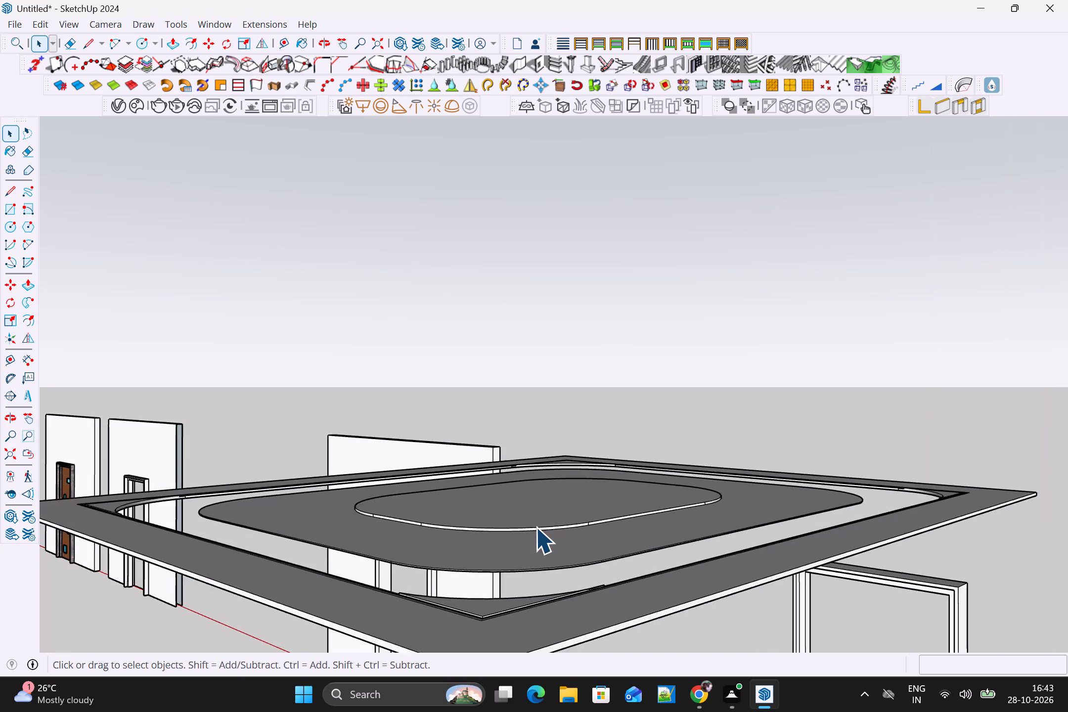
{"action": "scroll", "coordinate": [535, 527], "scroll_direction": "up", "scroll_amount": 10}
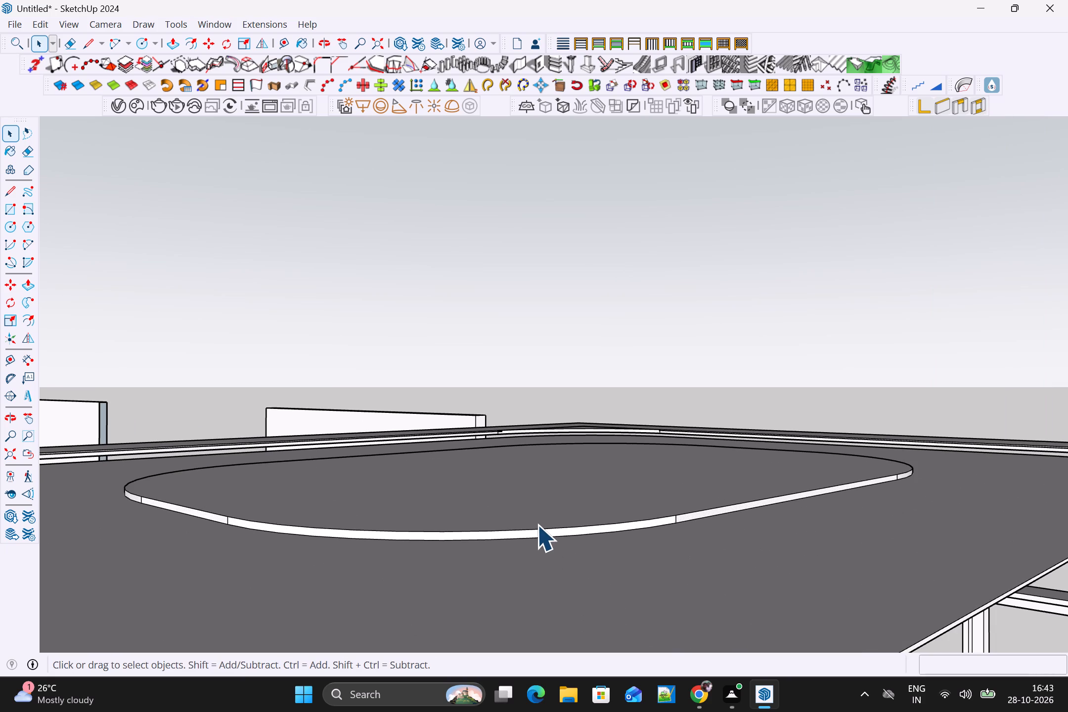
{"action": "scroll", "coordinate": [537, 525], "scroll_direction": "down", "scroll_amount": 2}
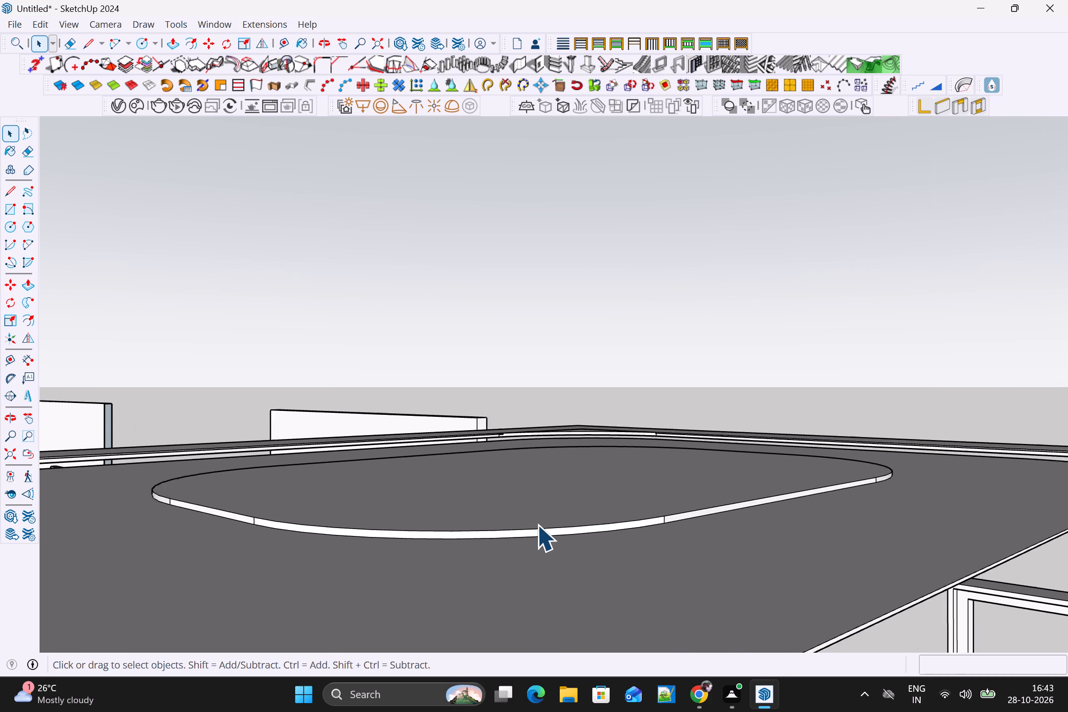
{"action": "scroll", "coordinate": [537, 525], "scroll_direction": "down", "scroll_amount": 6}
{"action": "middle_click_drag", "start_coordinate": [557, 530], "coordinate": [544, 648]}
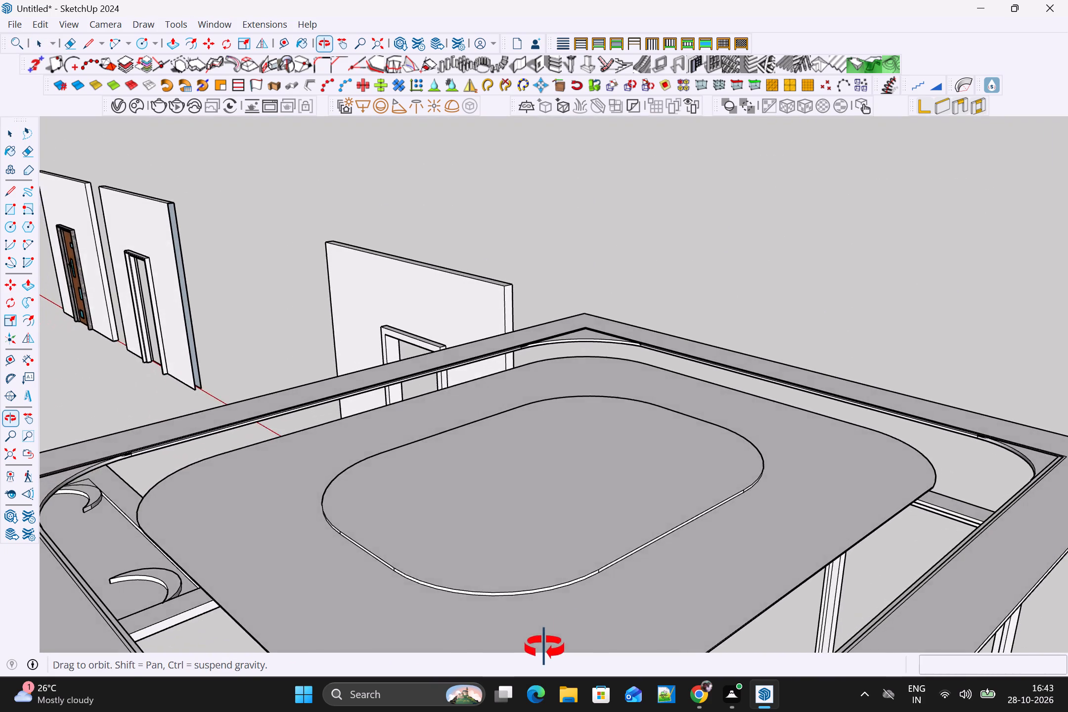
{"action": "middle_click_drag", "start_coordinate": [544, 648], "coordinate": [714, 458]}
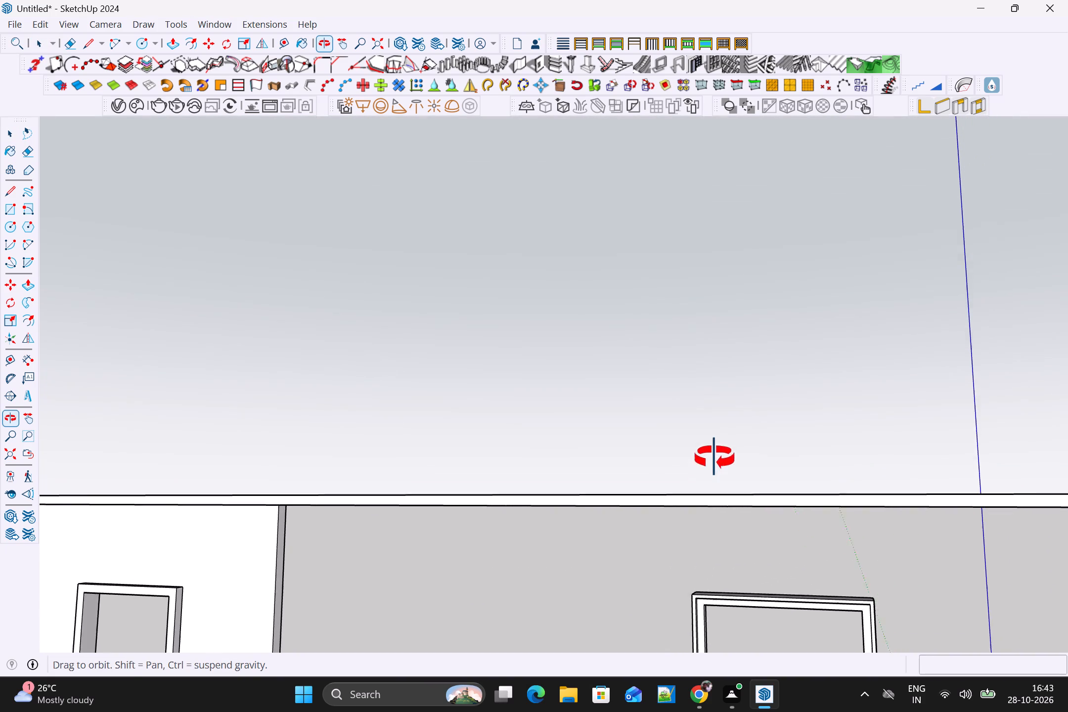
{"action": "middle_click_drag", "start_coordinate": [714, 458], "coordinate": [714, 520]}
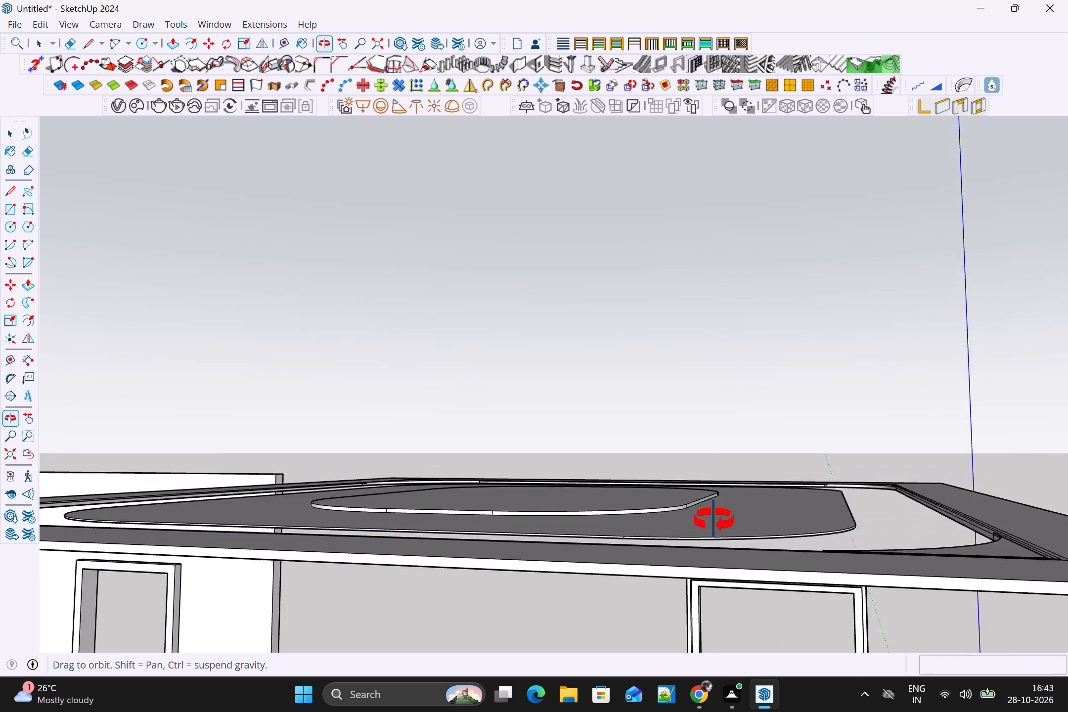
{"action": "middle_click_drag", "start_coordinate": [714, 520], "coordinate": [712, 347]}
{"action": "left_click", "coordinate": [725, 355]}
{"action": "left_click", "coordinate": [661, 493]}
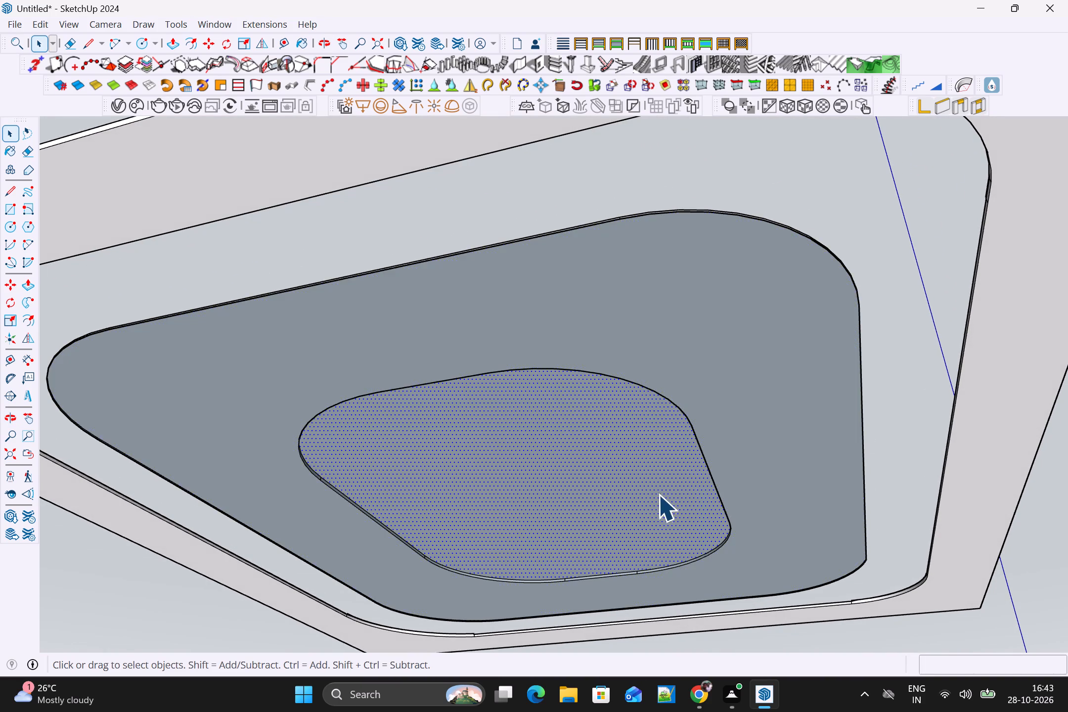
{"action": "scroll", "coordinate": [658, 495], "scroll_direction": "down", "scroll_amount": 10}
{"action": "left_click", "coordinate": [1011, 508]}
Draw a line of about 5' 8 1/16" along a straight edge of the outer concentric shape on the panel's underside to form its missing face.
{"action": "scroll", "coordinate": [657, 452], "scroll_direction": "up", "scroll_amount": 3}
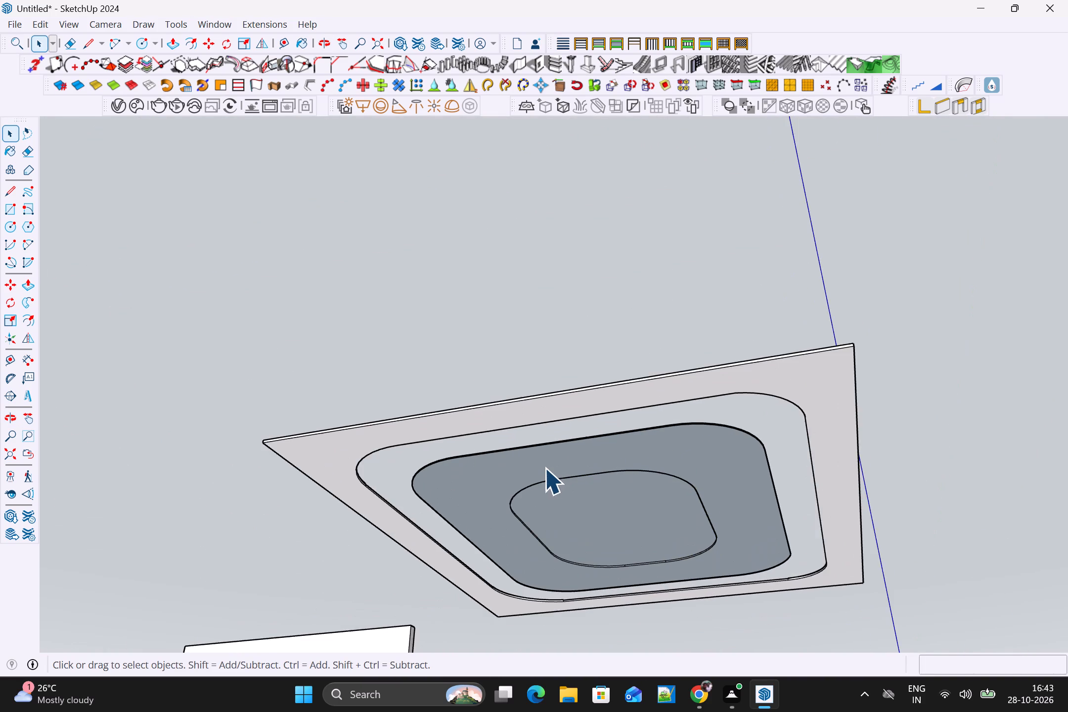
{"action": "scroll", "coordinate": [544, 469], "scroll_direction": "up", "scroll_amount": 1}
{"action": "key", "text": "l"}
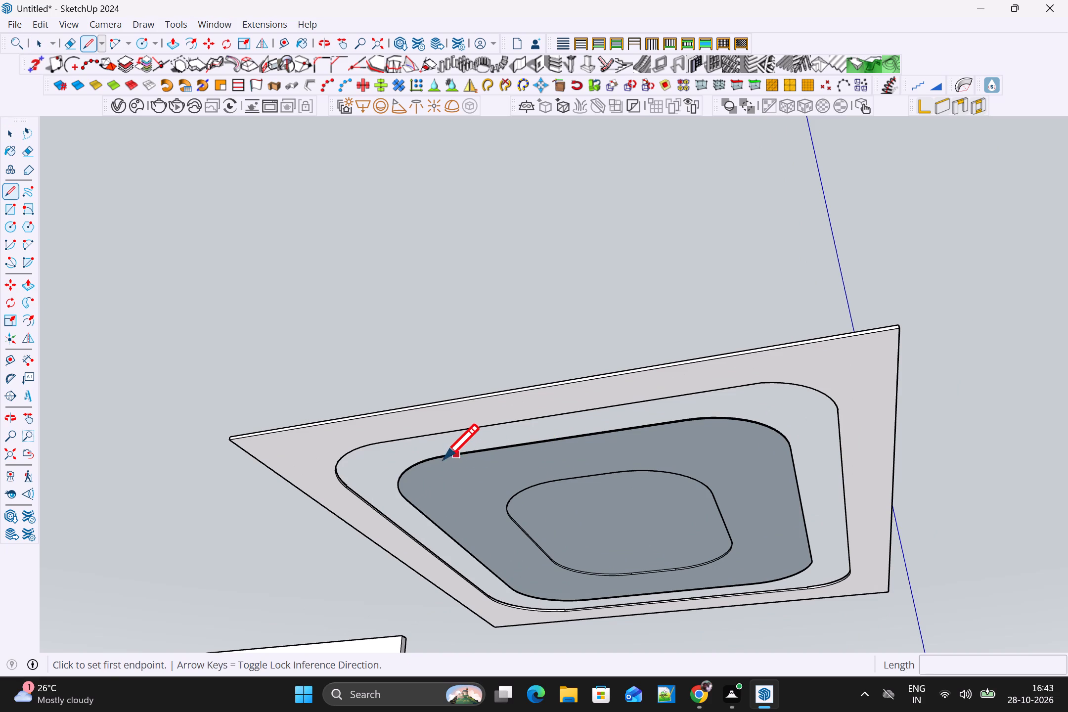
{"action": "left_click", "coordinate": [442, 458]}
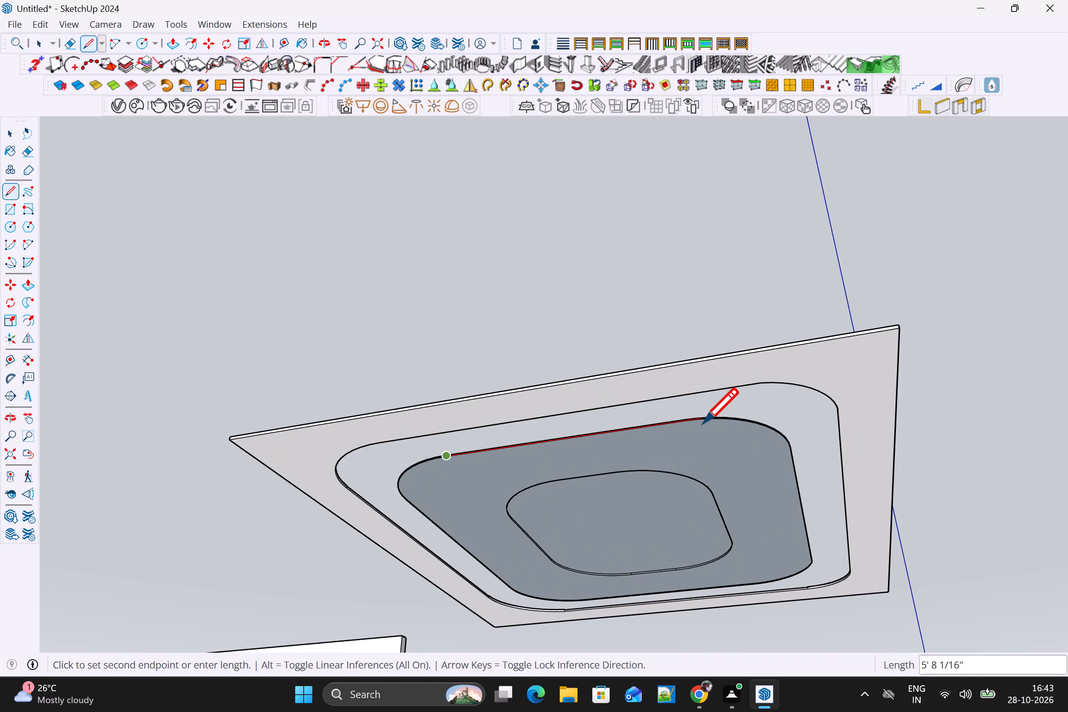
{"action": "left_click", "coordinate": [703, 423]}
{"action": "key", "text": "space"}
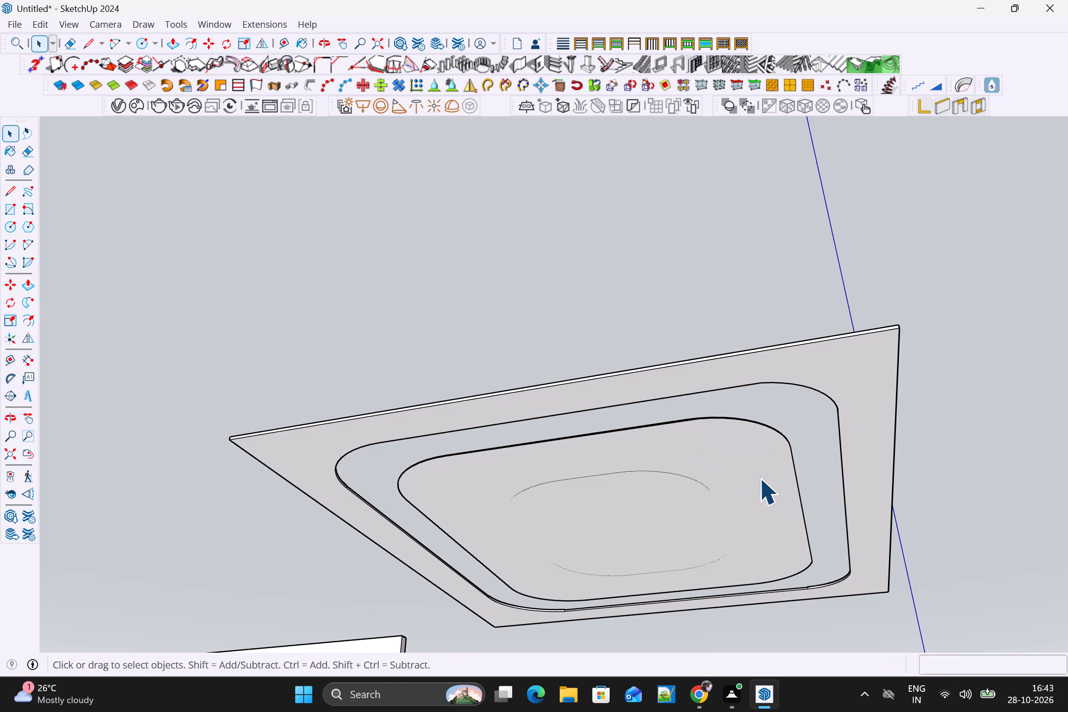
Examine the concentric ceiling panel from underneath, edge-on and above, including its open band and inner shapes.
{"action": "scroll", "coordinate": [753, 488], "scroll_direction": "up", "scroll_amount": 4}
{"action": "left_click", "coordinate": [1041, 406]}
{"action": "scroll", "coordinate": [1027, 416], "scroll_direction": "down", "scroll_amount": 9}
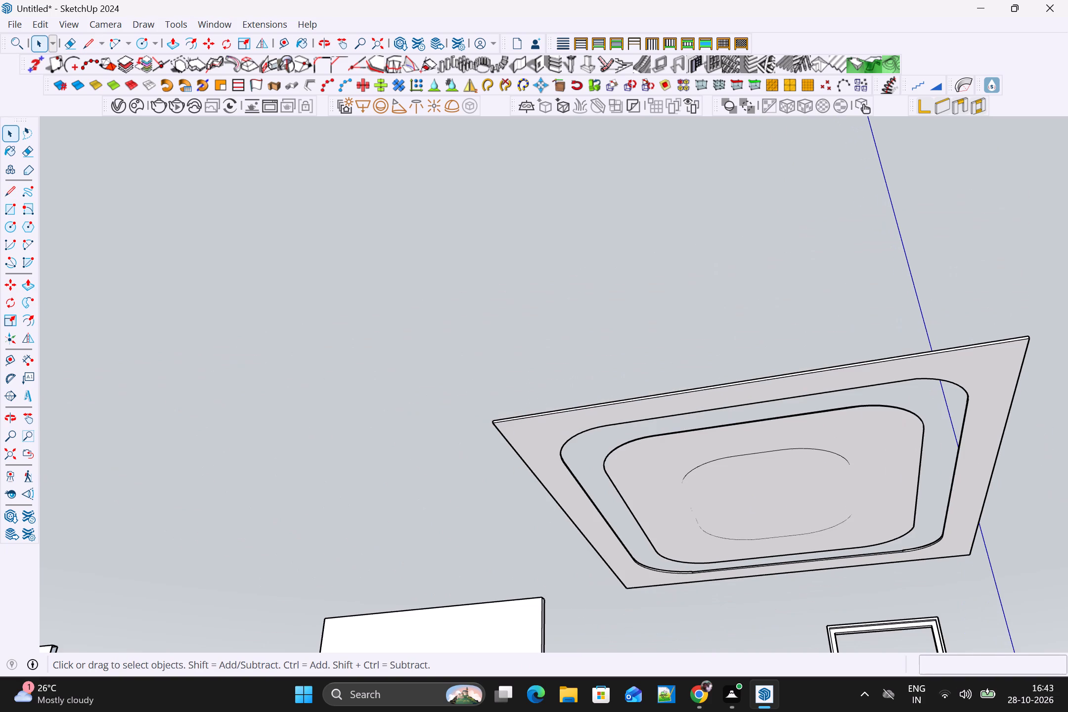
{"action": "left_click_drag", "start_coordinate": [1067, 480], "coordinate": [1065, 506]}
{"action": "scroll", "coordinate": [1056, 509], "scroll_direction": "down", "scroll_amount": 6}
{"action": "middle_click_drag", "start_coordinate": [1035, 527], "coordinate": [1007, 711]}
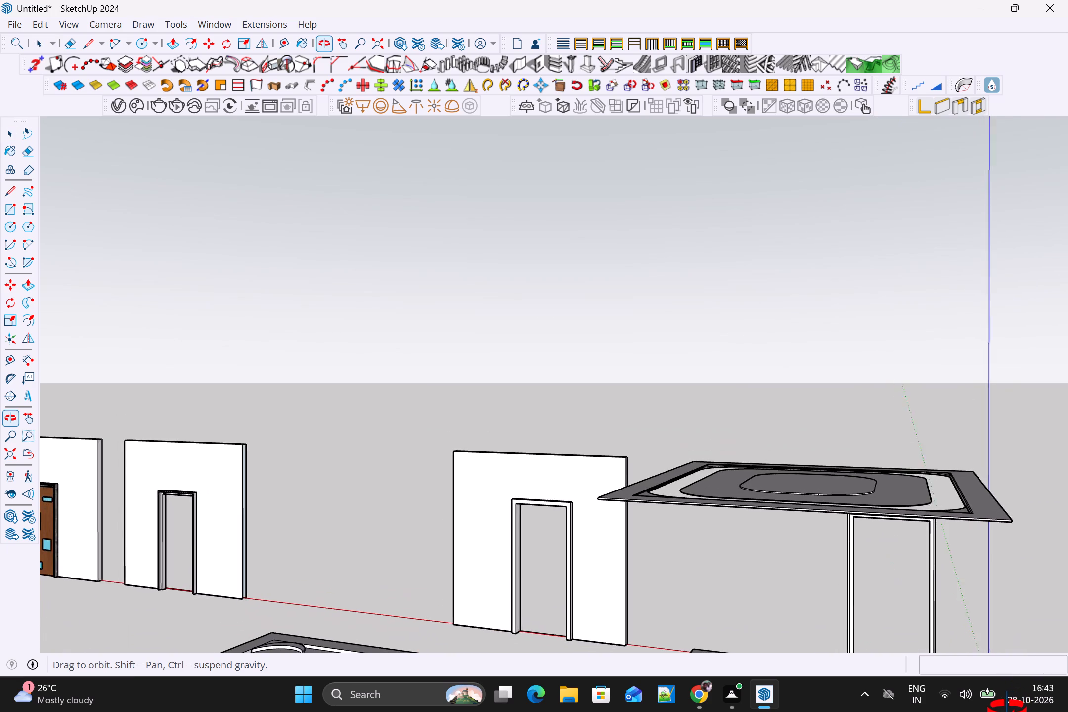
{"action": "middle_click_drag", "start_coordinate": [1007, 711], "coordinate": [986, 707]}
{"action": "scroll", "coordinate": [987, 711], "scroll_direction": "up", "scroll_amount": 1}
{"action": "scroll", "coordinate": [946, 498], "scroll_direction": "up", "scroll_amount": 4}
{"action": "key", "text": "space"}
{"action": "left_click", "coordinate": [936, 391]}
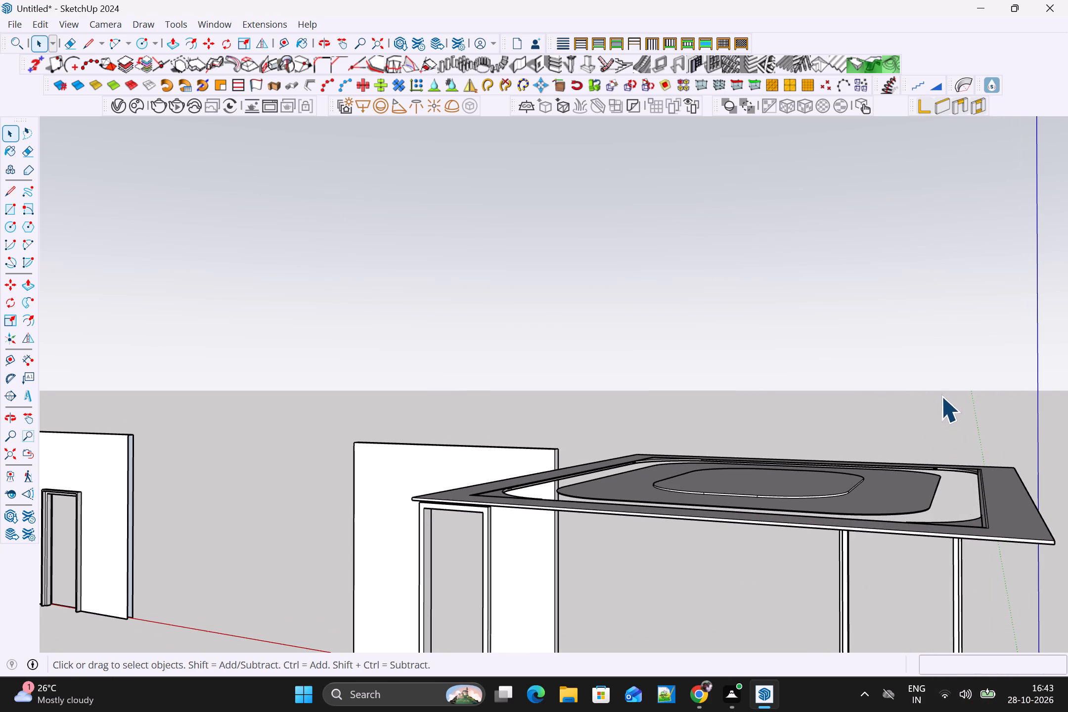
{"action": "scroll", "coordinate": [940, 400], "scroll_direction": "down", "scroll_amount": 5}
{"action": "middle_click_drag", "start_coordinate": [942, 416], "coordinate": [678, 368], "text": "shift"}
{"action": "middle_click_drag", "start_coordinate": [700, 393], "coordinate": [777, 632]}
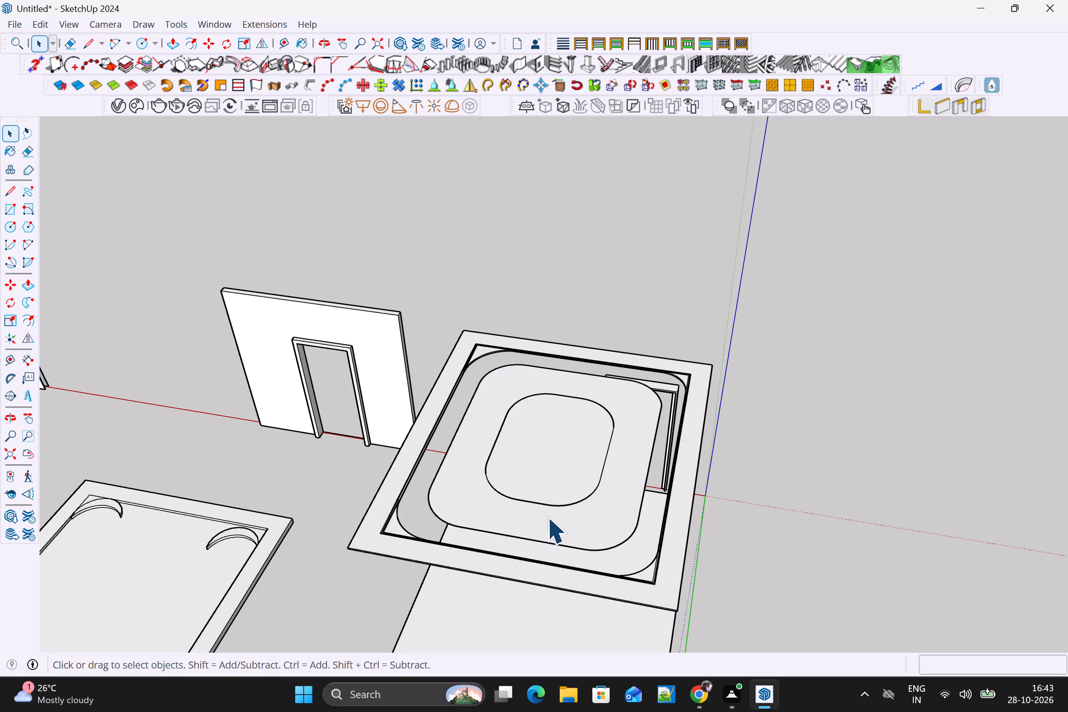
Delete the entire concentric ceiling panel hovering above the flat rectangle near the origin.
{"action": "scroll", "coordinate": [540, 514], "scroll_direction": "down", "scroll_amount": 3}
{"action": "middle_click_drag", "start_coordinate": [615, 520], "coordinate": [714, 445]}
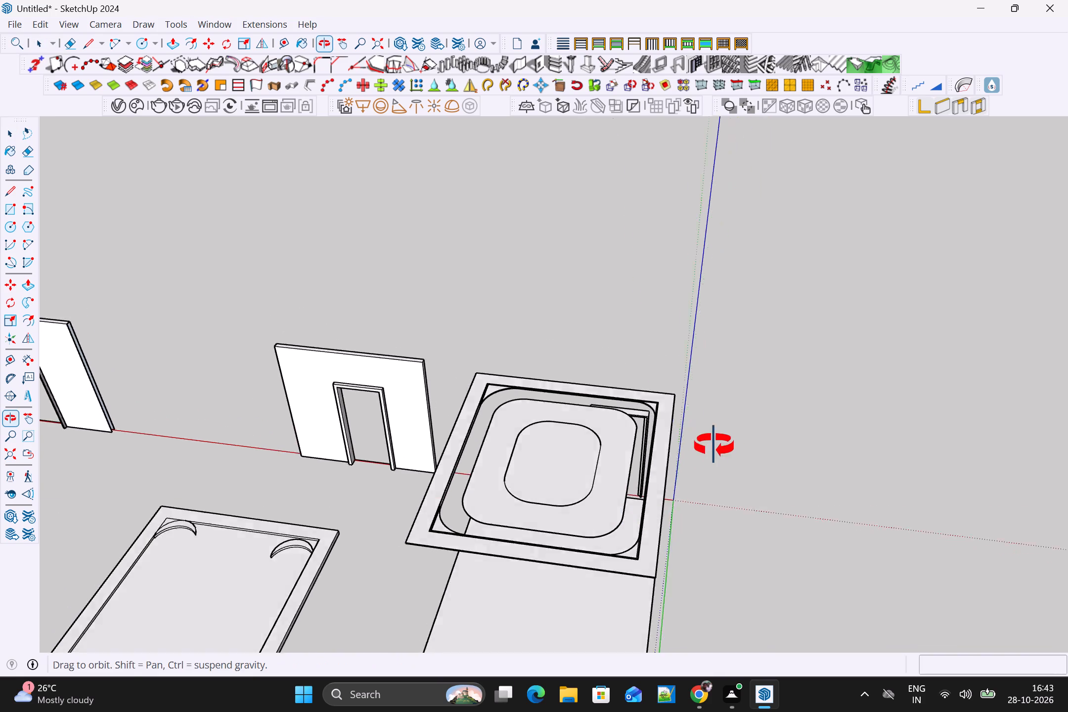
{"action": "middle_click_drag", "start_coordinate": [714, 445], "coordinate": [791, 442]}
{"action": "left_click_drag", "start_coordinate": [437, 372], "coordinate": [768, 535]}
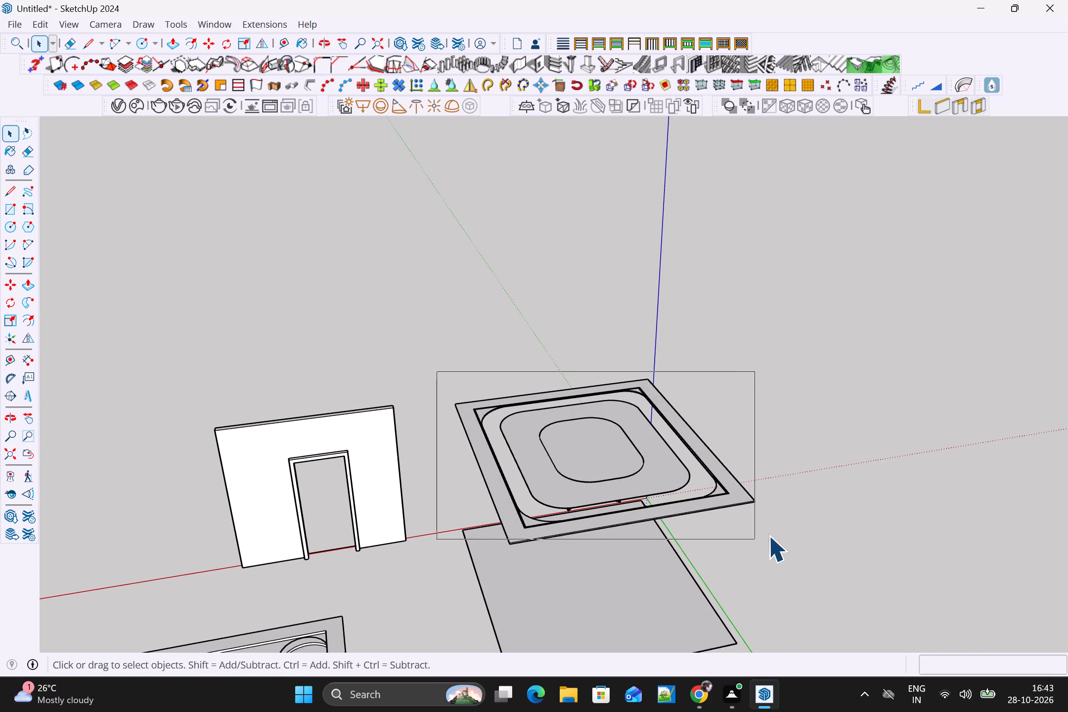
{"action": "left_click_drag", "start_coordinate": [768, 535], "coordinate": [796, 560]}
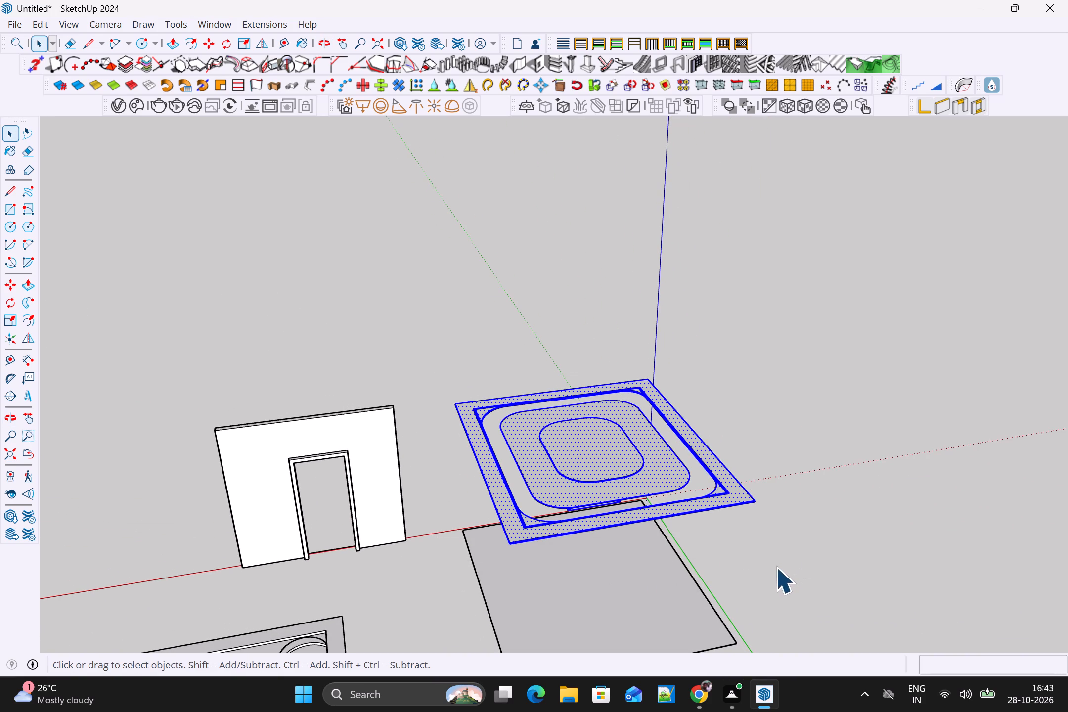
{"action": "key", "text": "Delete"}
Examine the remaining door walls, the two decorative panels and the flat rectangle near the origin from several angles.
{"action": "scroll", "coordinate": [763, 572], "scroll_direction": "down", "scroll_amount": 5}
{"action": "middle_click_drag", "start_coordinate": [772, 591], "coordinate": [603, 388]}
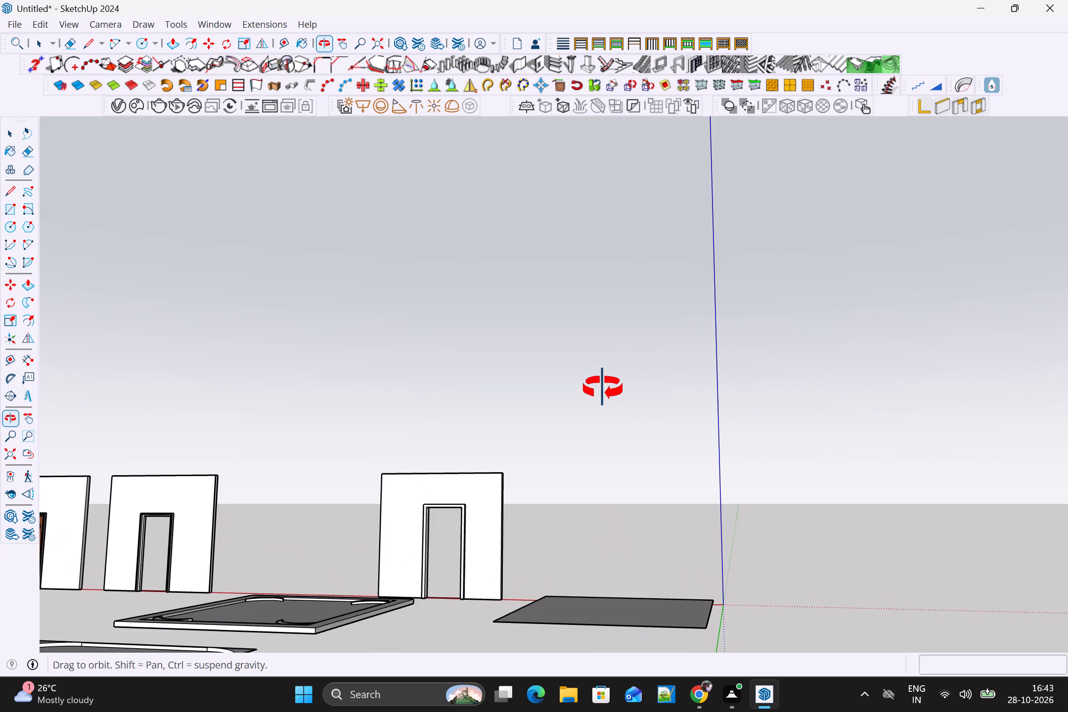
{"action": "middle_click_drag", "start_coordinate": [603, 388], "coordinate": [756, 466]}
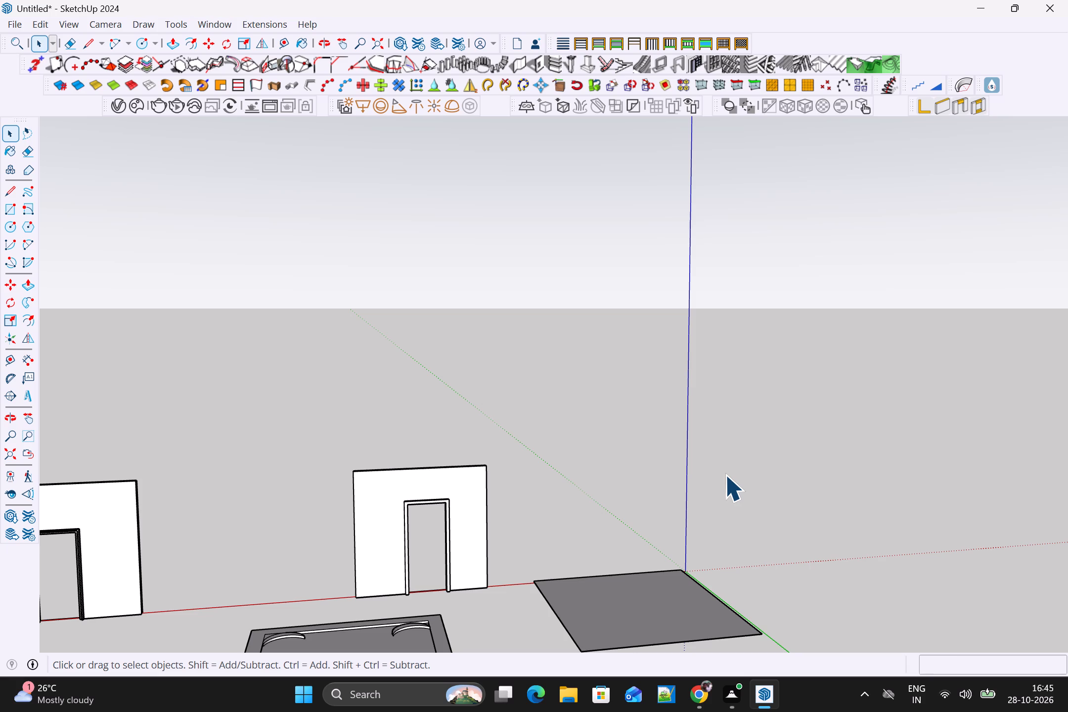
{"action": "scroll", "coordinate": [725, 476], "scroll_direction": "down", "scroll_amount": 1}
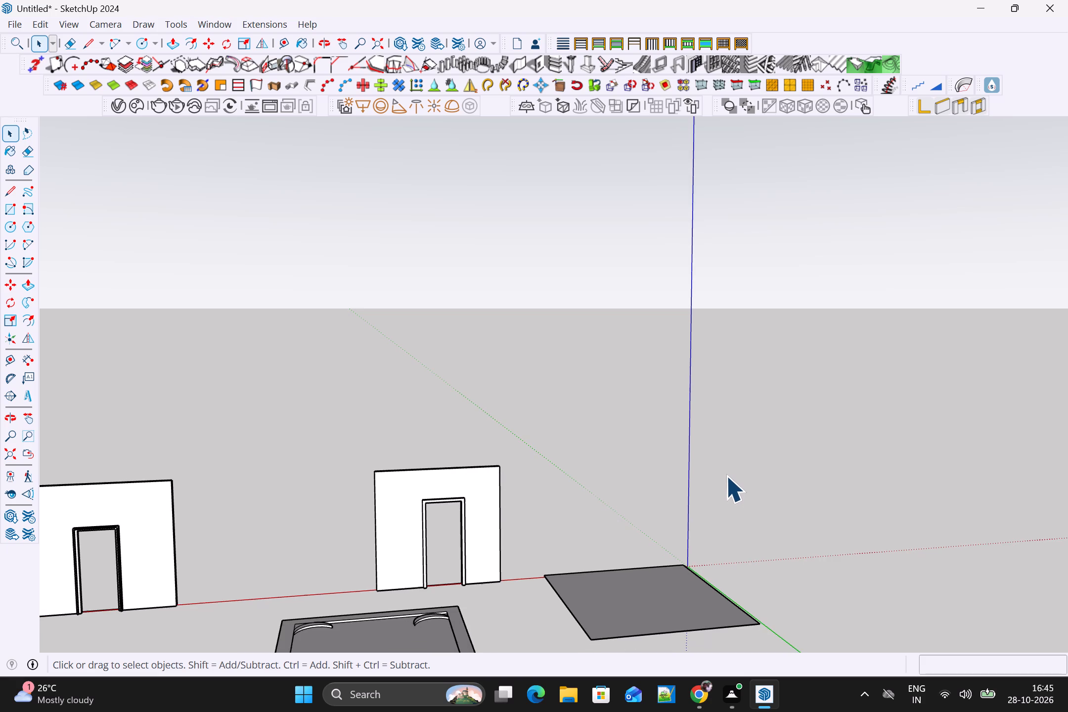
{"action": "middle_click_drag", "start_coordinate": [734, 489], "coordinate": [565, 512]}
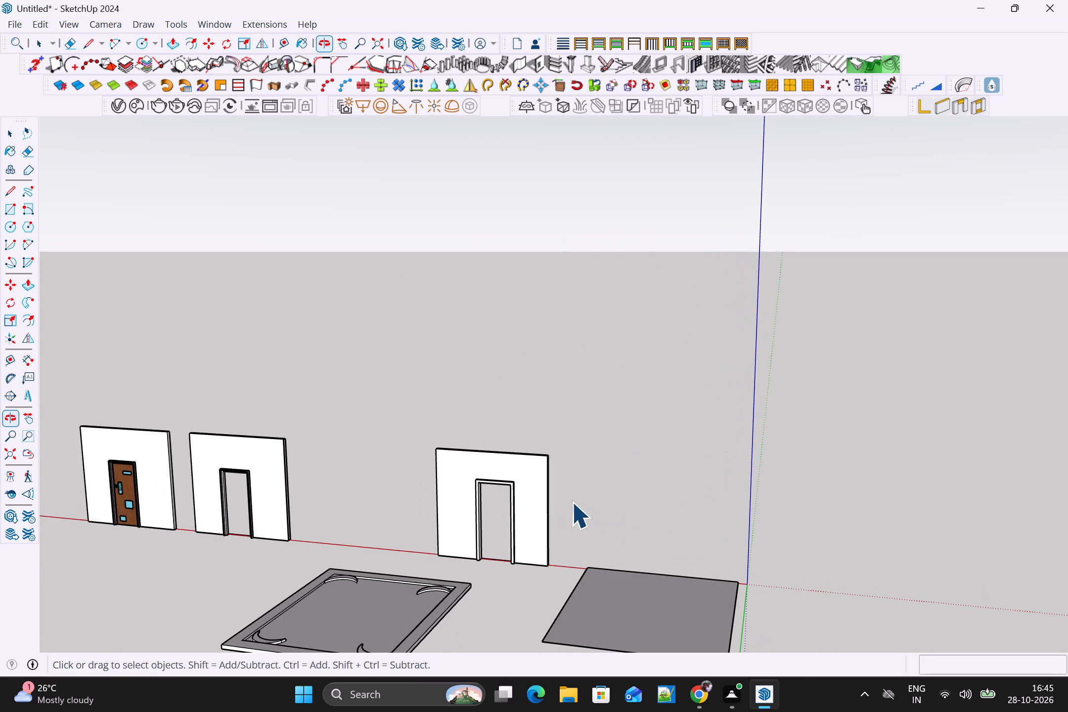
{"action": "scroll", "coordinate": [573, 510], "scroll_direction": "down", "scroll_amount": 4}
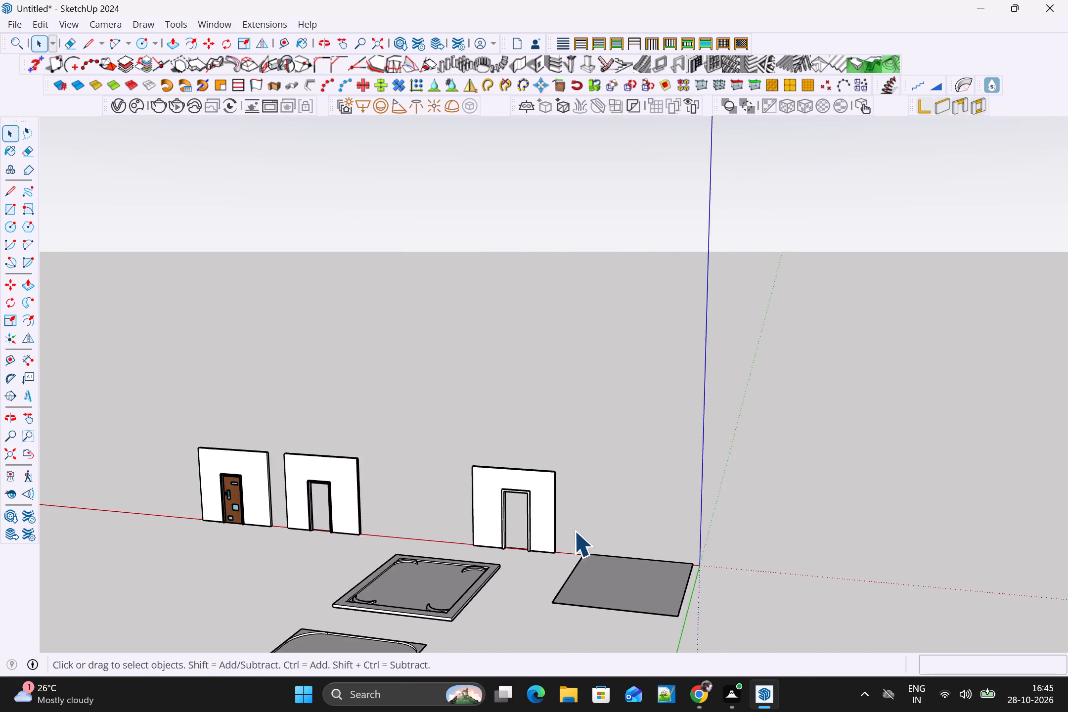
{"action": "scroll", "coordinate": [574, 531], "scroll_direction": "down", "scroll_amount": 1}
{"action": "middle_click_drag", "start_coordinate": [577, 543], "coordinate": [850, 455]}
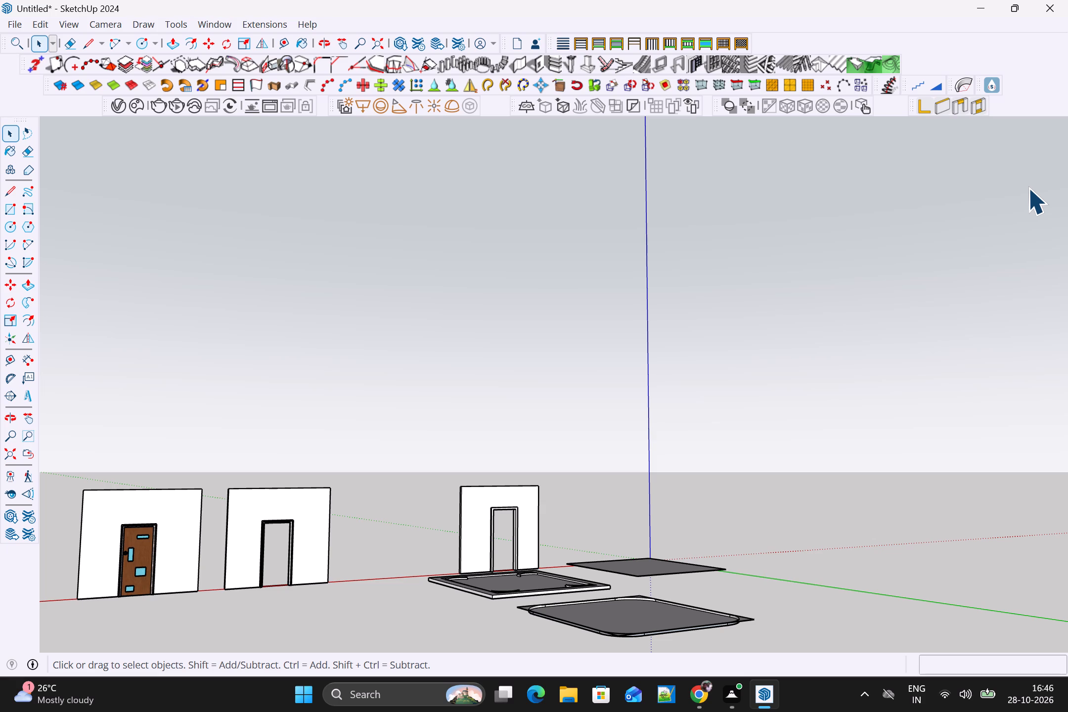
{"action": "scroll", "coordinate": [1028, 191], "scroll_direction": "down", "scroll_amount": 1}
{"action": "middle_click_drag", "start_coordinate": [1067, 188], "coordinate": [1042, 221]}
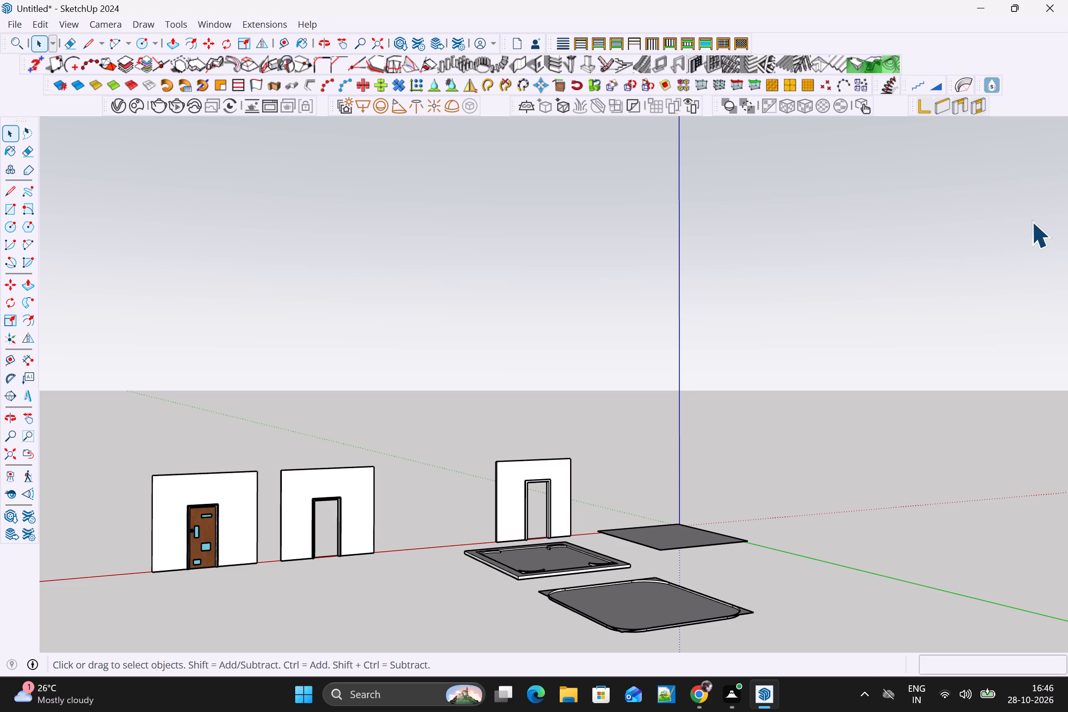
{"action": "scroll", "coordinate": [1030, 223], "scroll_direction": "down", "scroll_amount": 1}
{"action": "scroll", "coordinate": [826, 322], "scroll_direction": "down", "scroll_amount": 3}
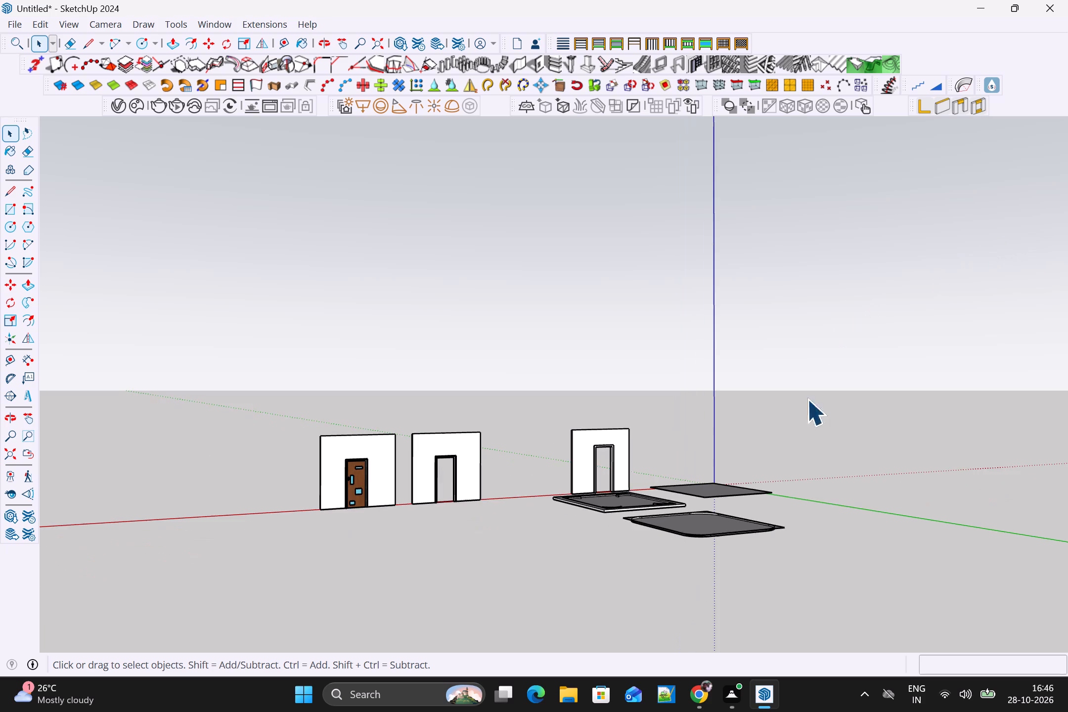
{"action": "middle_click_drag", "start_coordinate": [754, 472], "coordinate": [1067, 584]}
{"action": "scroll", "coordinate": [589, 400], "scroll_direction": "up", "scroll_amount": 5}
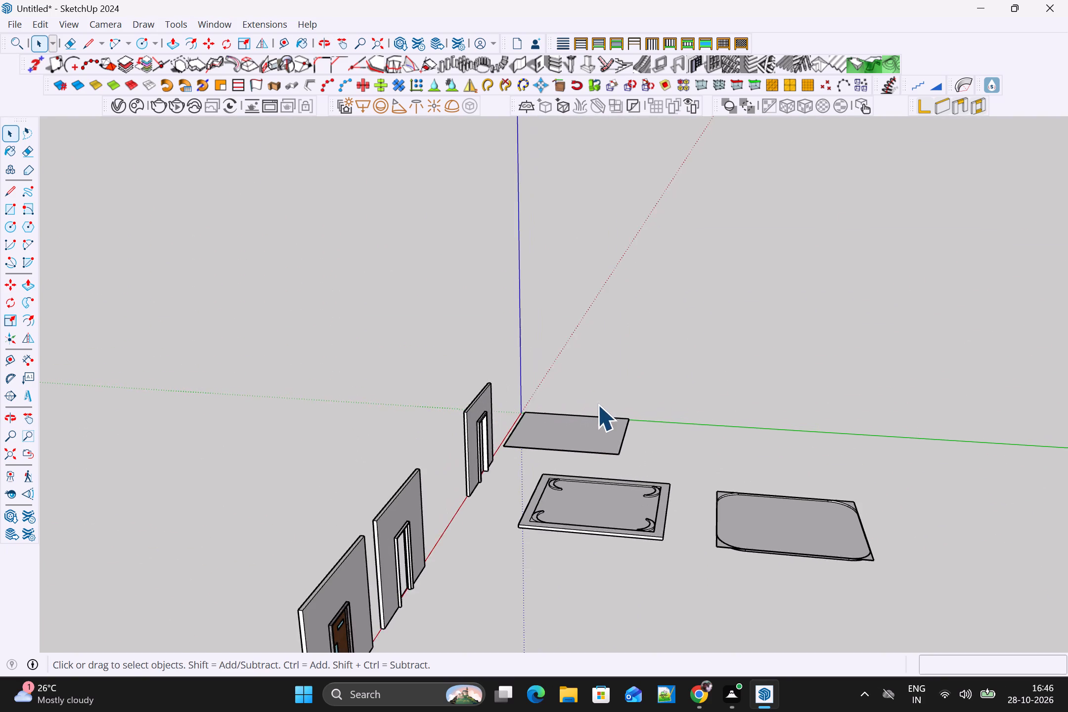
{"action": "scroll", "coordinate": [632, 452], "scroll_direction": "up", "scroll_amount": 5}
{"action": "scroll", "coordinate": [784, 507], "scroll_direction": "down", "scroll_amount": 3}
{"action": "scroll", "coordinate": [698, 490], "scroll_direction": "up", "scroll_amount": 2}
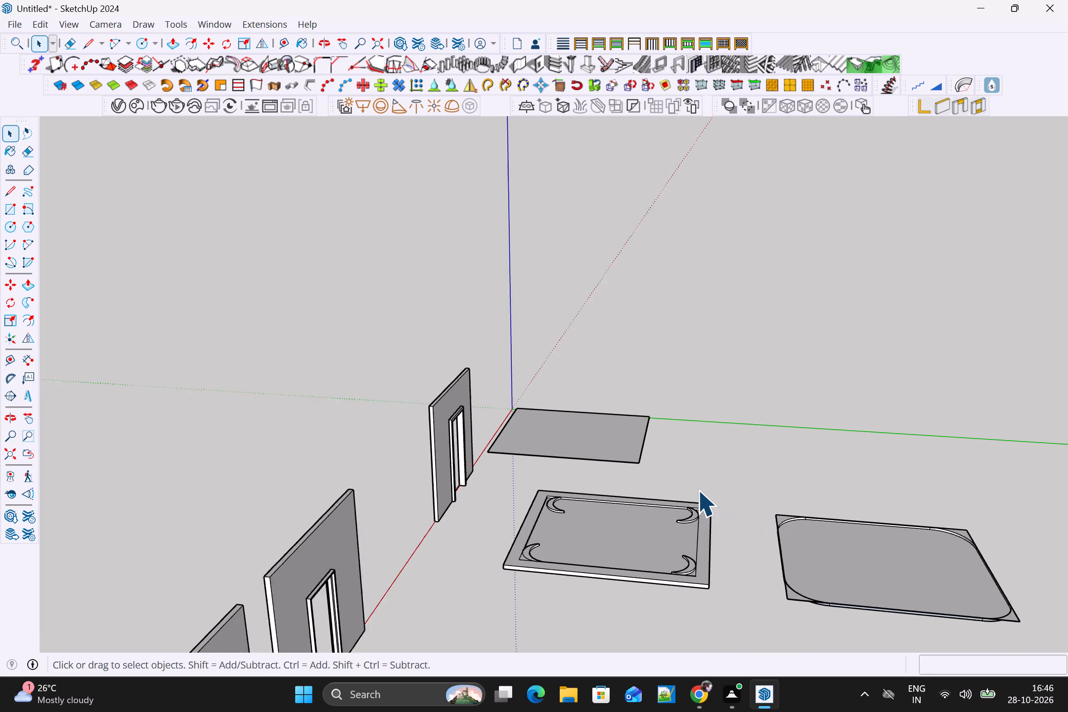
{"action": "scroll", "coordinate": [698, 490], "scroll_direction": "up", "scroll_amount": 1}
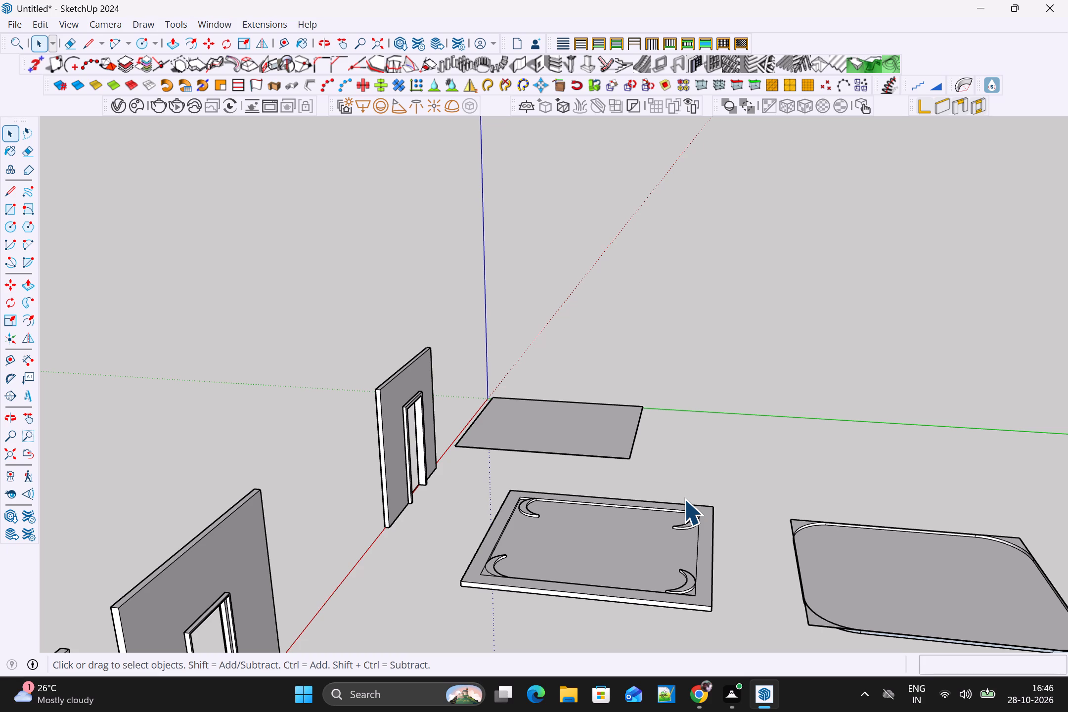
Copy the flat rectangle group near the origin about 7' 7" straight up along the blue axis.
{"action": "middle_click_drag", "start_coordinate": [537, 489], "coordinate": [936, 546]}
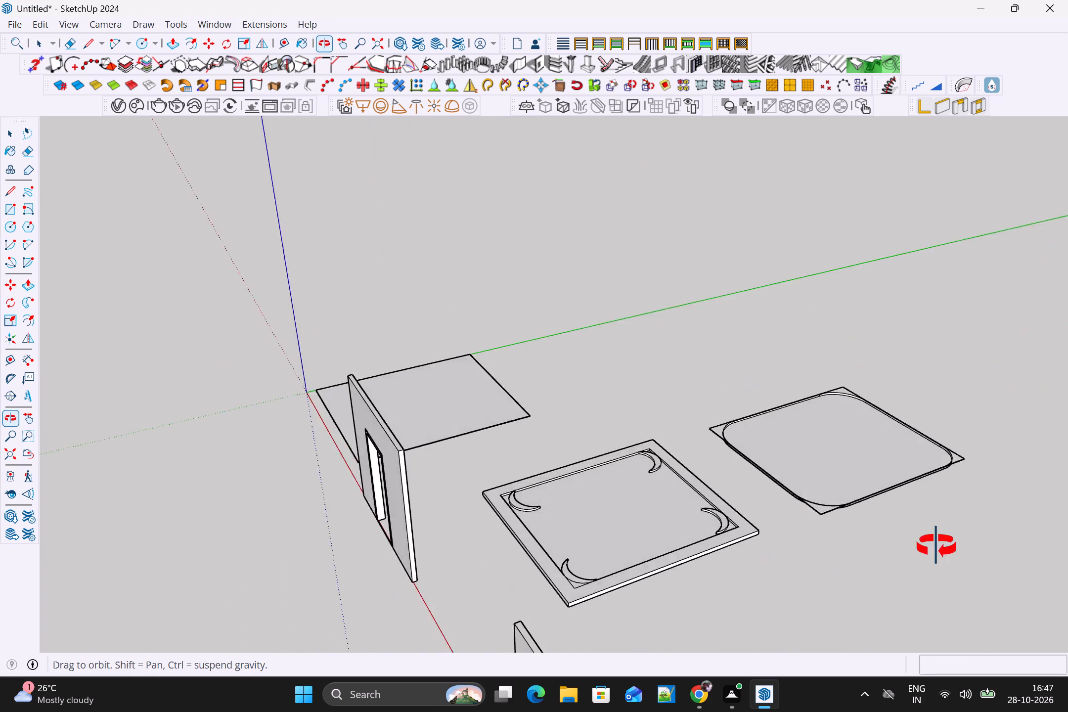
{"action": "middle_click_drag", "start_coordinate": [936, 546], "coordinate": [1058, 522]}
{"action": "scroll", "coordinate": [301, 489], "scroll_direction": "up", "scroll_amount": 3}
{"action": "middle_click_drag", "start_coordinate": [300, 514], "coordinate": [356, 443], "text": "shift"}
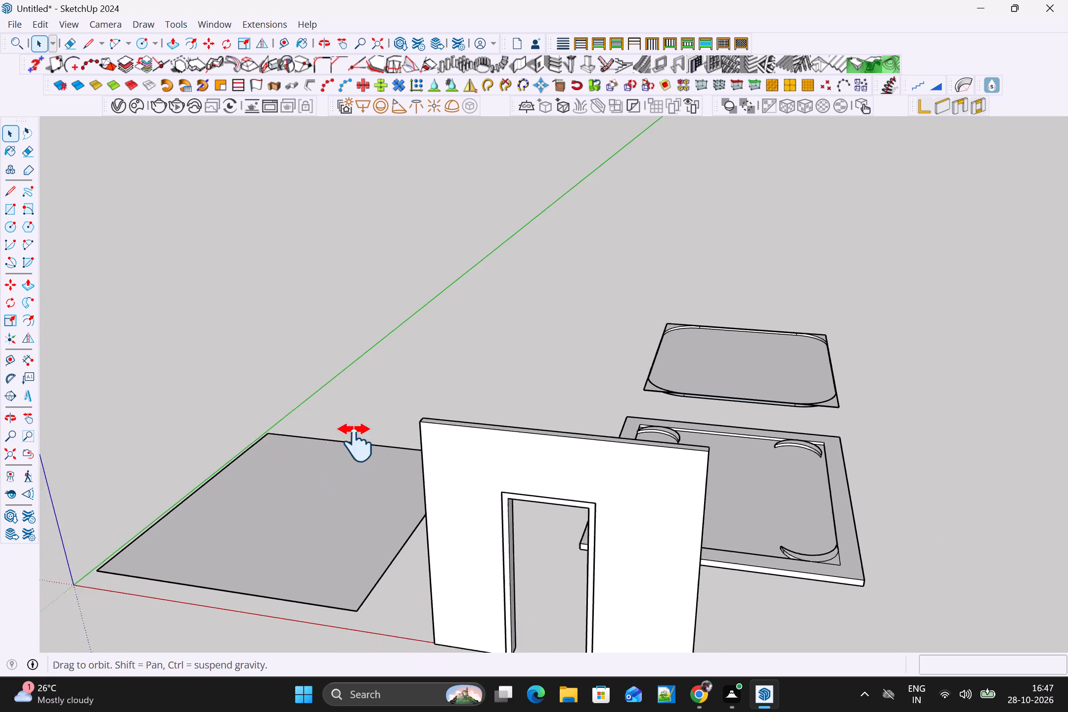
{"action": "middle_click_drag", "start_coordinate": [356, 443], "coordinate": [422, 347], "text": "shift"}
{"action": "left_click", "coordinate": [432, 399]}
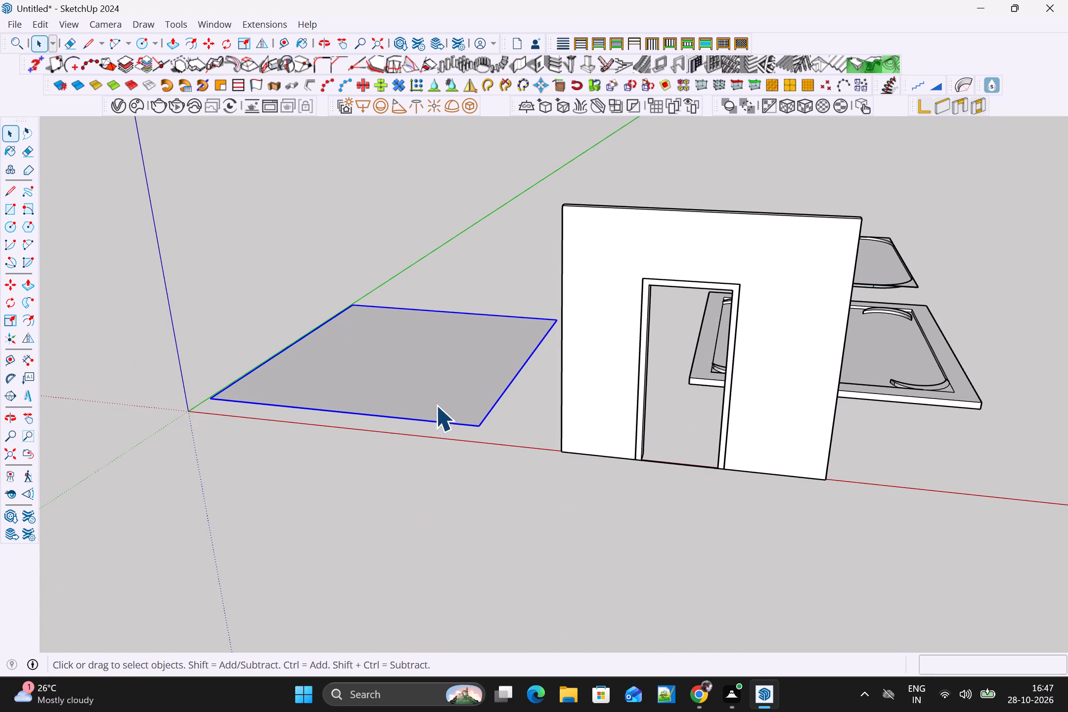
{"action": "scroll", "coordinate": [457, 430], "scroll_direction": "up", "scroll_amount": 5}
{"action": "middle_click_drag", "start_coordinate": [463, 447], "coordinate": [447, 435]}
{"action": "scroll", "coordinate": [450, 415], "scroll_direction": "up", "scroll_amount": 1}
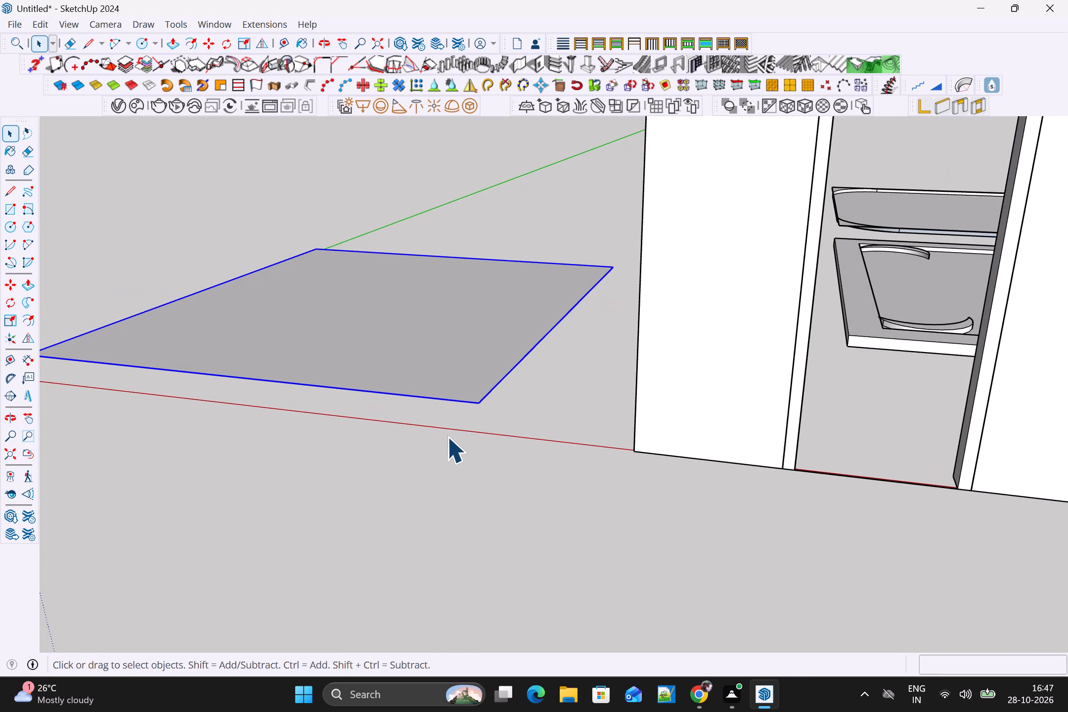
{"action": "key", "text": "m"}
{"action": "left_click", "coordinate": [478, 403]}
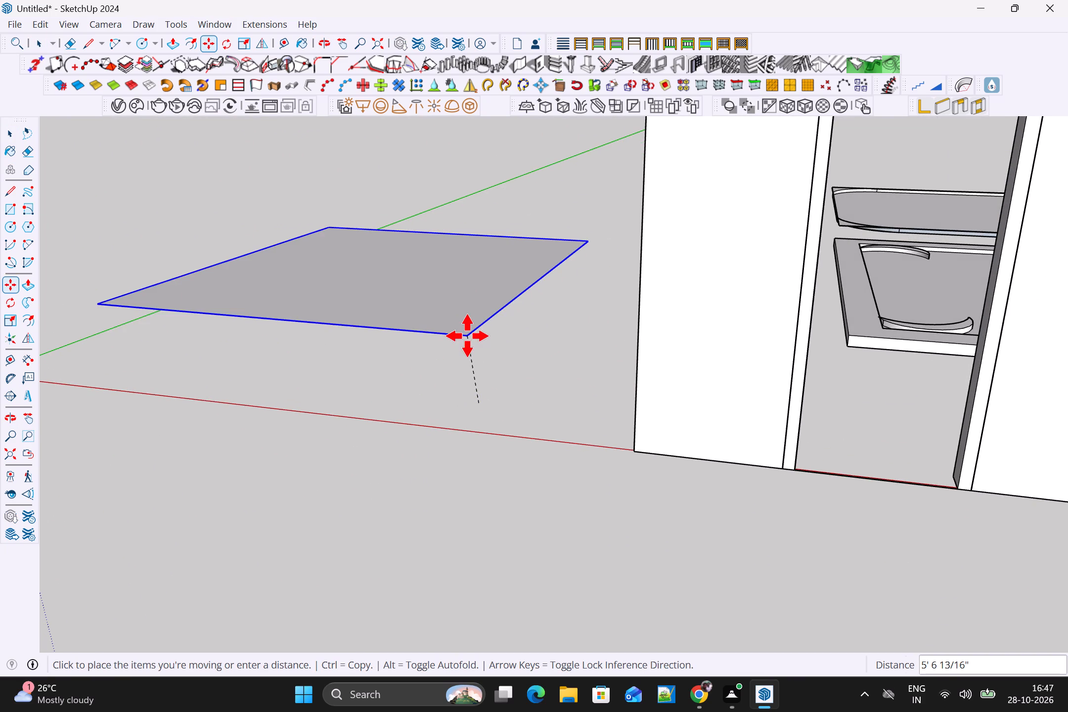
{"action": "scroll", "coordinate": [438, 182], "scroll_direction": "down", "scroll_amount": 7}
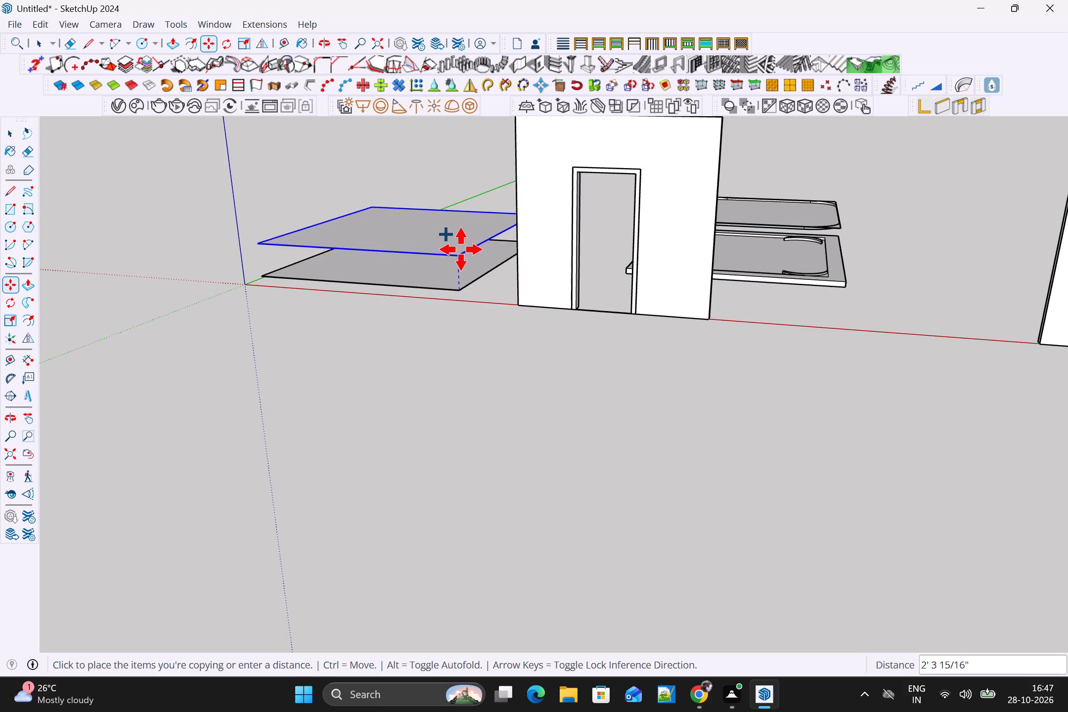
{"action": "key", "text": "Up"}
{"action": "left_click", "coordinate": [446, 160]}
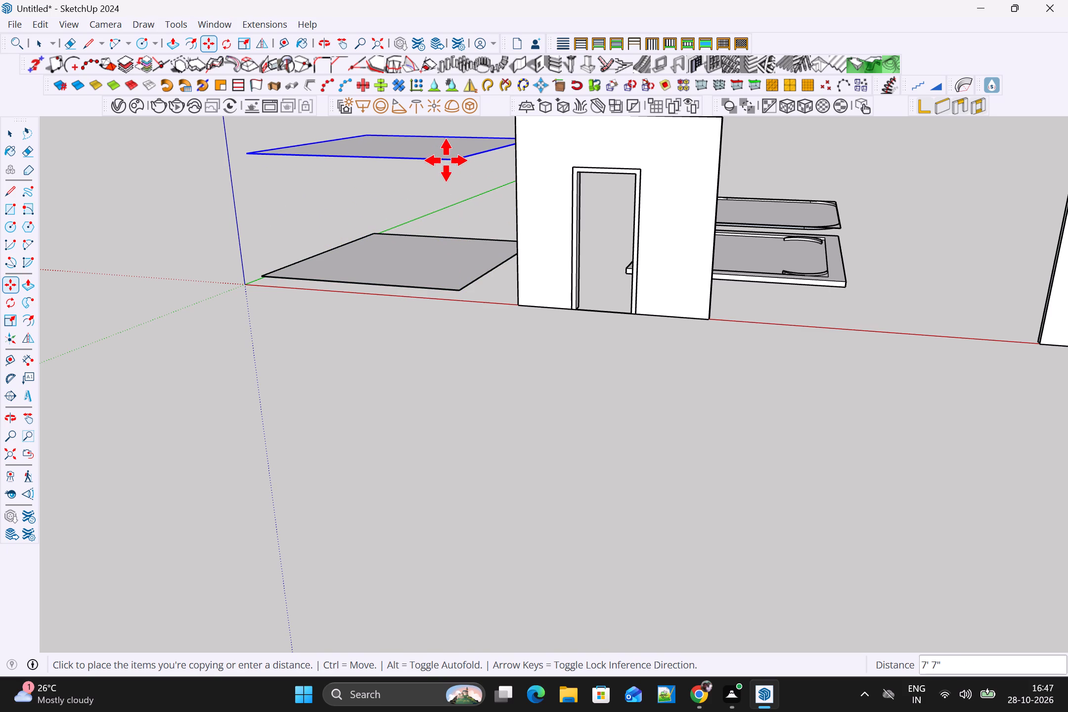
Explode the raised rectangle group into loose geometry so its face can be edited directly.
{"action": "scroll", "coordinate": [454, 171], "scroll_direction": "down", "scroll_amount": 5}
{"action": "middle_click_drag", "start_coordinate": [454, 206], "coordinate": [440, 407]}
{"action": "scroll", "coordinate": [413, 270], "scroll_direction": "up", "scroll_amount": 4}
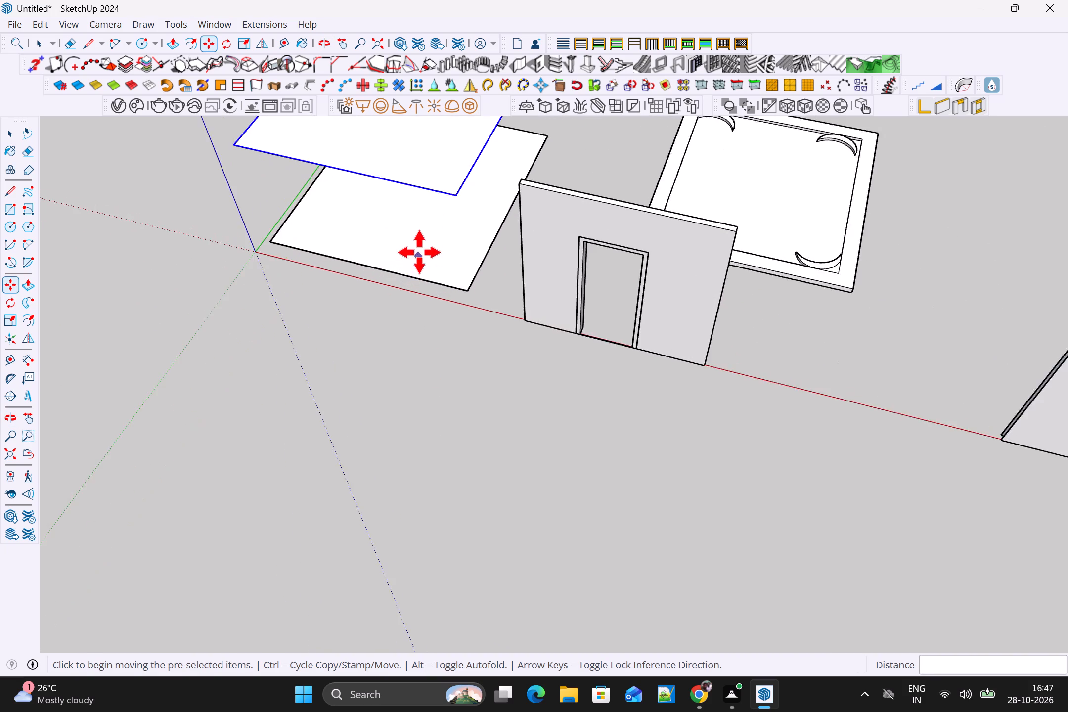
{"action": "scroll", "coordinate": [419, 252], "scroll_direction": "up", "scroll_amount": 3}
{"action": "scroll", "coordinate": [444, 247], "scroll_direction": "down", "scroll_amount": 7}
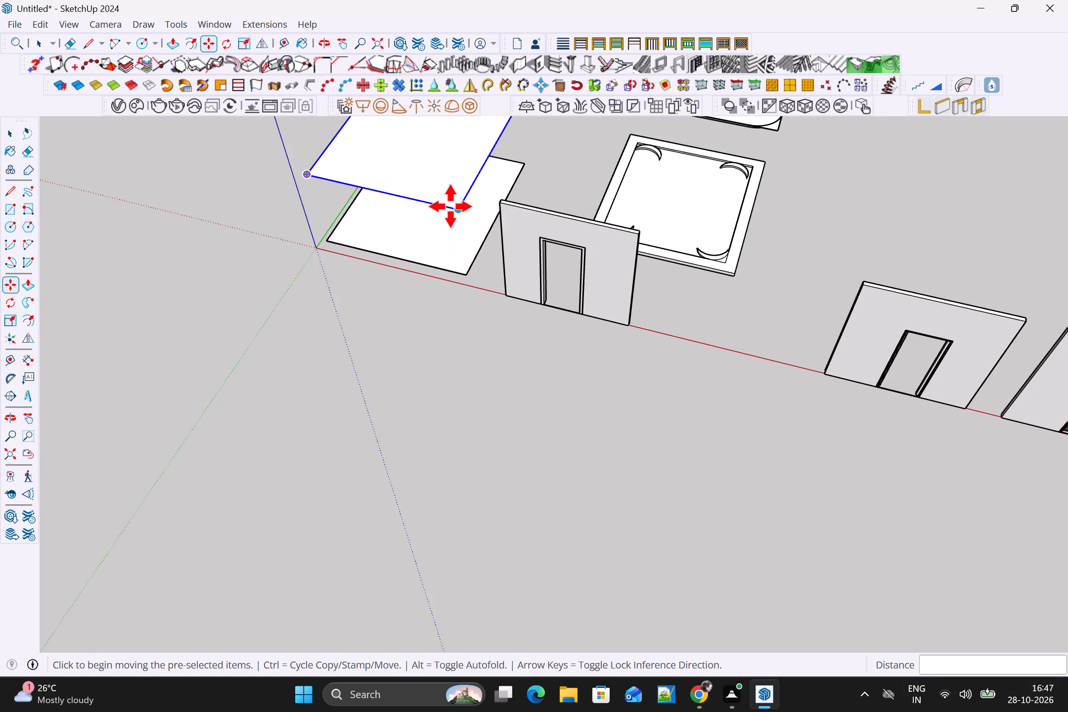
{"action": "key", "text": "p"}
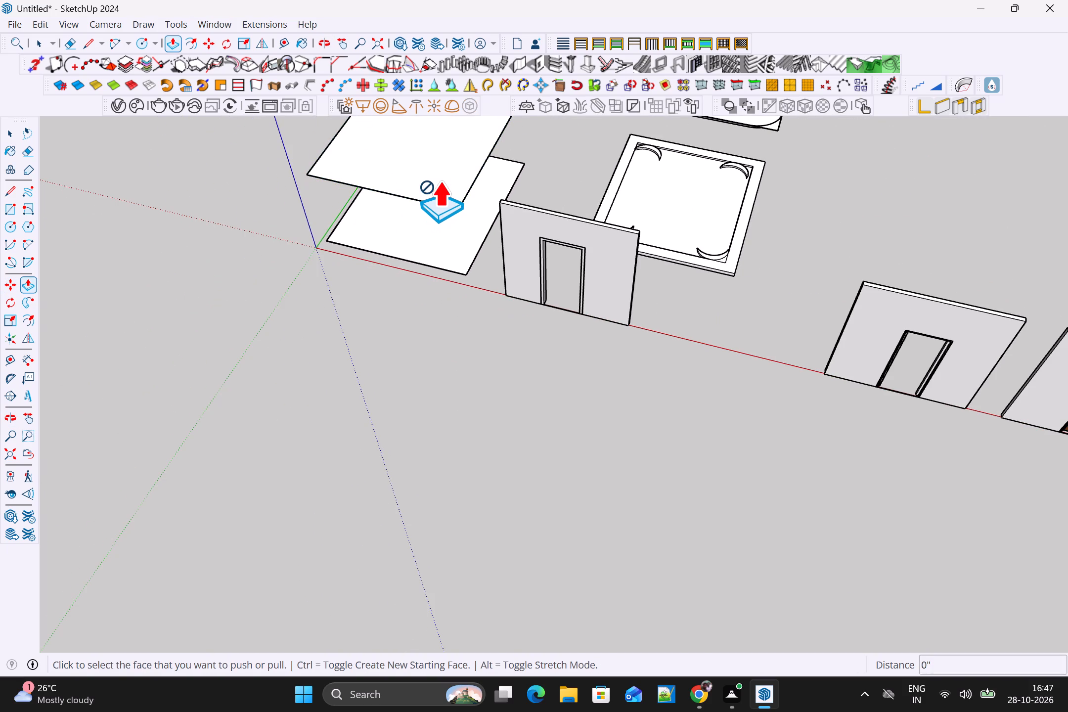
{"action": "key", "text": "grave"}
{"action": "key", "text": "Escape"}
{"action": "key", "text": "space"}
{"action": "left_click", "coordinate": [443, 178]}
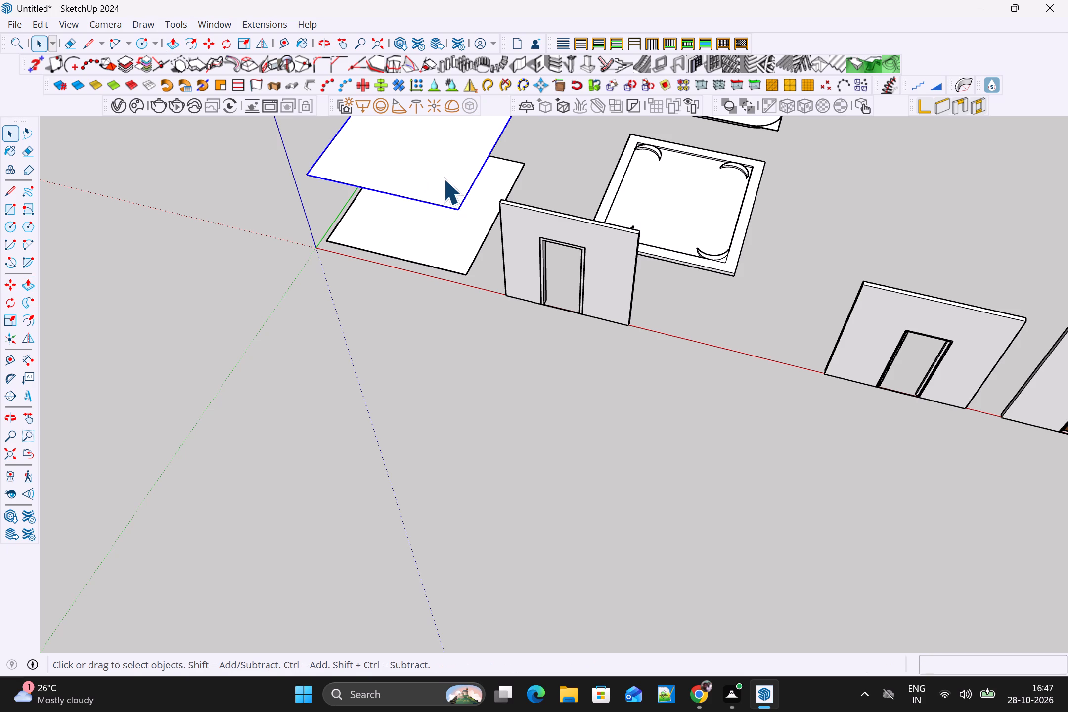
{"action": "right_click", "coordinate": [443, 178]}
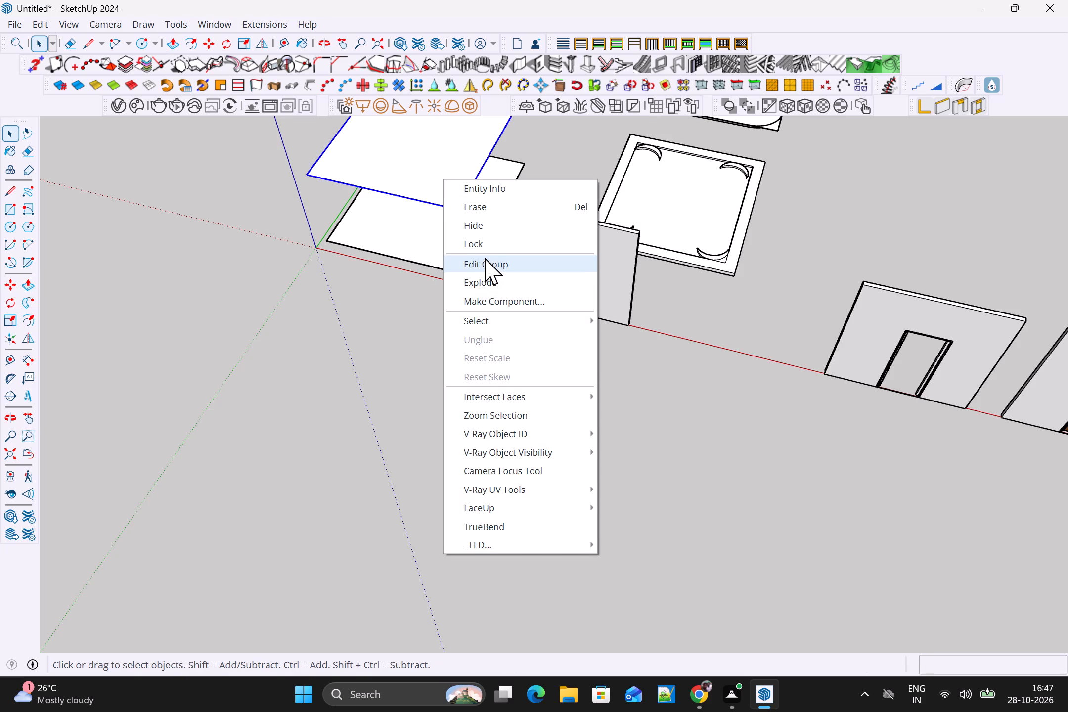
{"action": "left_click", "coordinate": [484, 283]}
Push/pull the raised rectangle's face by 6" to form a slab.
{"action": "key", "text": "p"}
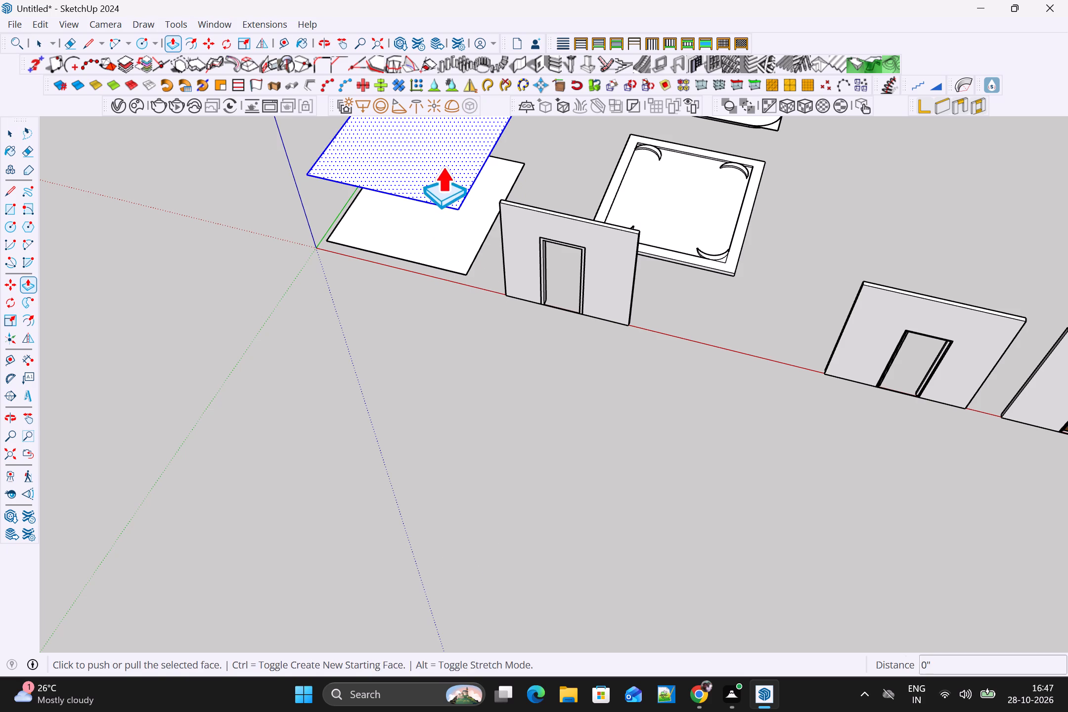
{"action": "left_click", "coordinate": [442, 163]}
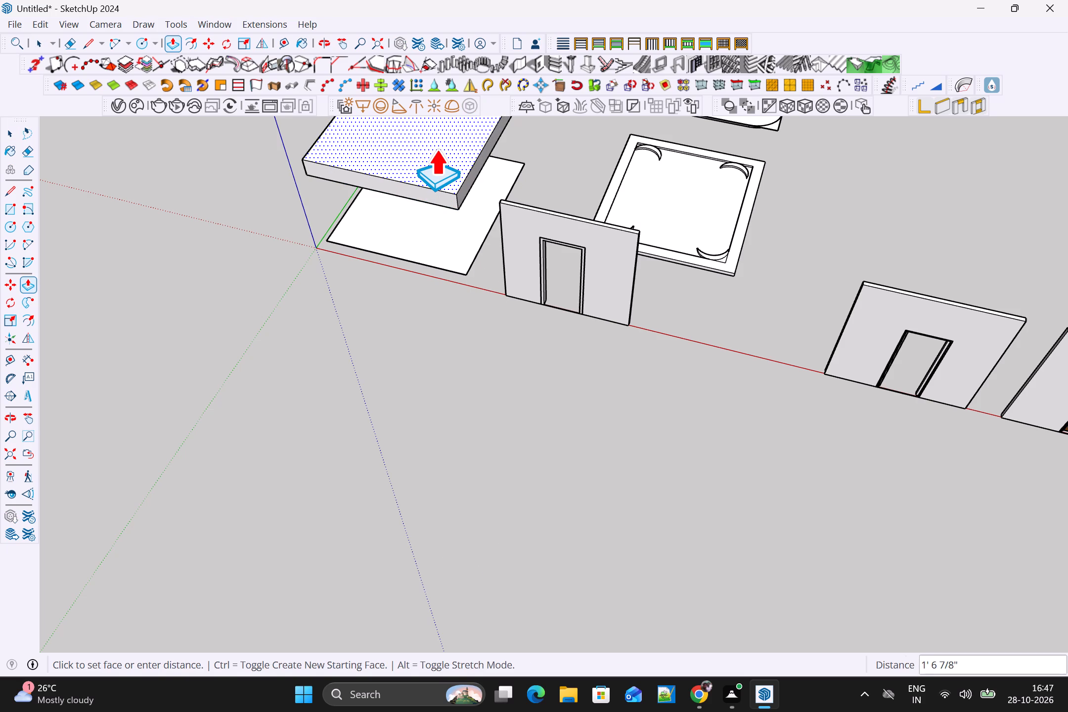
{"action": "type", "text": "6\""}
{"action": "key", "text": "Return"}
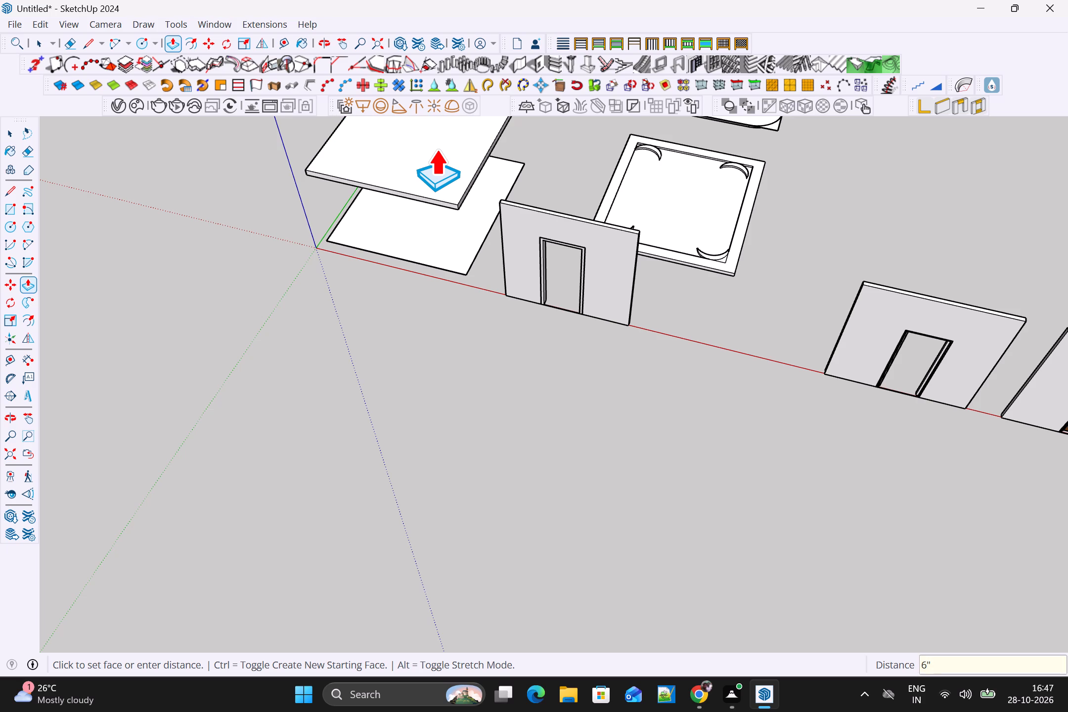
{"action": "key", "text": "space"}
Examine the raised slab and the flat rectangle below it from above and from the side.
{"action": "scroll", "coordinate": [434, 166], "scroll_direction": "down", "scroll_amount": 2}
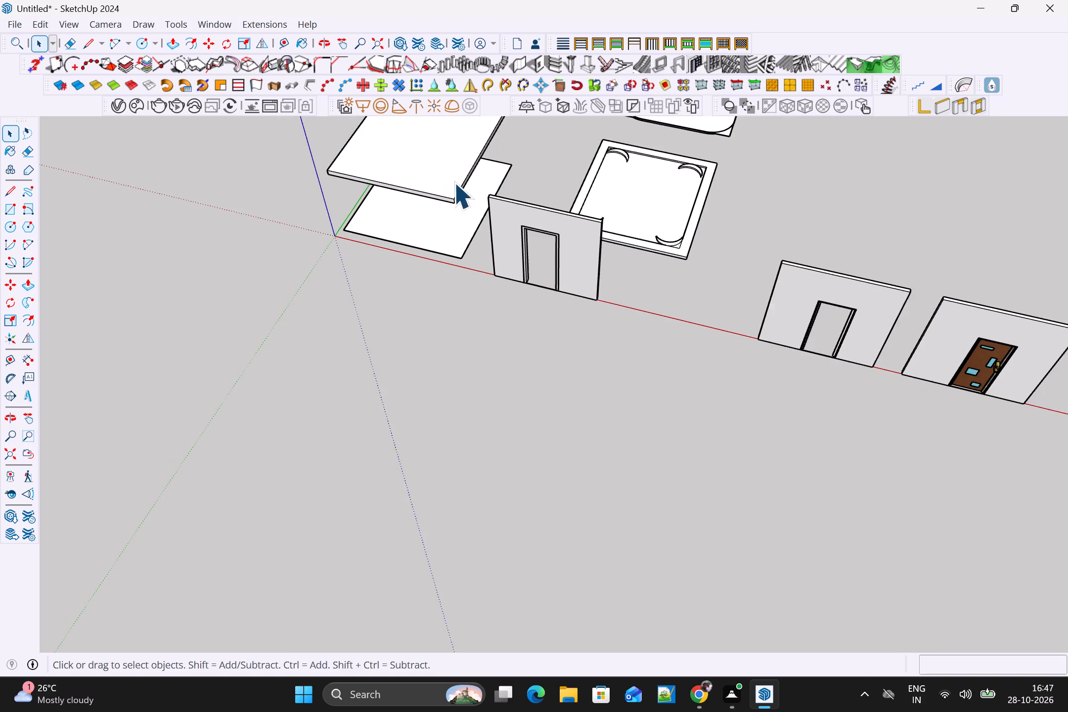
{"action": "middle_click_drag", "start_coordinate": [468, 181], "coordinate": [655, 109]}
{"action": "middle_click_drag", "start_coordinate": [395, 221], "coordinate": [548, 179], "text": "shift"}
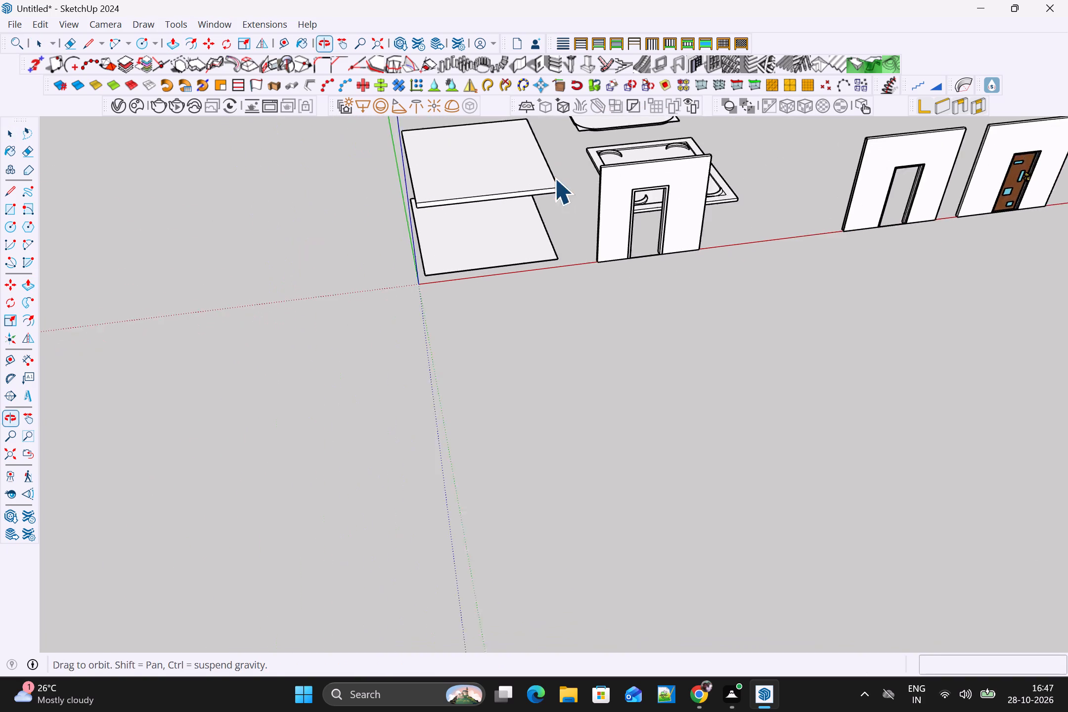
{"action": "scroll", "coordinate": [530, 171], "scroll_direction": "up", "scroll_amount": 3}
{"action": "middle_click_drag", "start_coordinate": [530, 212], "coordinate": [432, 266]}
{"action": "middle_click_drag", "start_coordinate": [488, 229], "coordinate": [464, 307], "text": "shift"}
{"action": "scroll", "coordinate": [474, 265], "scroll_direction": "down", "scroll_amount": 1}
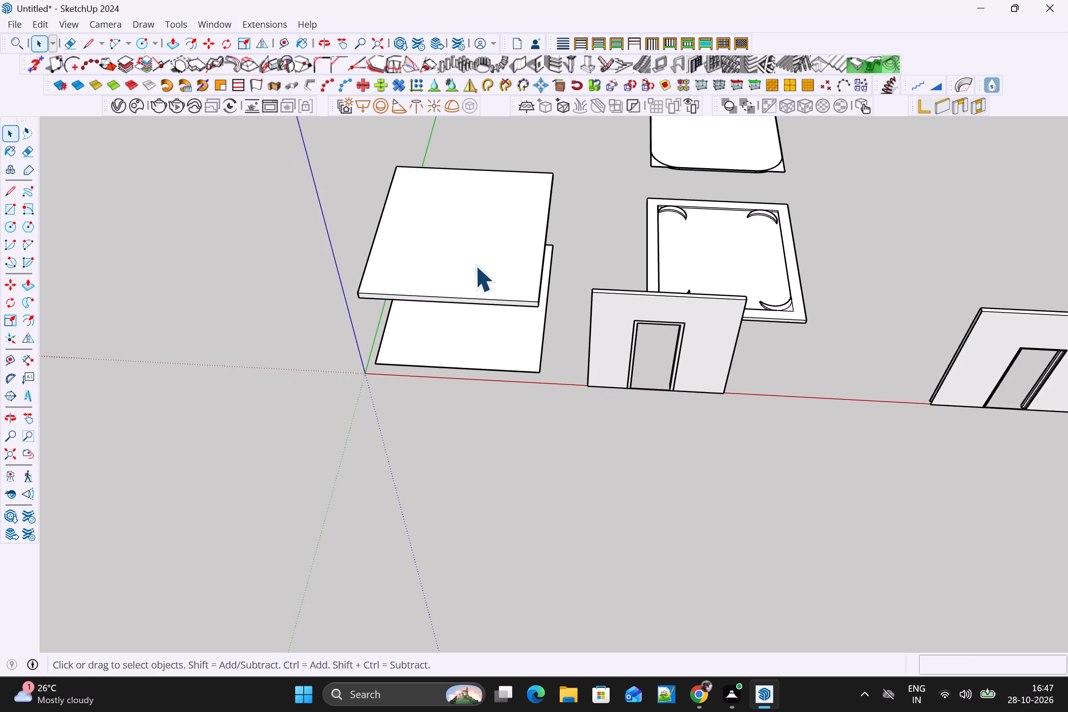
{"action": "middle_click_drag", "start_coordinate": [475, 287], "coordinate": [456, 139]}
{"action": "scroll", "coordinate": [444, 200], "scroll_direction": "up", "scroll_amount": 3}
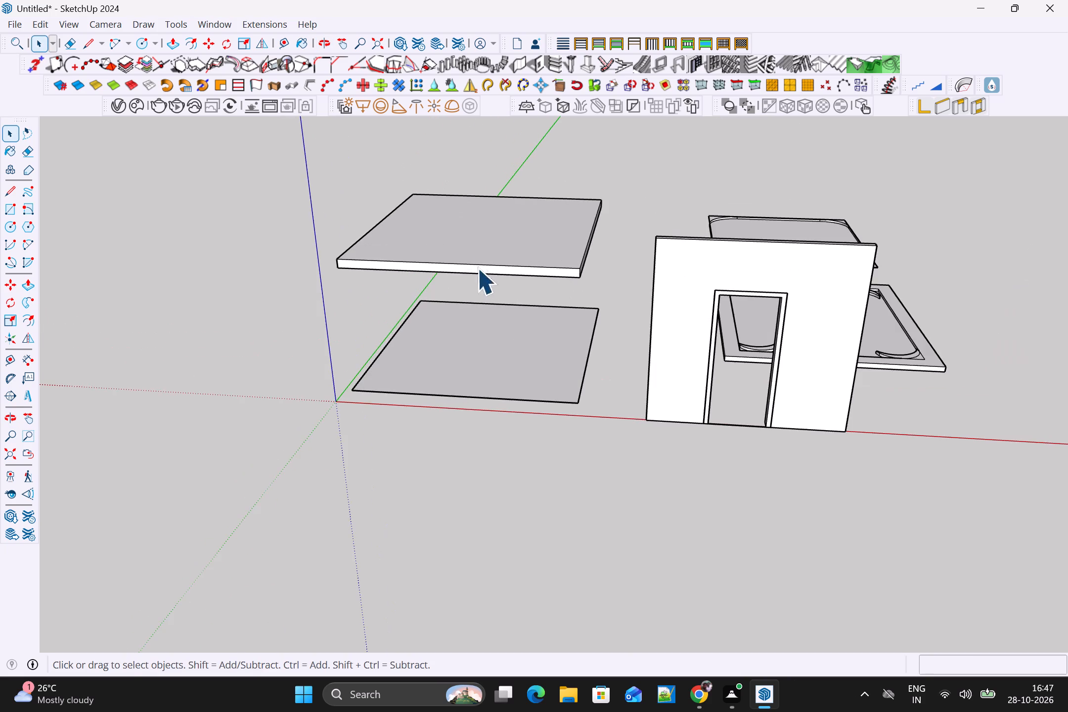
{"action": "middle_click_drag", "start_coordinate": [476, 271], "coordinate": [394, 344]}
Switch from SketchUp to another open window.
{"action": "key", "text": "alt+Tab"}
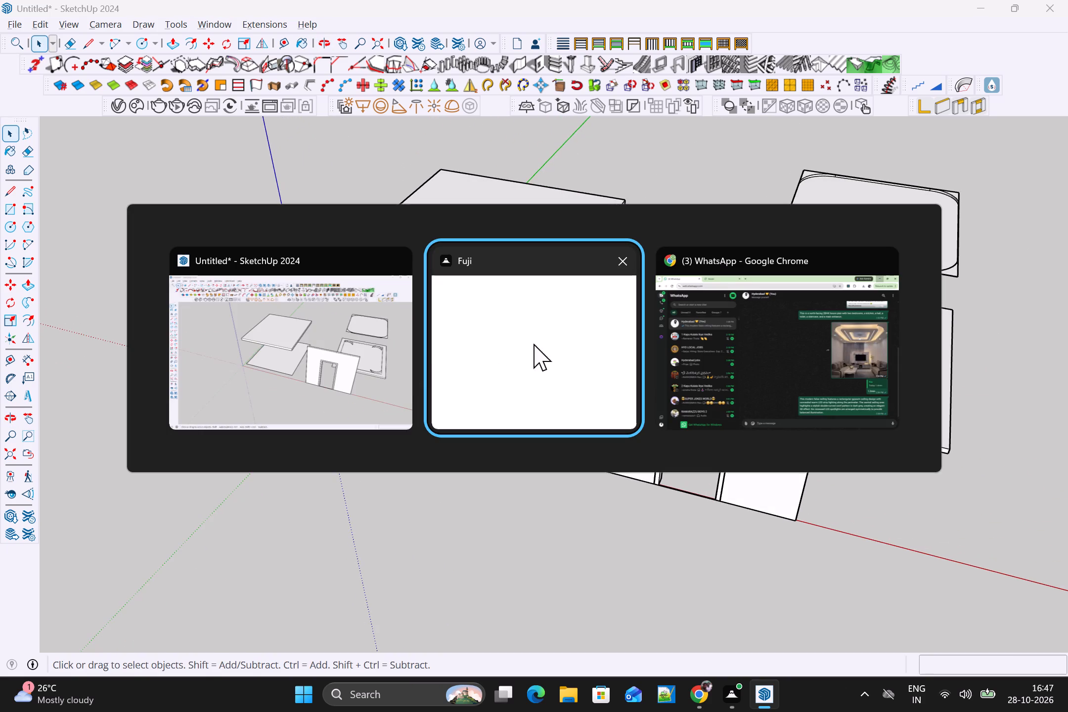
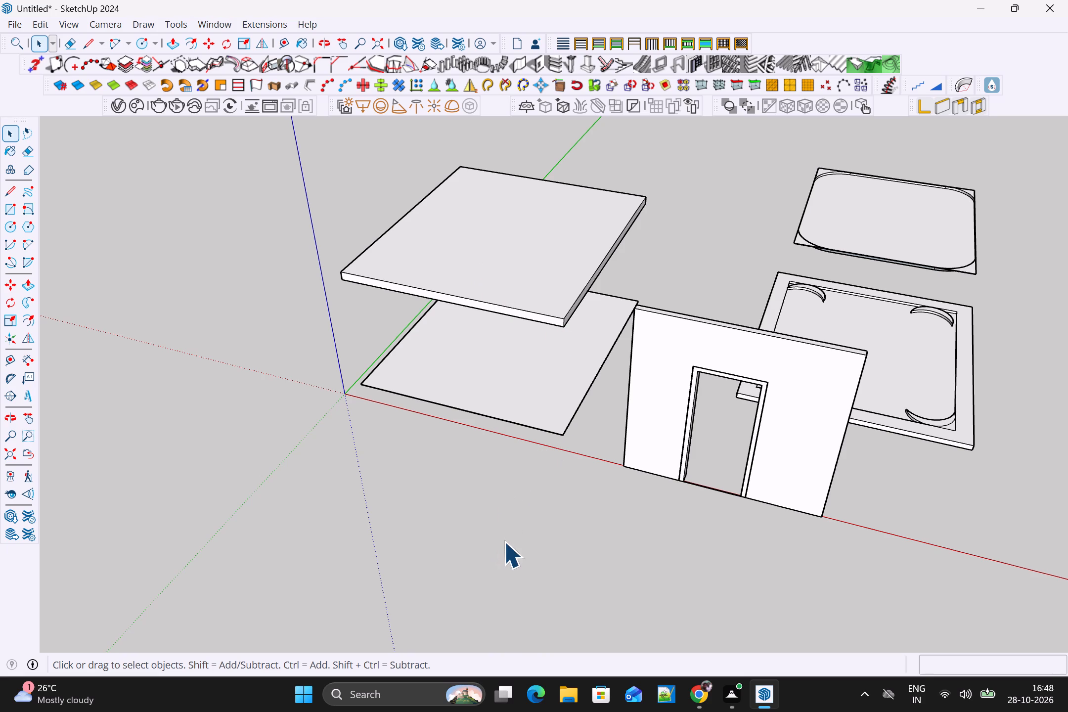
Offset the outline of the raised slab's underside face inward by 1'.
{"action": "scroll", "coordinate": [579, 384], "scroll_direction": "down", "scroll_amount": 2}
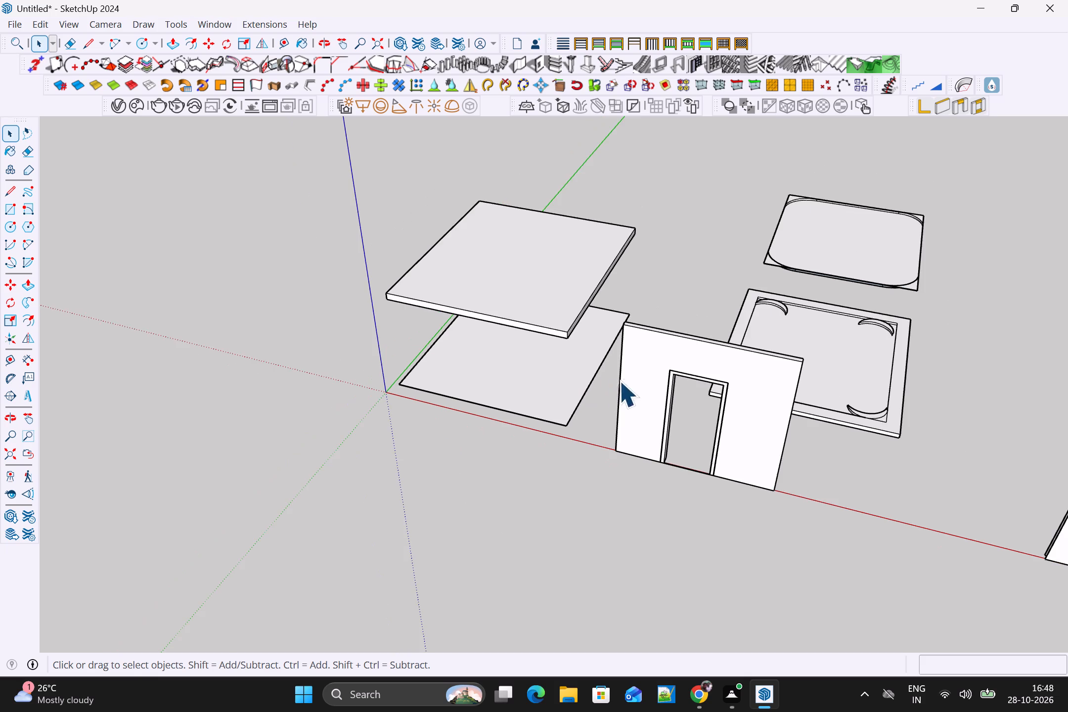
{"action": "middle_click_drag", "start_coordinate": [624, 381], "coordinate": [553, 414]}
{"action": "scroll", "coordinate": [538, 353], "scroll_direction": "up", "scroll_amount": 2}
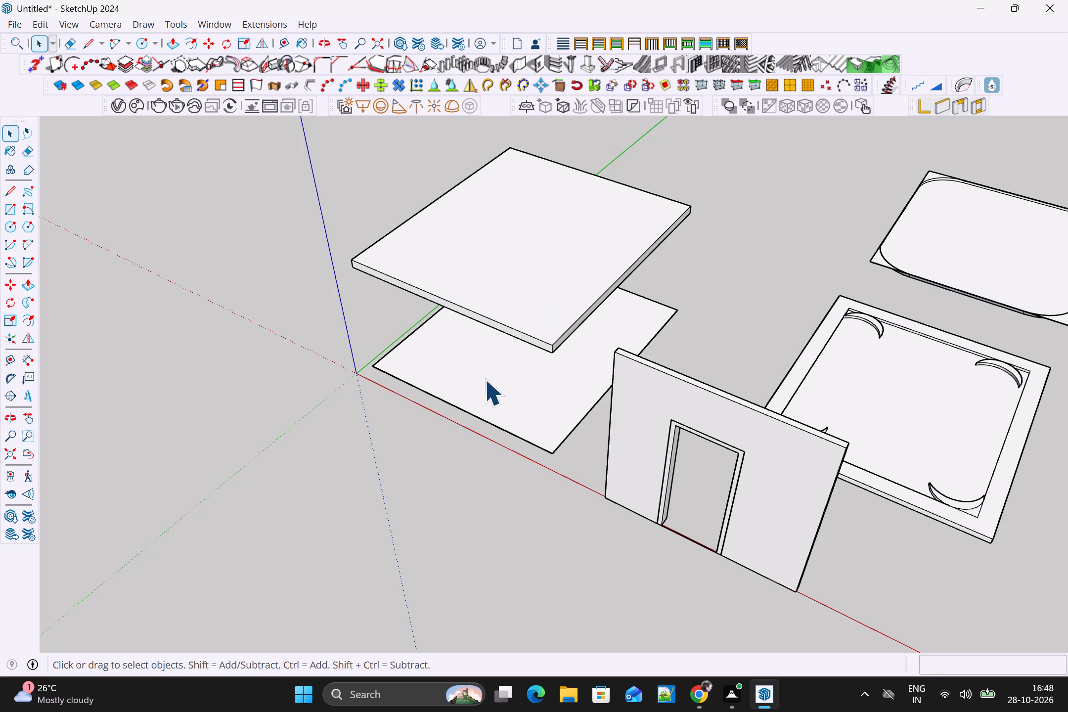
{"action": "middle_click_drag", "start_coordinate": [505, 380], "coordinate": [498, 223]}
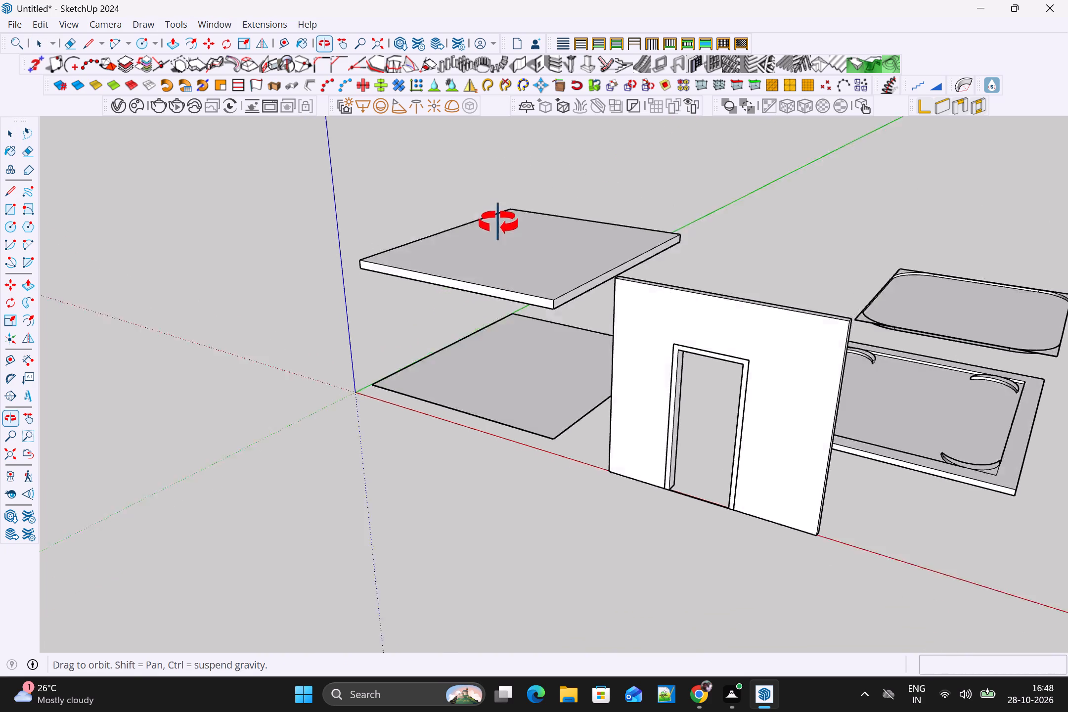
{"action": "middle_click_drag", "start_coordinate": [498, 223], "coordinate": [482, 186]}
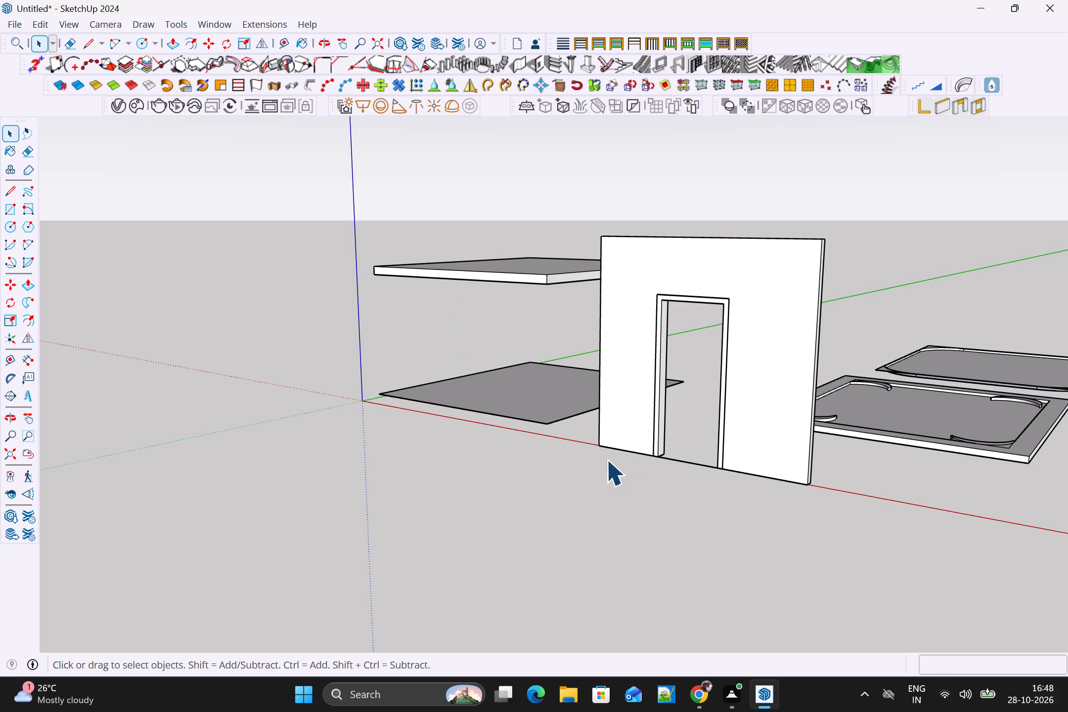
{"action": "middle_click_drag", "start_coordinate": [548, 298], "coordinate": [547, 171]}
{"action": "scroll", "coordinate": [502, 306], "scroll_direction": "up", "scroll_amount": 5}
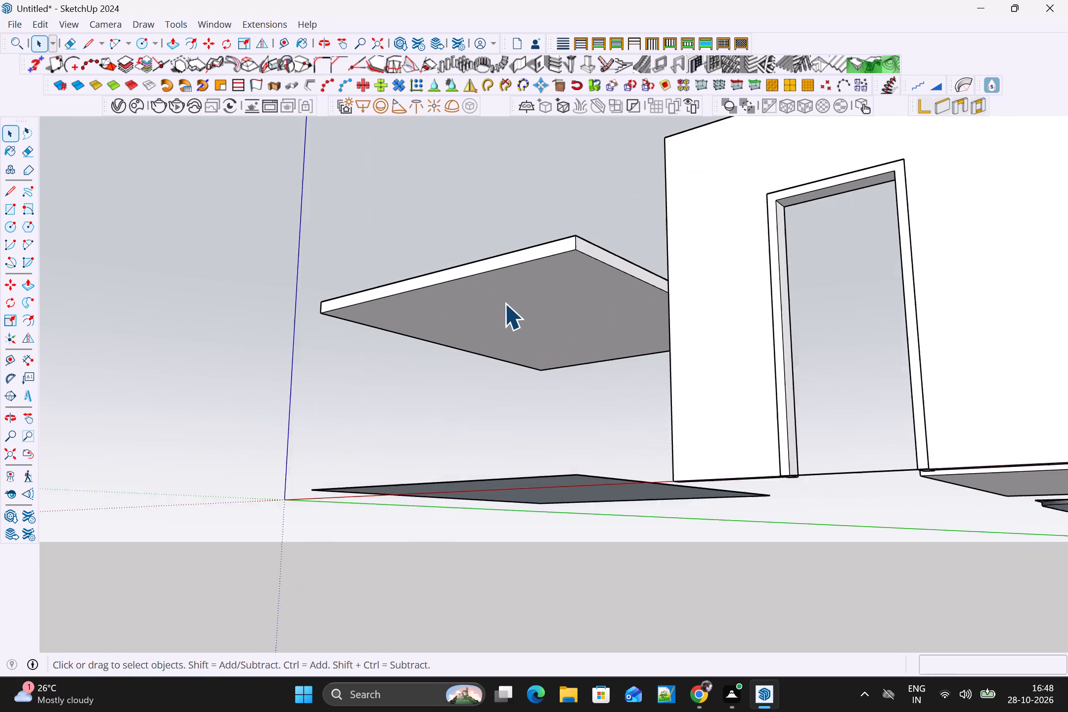
{"action": "scroll", "coordinate": [504, 303], "scroll_direction": "up", "scroll_amount": 2}
{"action": "middle_click_drag", "start_coordinate": [505, 302], "coordinate": [643, 466]}
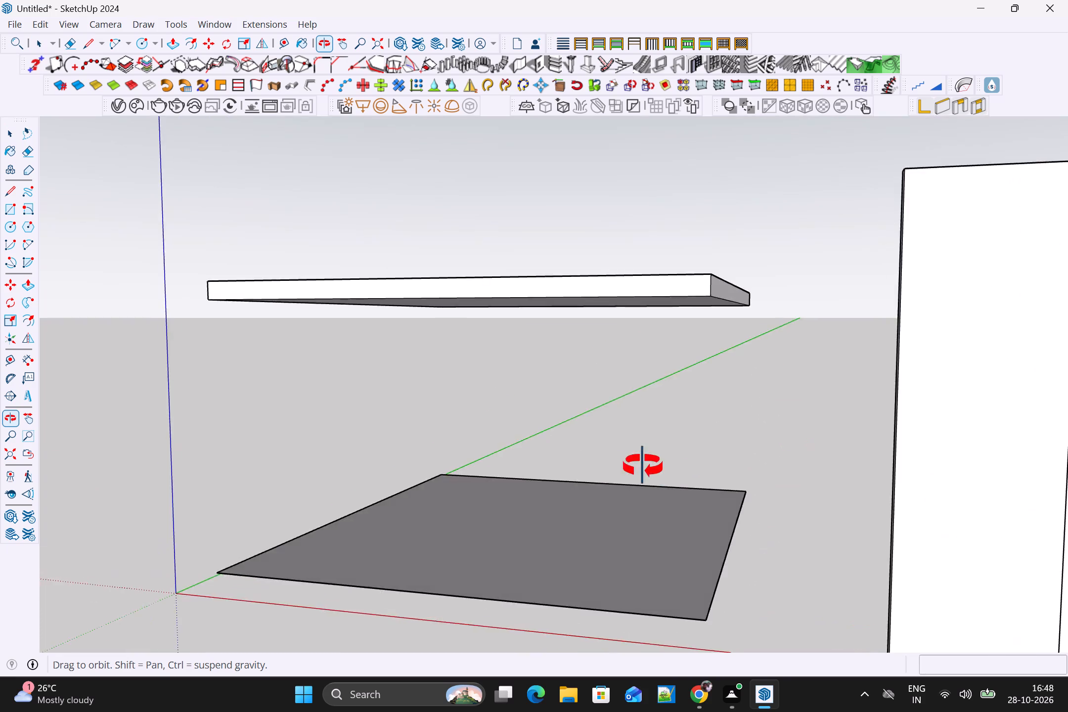
{"action": "middle_click_drag", "start_coordinate": [643, 466], "coordinate": [701, 270]}
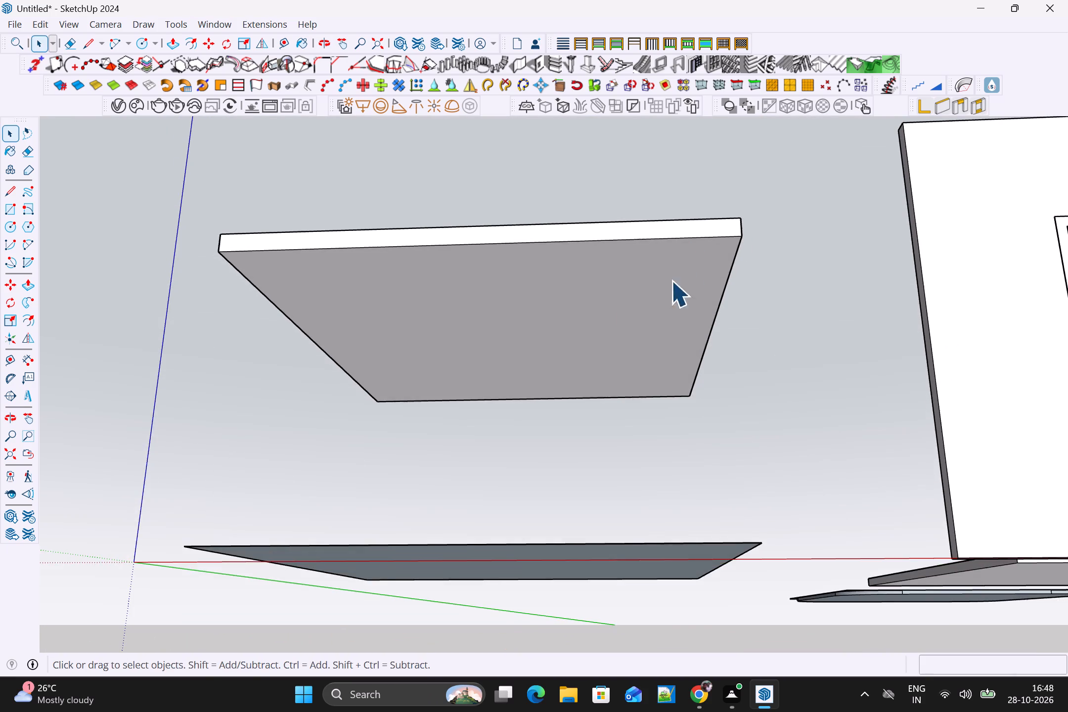
{"action": "scroll", "coordinate": [613, 308], "scroll_direction": "up", "scroll_amount": 1}
{"action": "middle_click_drag", "start_coordinate": [613, 308], "coordinate": [582, 224]}
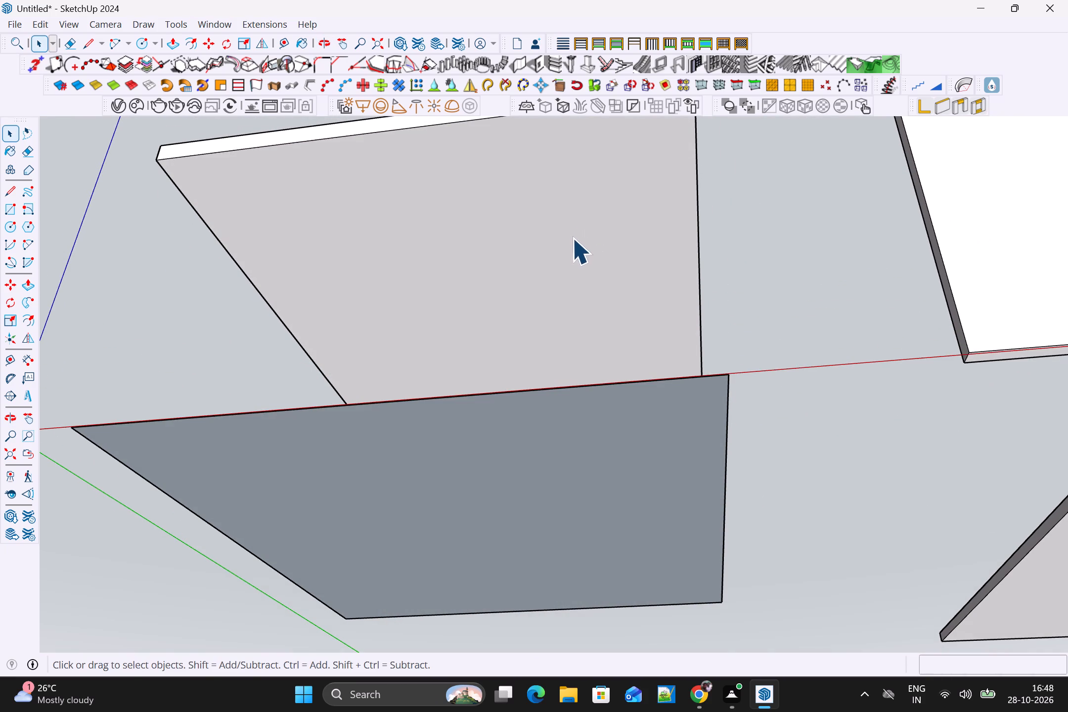
{"action": "key", "text": "f"}
{"action": "left_click", "coordinate": [353, 174]}
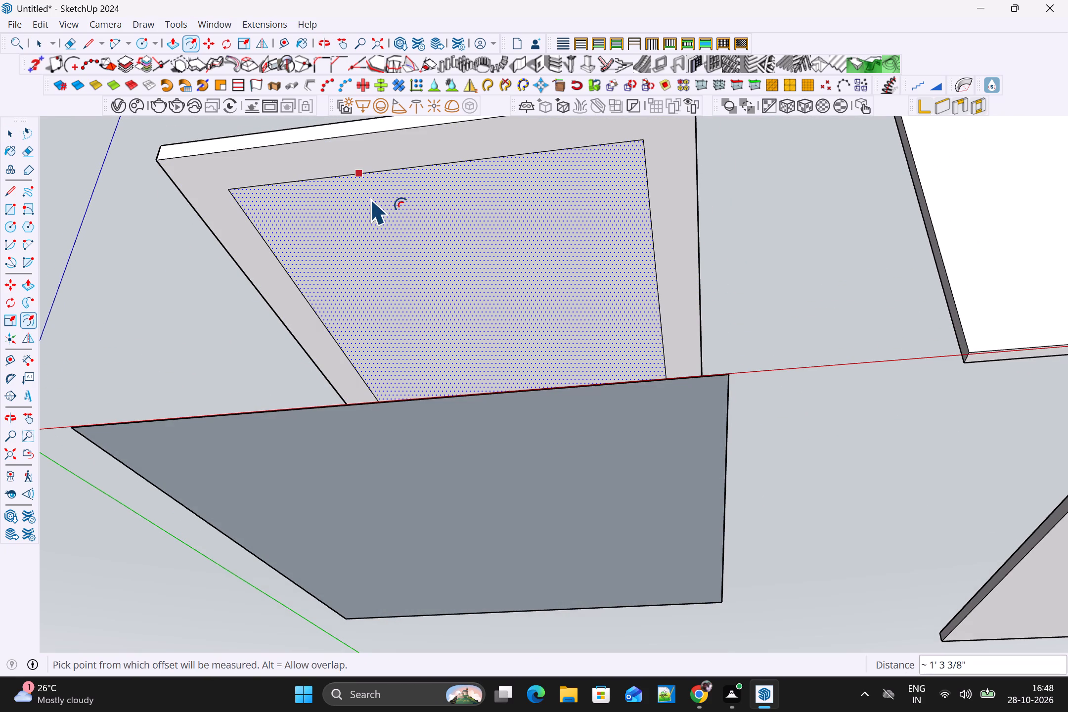
{"action": "key", "text": "ctrl+z"}
{"action": "left_click_drag", "start_coordinate": [363, 157], "coordinate": [364, 164]}
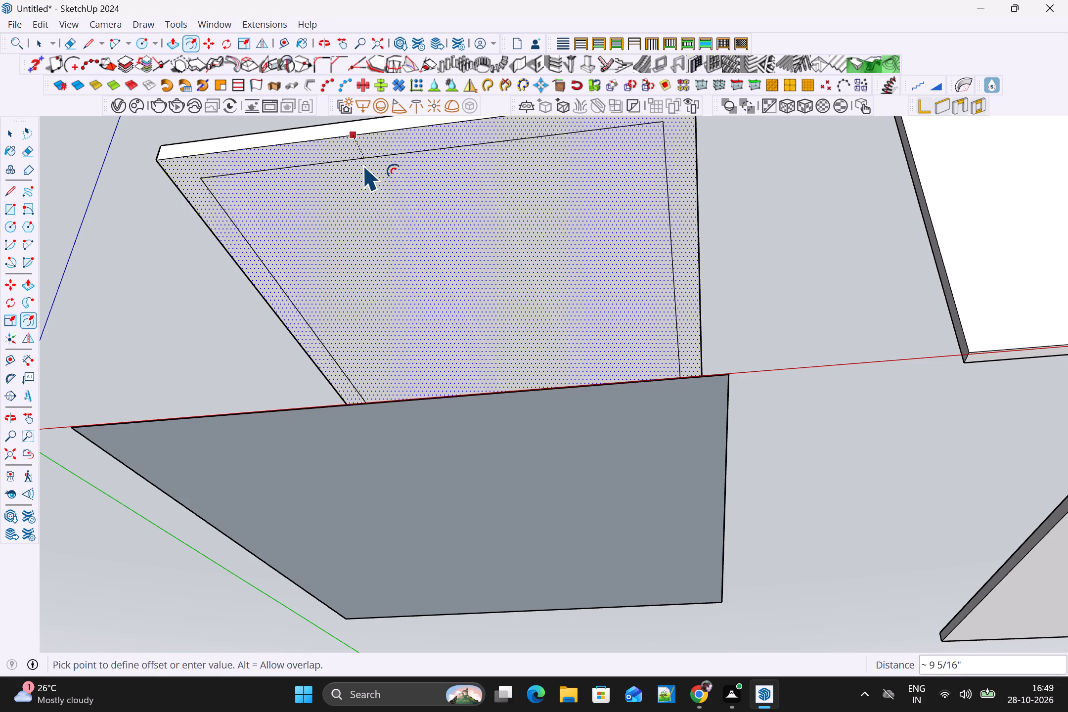
{"action": "left_click_drag", "start_coordinate": [364, 164], "coordinate": [366, 167]}
{"action": "type", "text": "1'"}
{"action": "key", "text": "Return"}
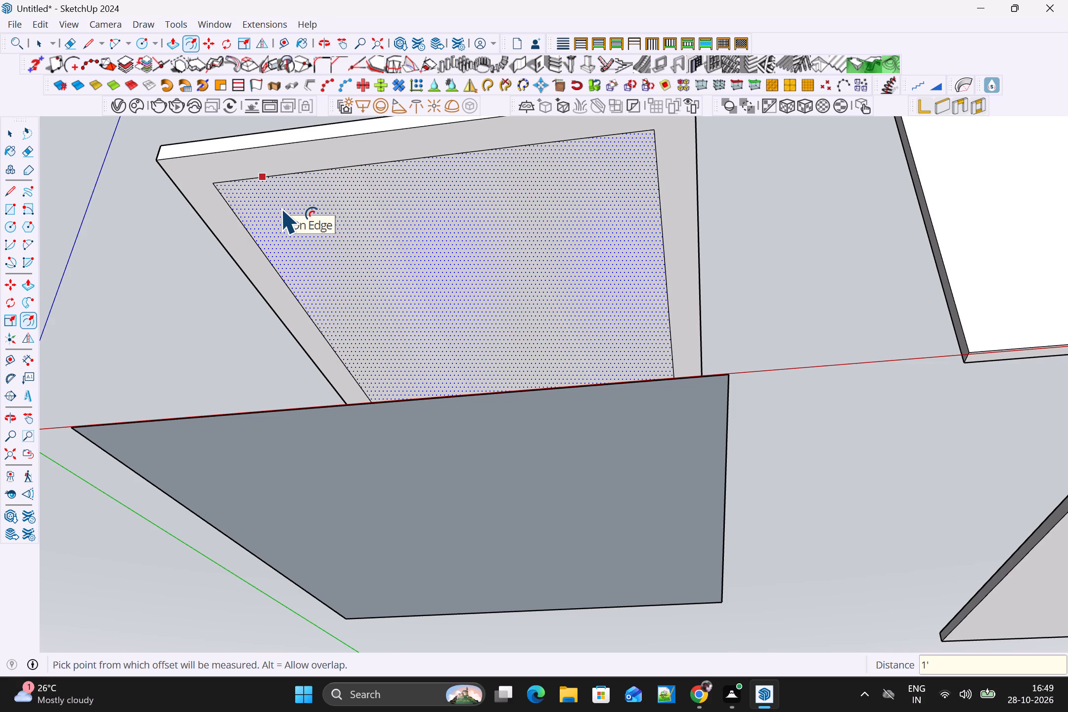
Draw 2-point arcs across the inset rectangle's two corners on the red-axis side, the one nearest the origin first.
{"action": "key", "text": "a"}
{"action": "left_click", "coordinate": [265, 252]}
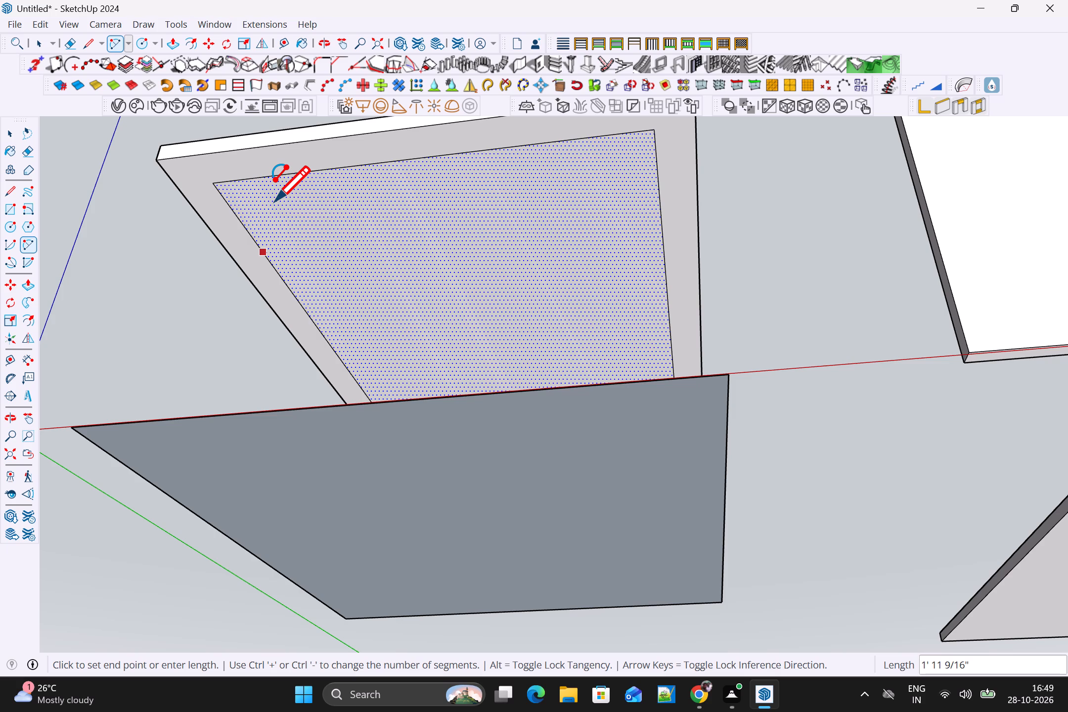
{"action": "scroll", "coordinate": [264, 250], "scroll_direction": "up", "scroll_amount": 4}
{"action": "left_click", "coordinate": [267, 253]}
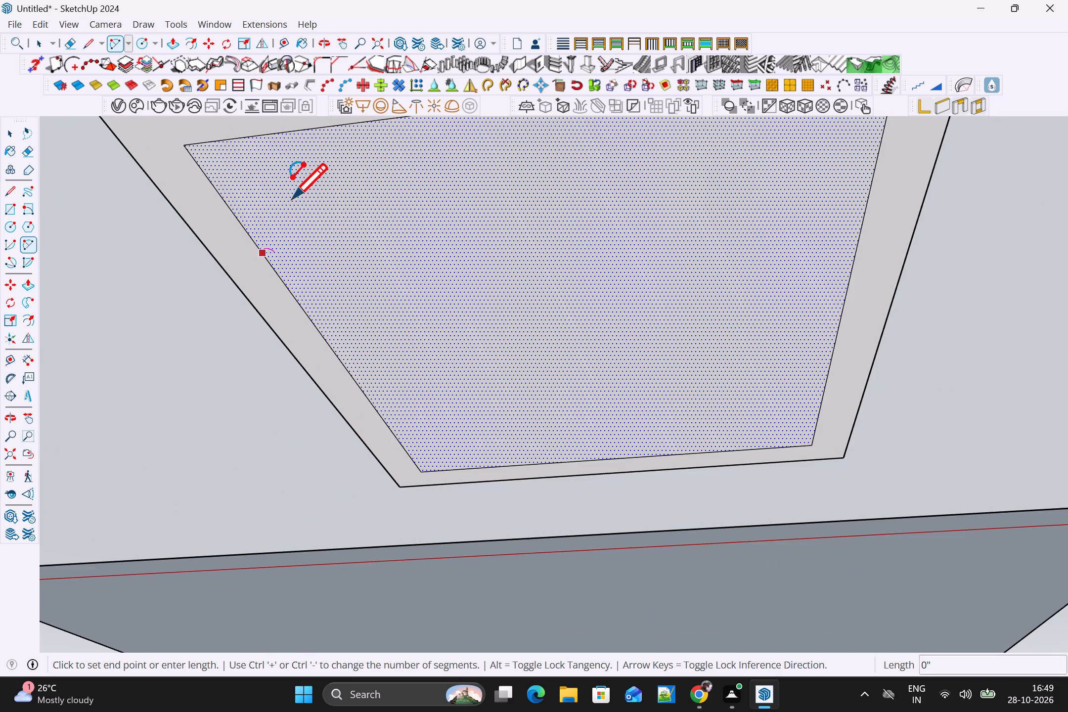
{"action": "left_click", "coordinate": [312, 128]}
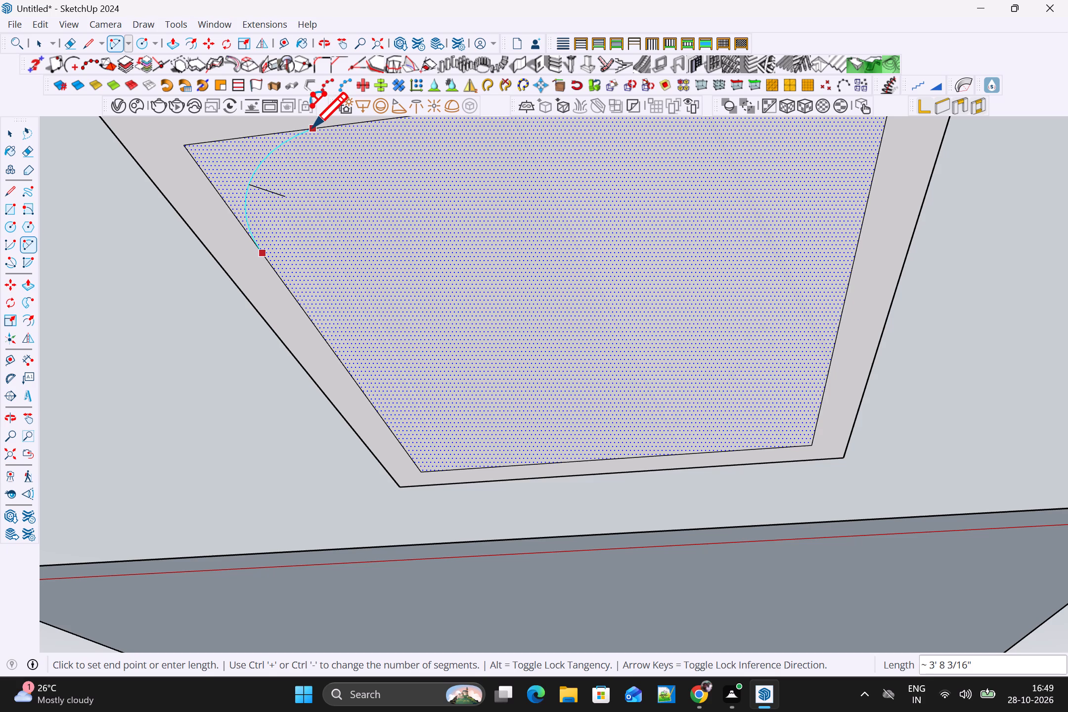
{"action": "left_click", "coordinate": [271, 142]}
{"action": "scroll", "coordinate": [317, 194], "scroll_direction": "down", "scroll_amount": 8}
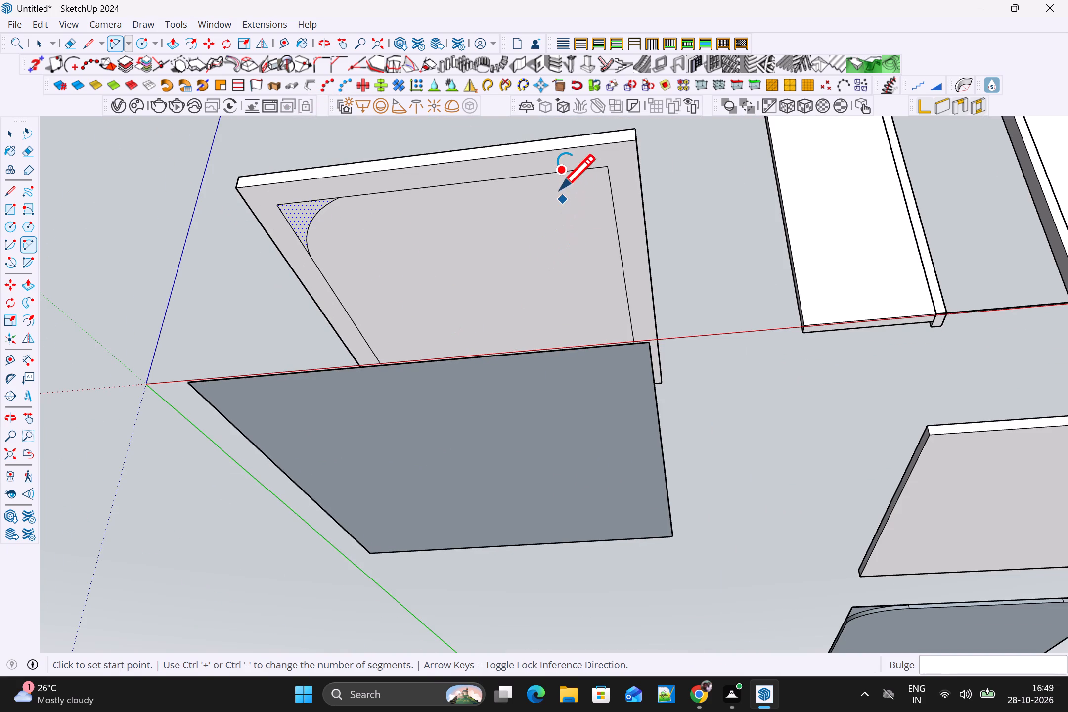
{"action": "left_click", "coordinate": [532, 175]}
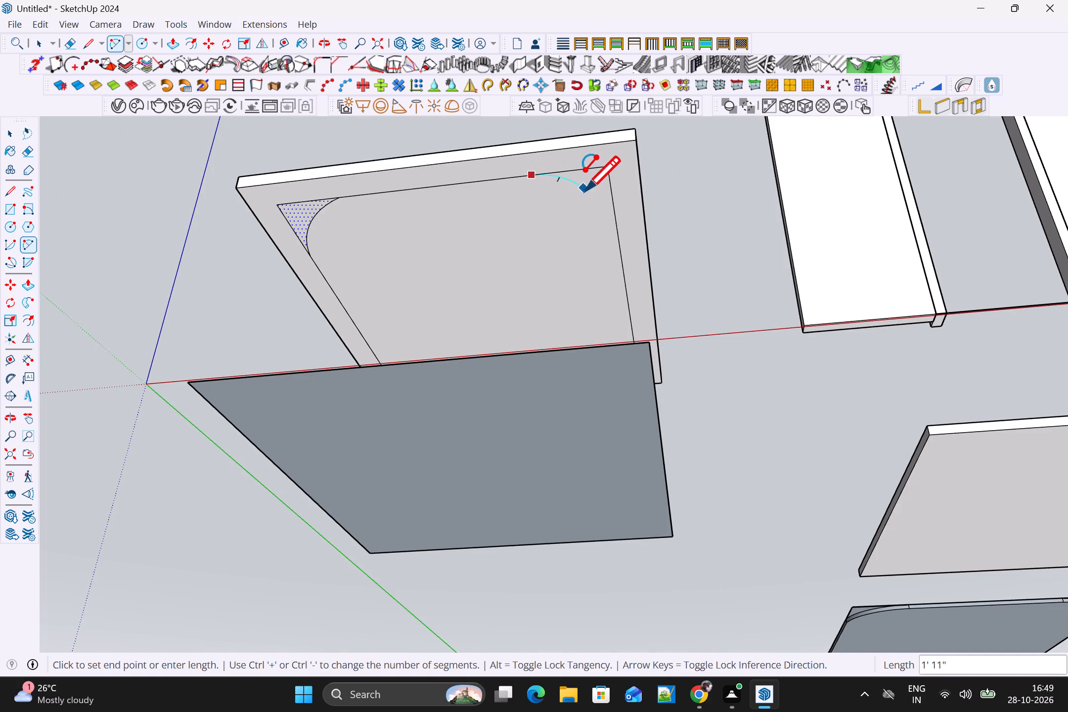
{"action": "left_click", "coordinate": [613, 215]}
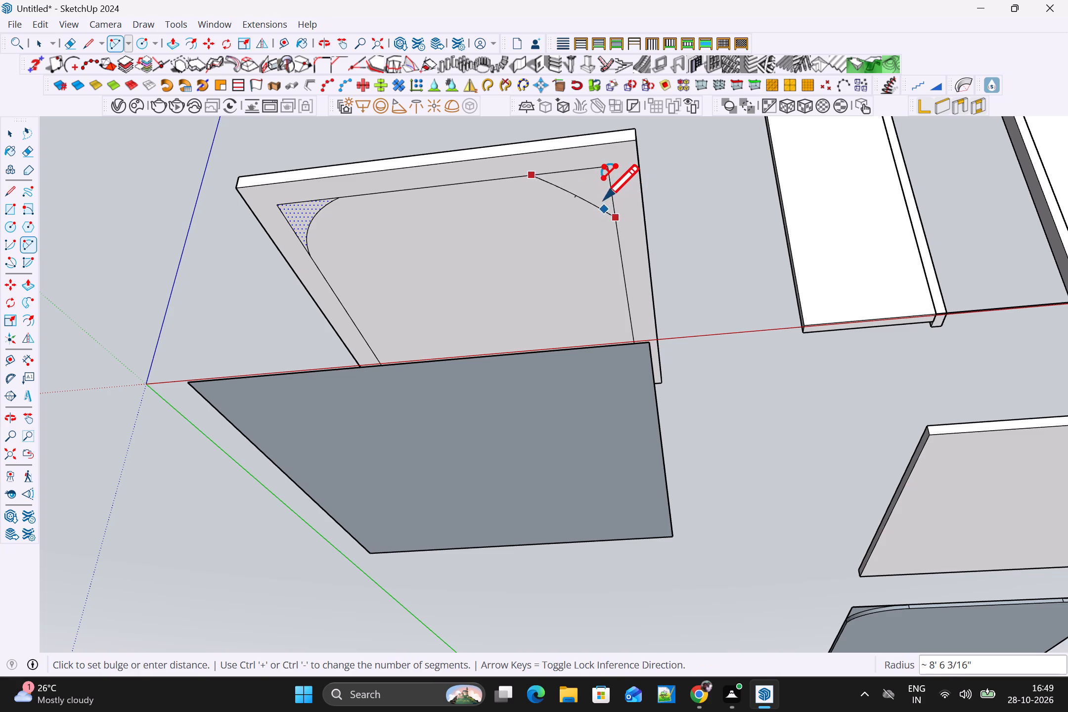
{"action": "left_click", "coordinate": [602, 187]}
Draw an arc of about 1' 11" radius across the inset rectangle's corner at the far end of the green-axis side.
{"action": "scroll", "coordinate": [608, 227], "scroll_direction": "down", "scroll_amount": 5}
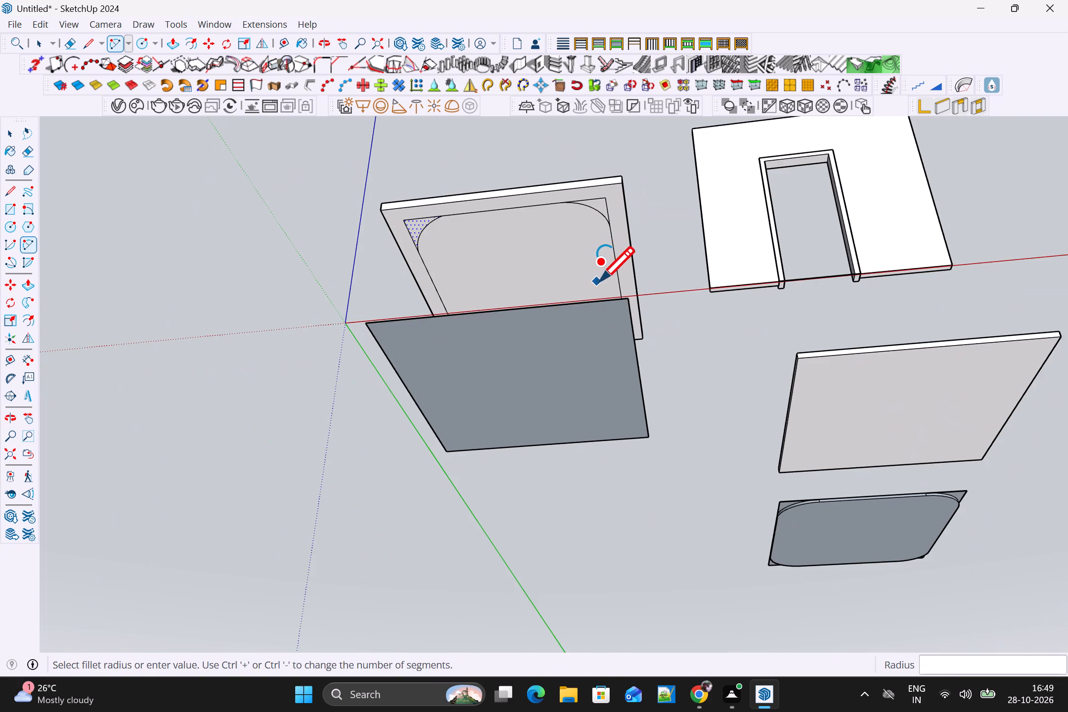
{"action": "middle_click_drag", "start_coordinate": [594, 273], "coordinate": [495, 131], "text": "shift"}
{"action": "middle_click_drag", "start_coordinate": [517, 159], "coordinate": [520, 202]}
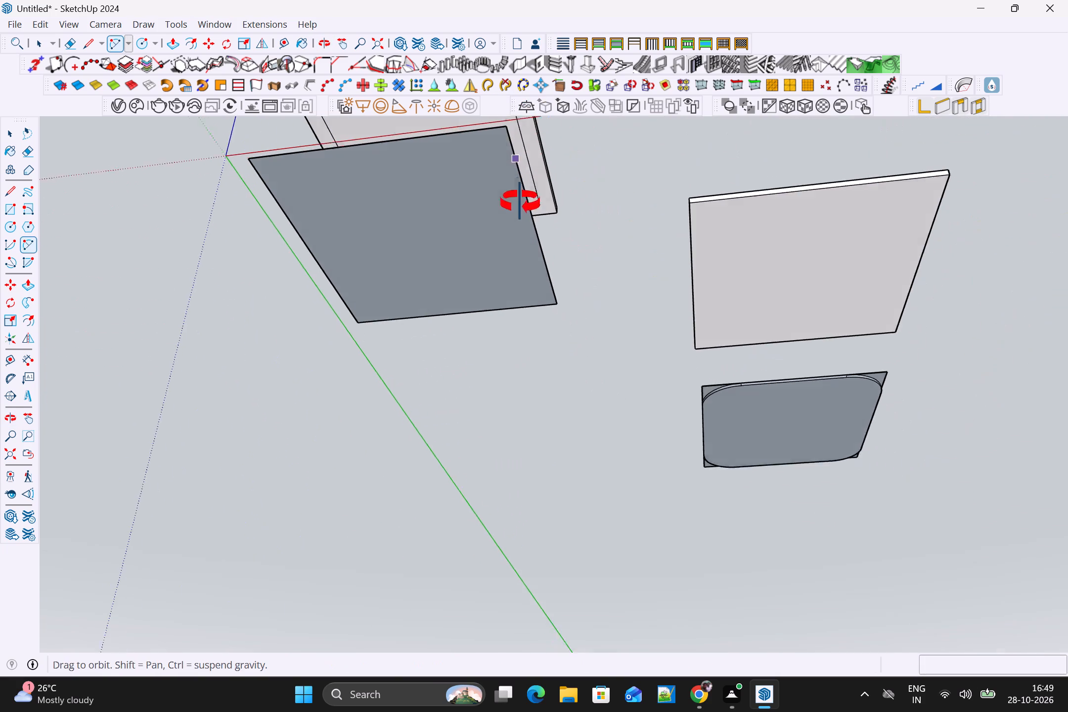
{"action": "middle_click_drag", "start_coordinate": [520, 202], "coordinate": [608, 287]}
{"action": "scroll", "coordinate": [544, 206], "scroll_direction": "up", "scroll_amount": 4}
{"action": "middle_click_drag", "start_coordinate": [437, 173], "coordinate": [402, 173]}
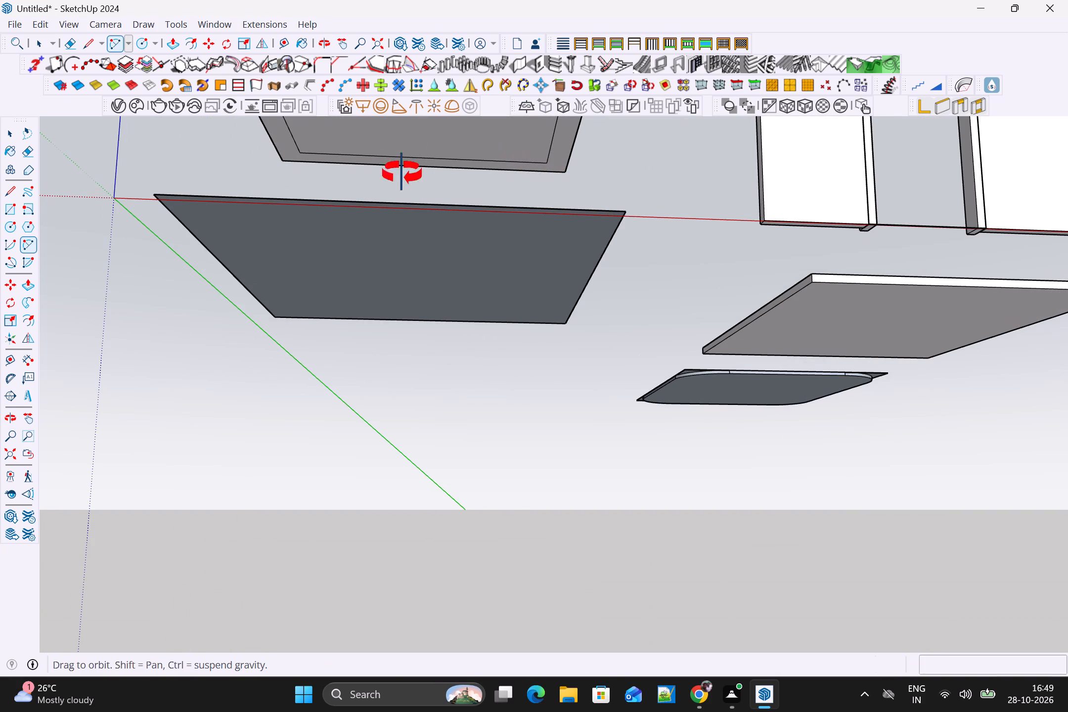
{"action": "middle_click_drag", "start_coordinate": [402, 173], "coordinate": [0, 240]}
{"action": "middle_click_drag", "start_coordinate": [509, 229], "coordinate": [489, 135]}
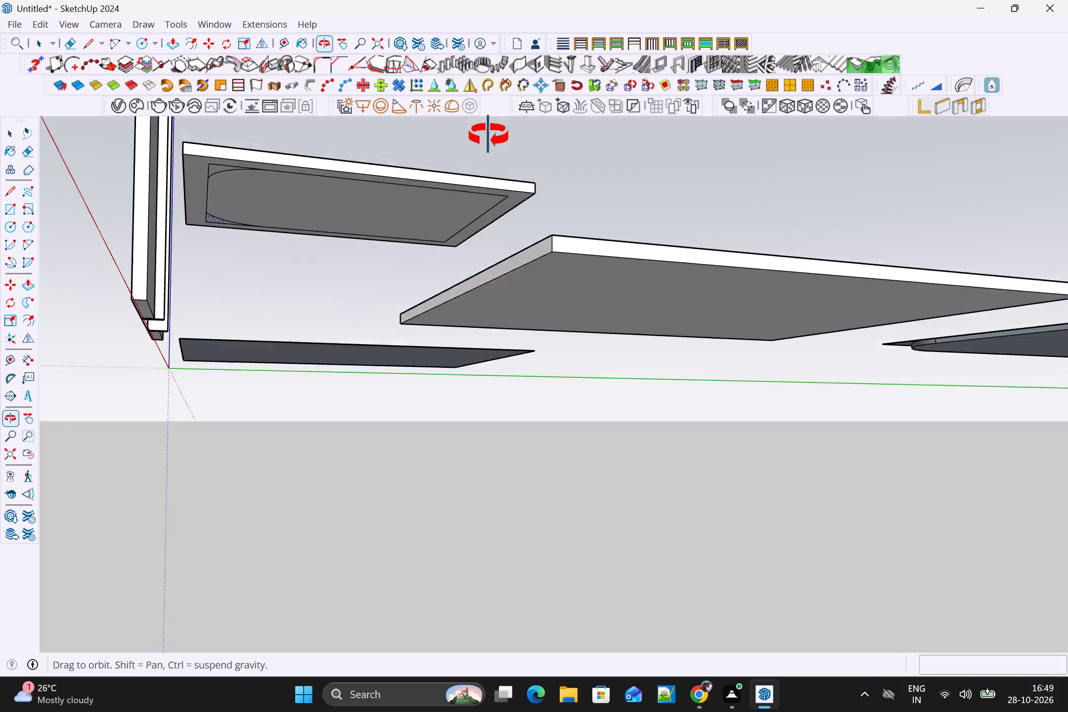
{"action": "middle_click_drag", "start_coordinate": [489, 135], "coordinate": [449, 241]}
{"action": "scroll", "coordinate": [485, 184], "scroll_direction": "up", "scroll_amount": 8}
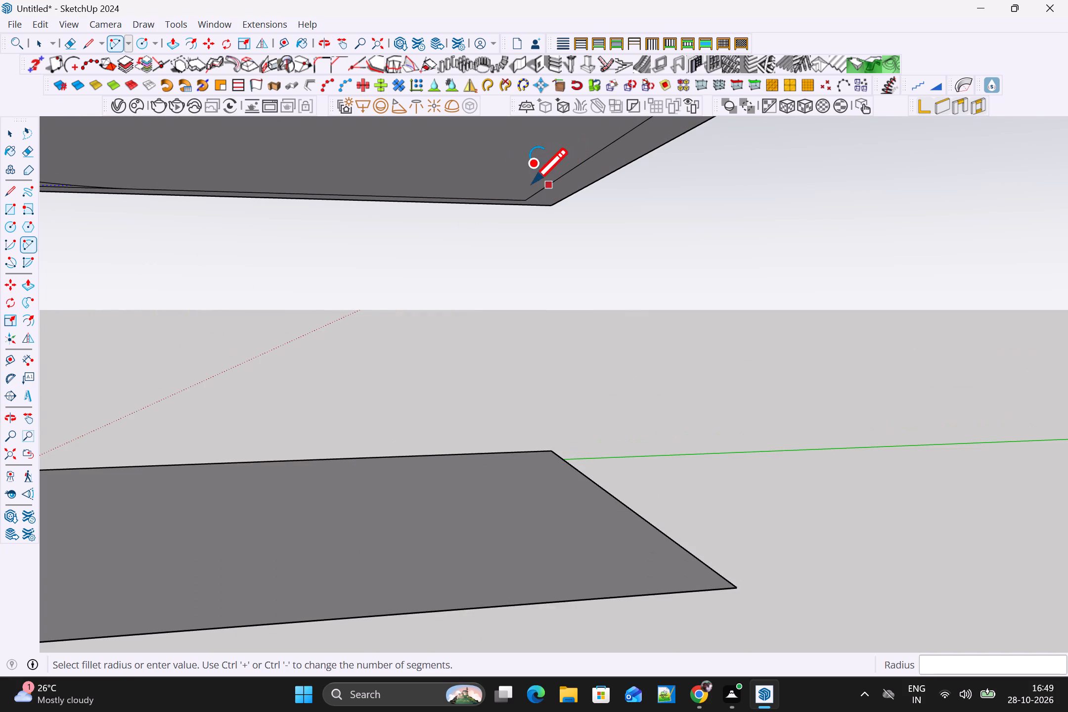
{"action": "middle_click_drag", "start_coordinate": [543, 207], "coordinate": [229, 9]}
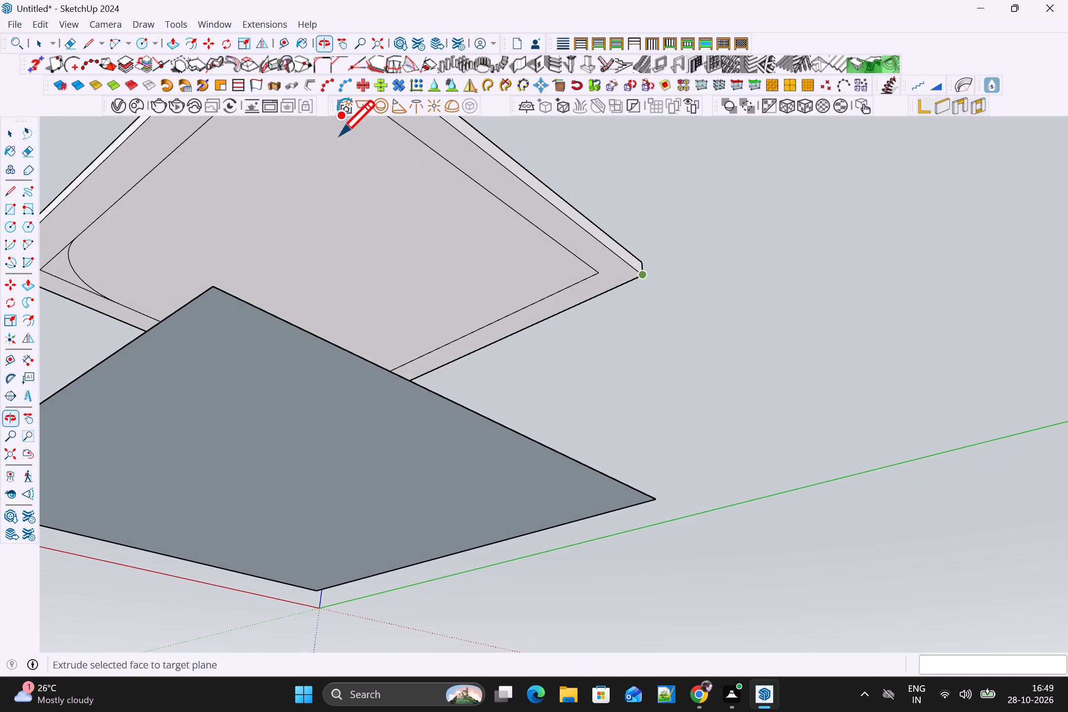
{"action": "middle_click_drag", "start_coordinate": [562, 249], "coordinate": [420, 172]}
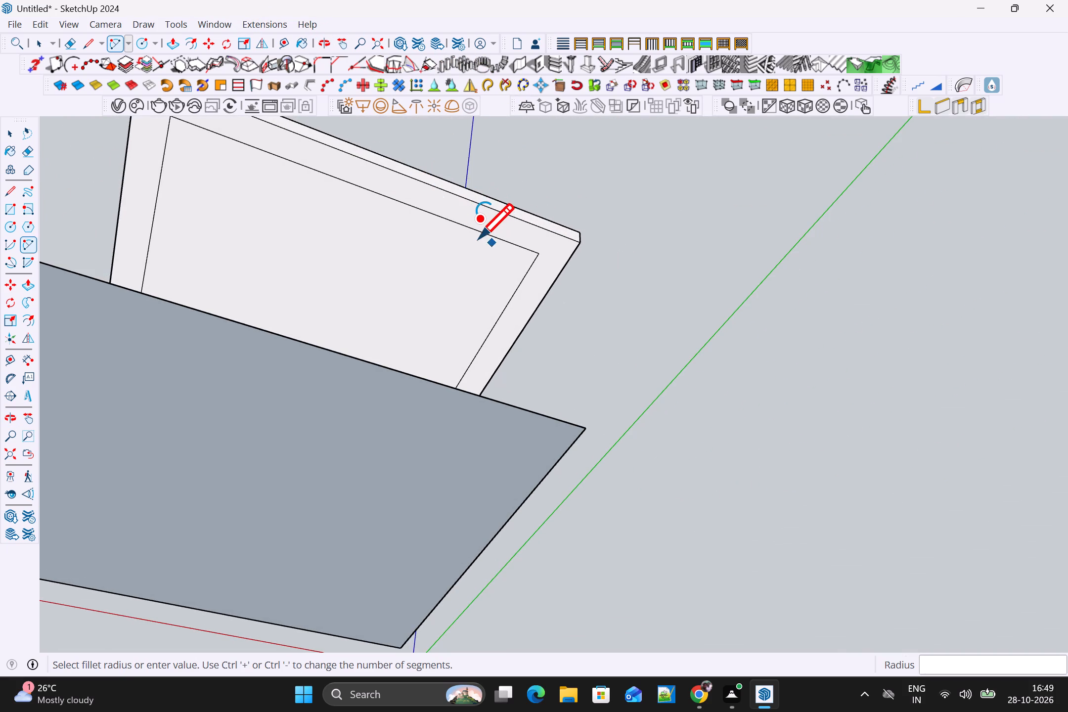
{"action": "left_click_drag", "start_coordinate": [483, 238], "coordinate": [489, 241]}
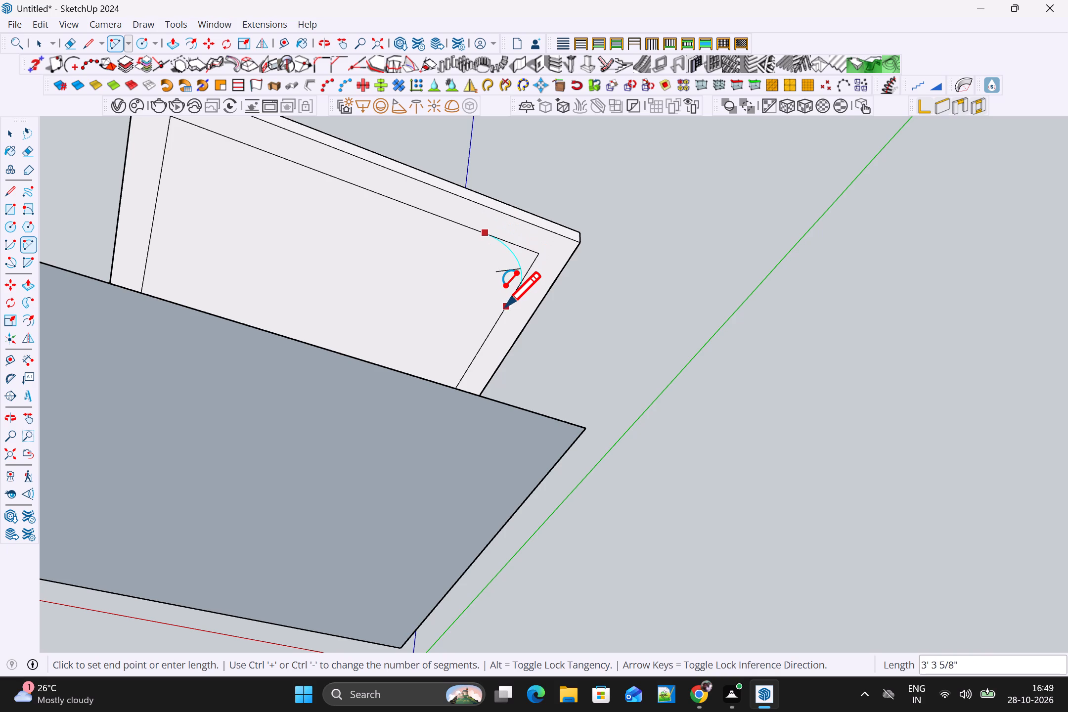
{"action": "left_click", "coordinate": [511, 301]}
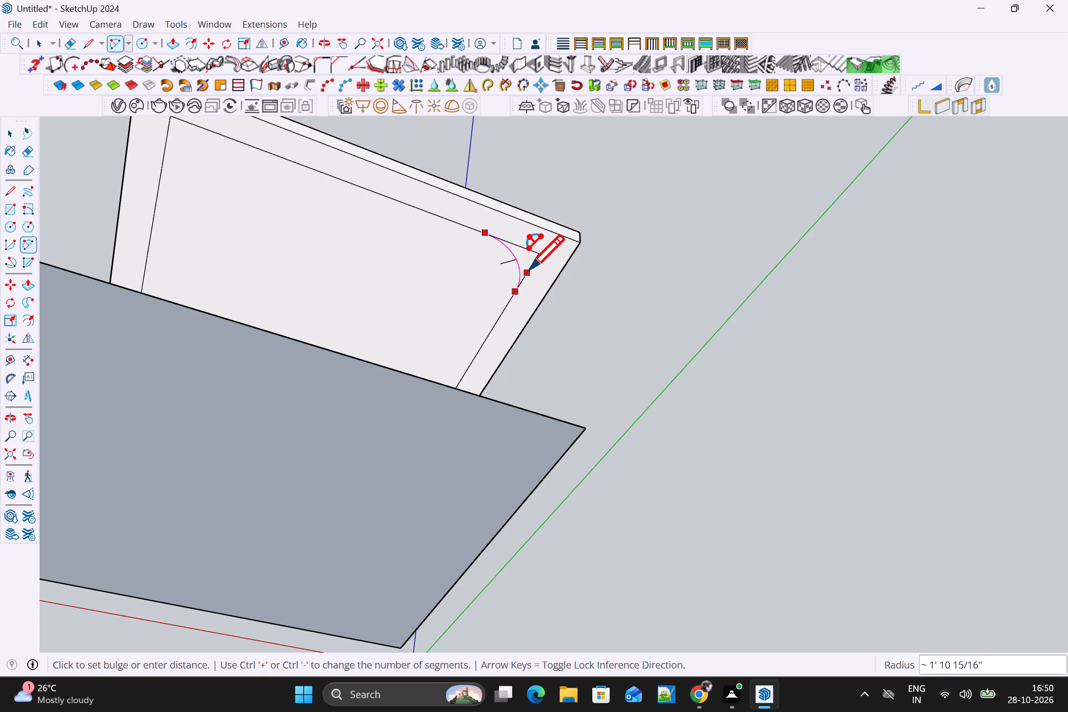
{"action": "left_click", "coordinate": [527, 270]}
Draw a matching arc across the inset rectangle's remaining corner, diagonally opposite the origin.
{"action": "scroll", "coordinate": [541, 289], "scroll_direction": "down", "scroll_amount": 4}
{"action": "middle_click_drag", "start_coordinate": [485, 259], "coordinate": [395, 246]}
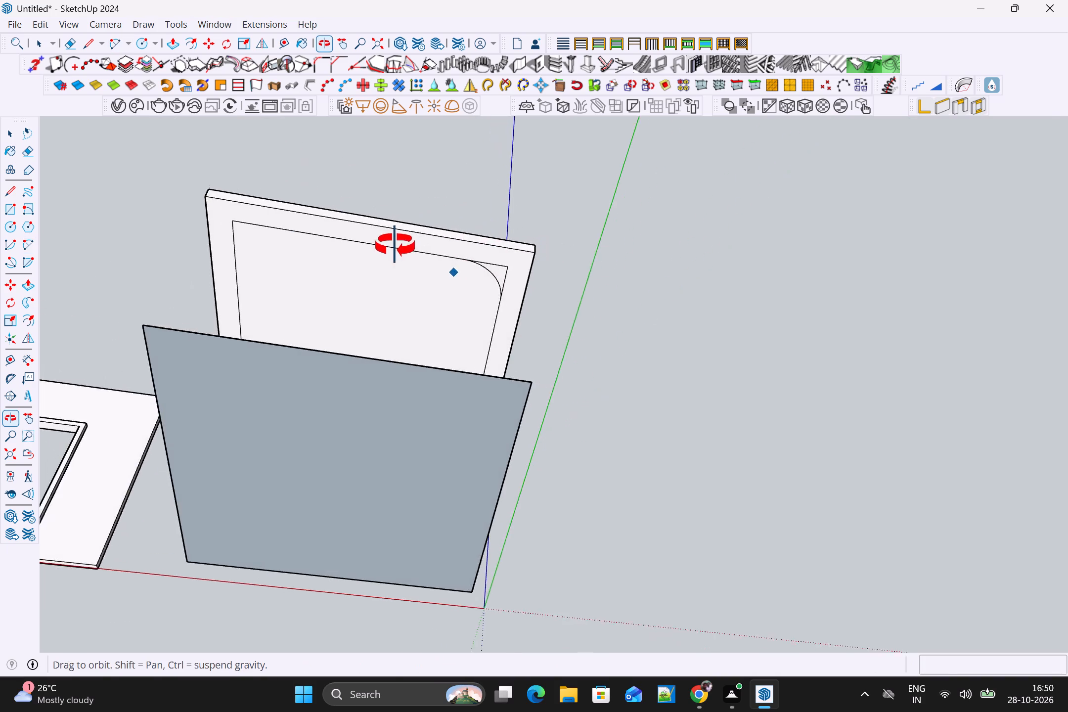
{"action": "middle_click_drag", "start_coordinate": [395, 246], "coordinate": [555, 271]}
{"action": "left_click_drag", "start_coordinate": [294, 167], "coordinate": [299, 167]}
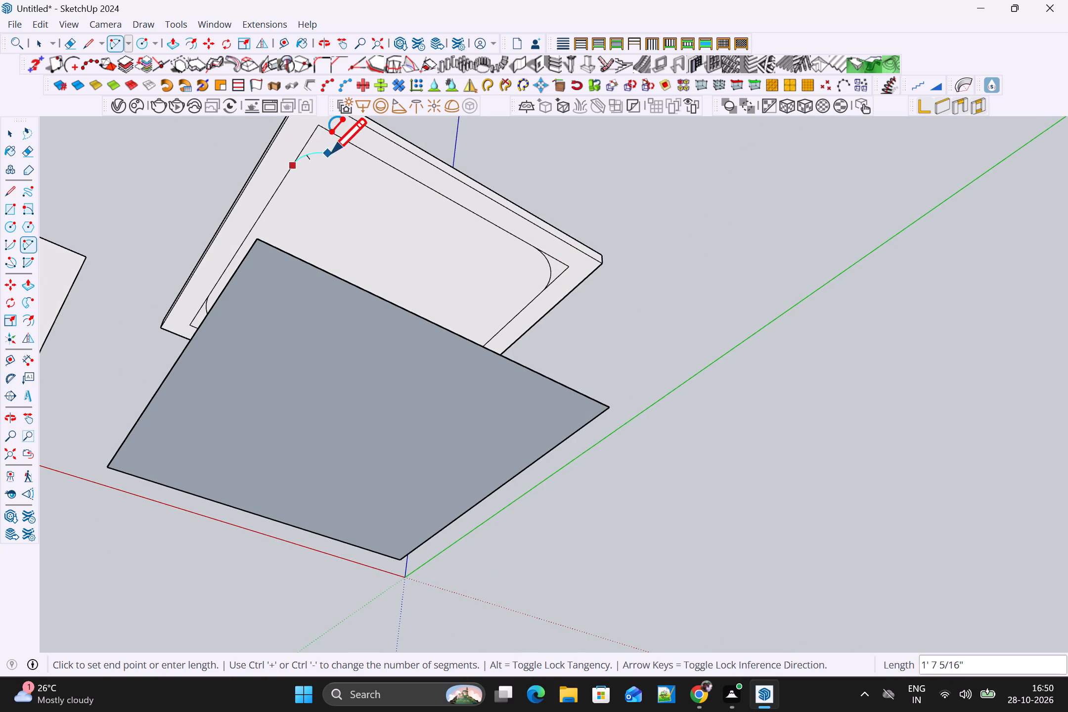
{"action": "left_click", "coordinate": [364, 151]}
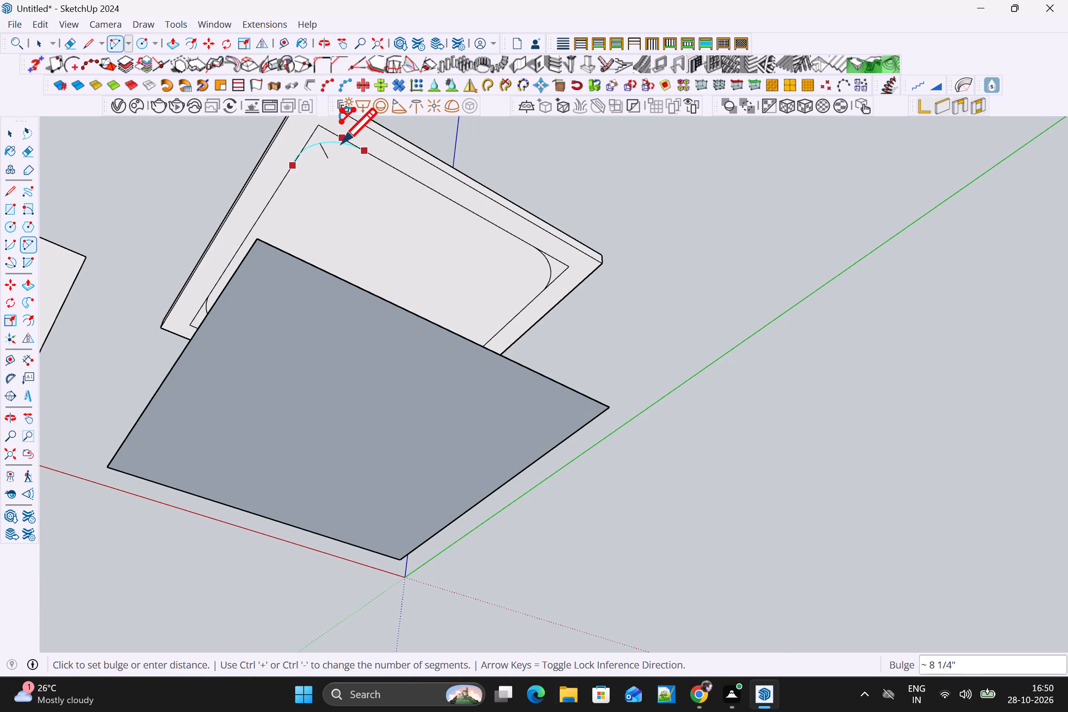
{"action": "scroll", "coordinate": [341, 147], "scroll_direction": "up", "scroll_amount": 9}
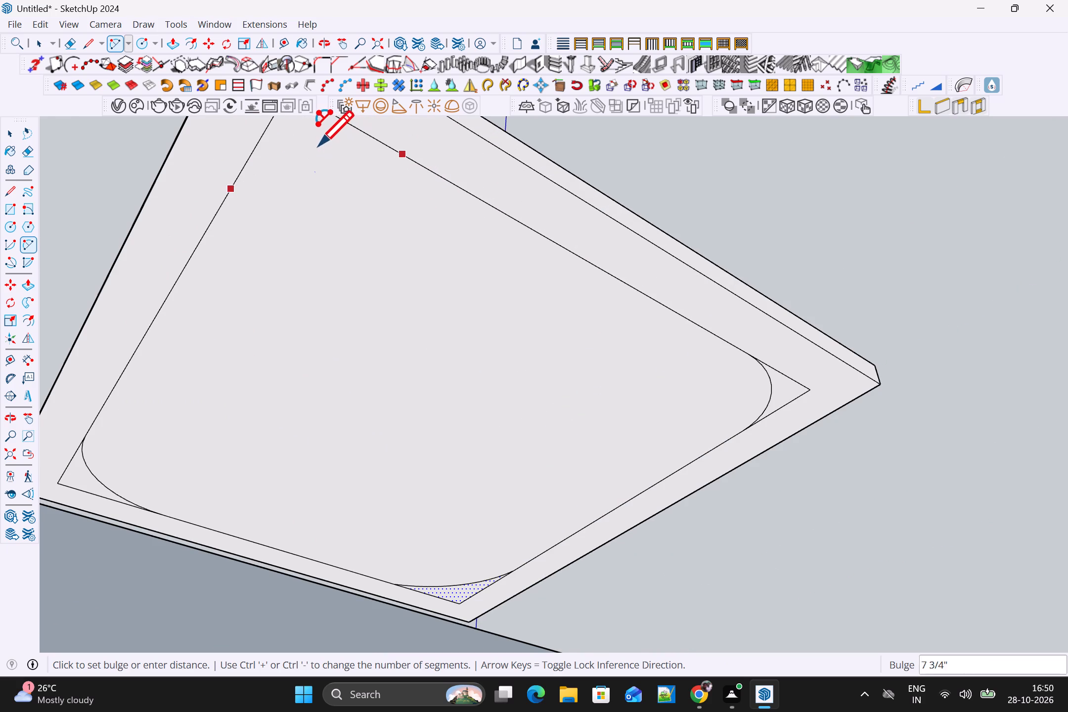
{"action": "left_click", "coordinate": [295, 147]}
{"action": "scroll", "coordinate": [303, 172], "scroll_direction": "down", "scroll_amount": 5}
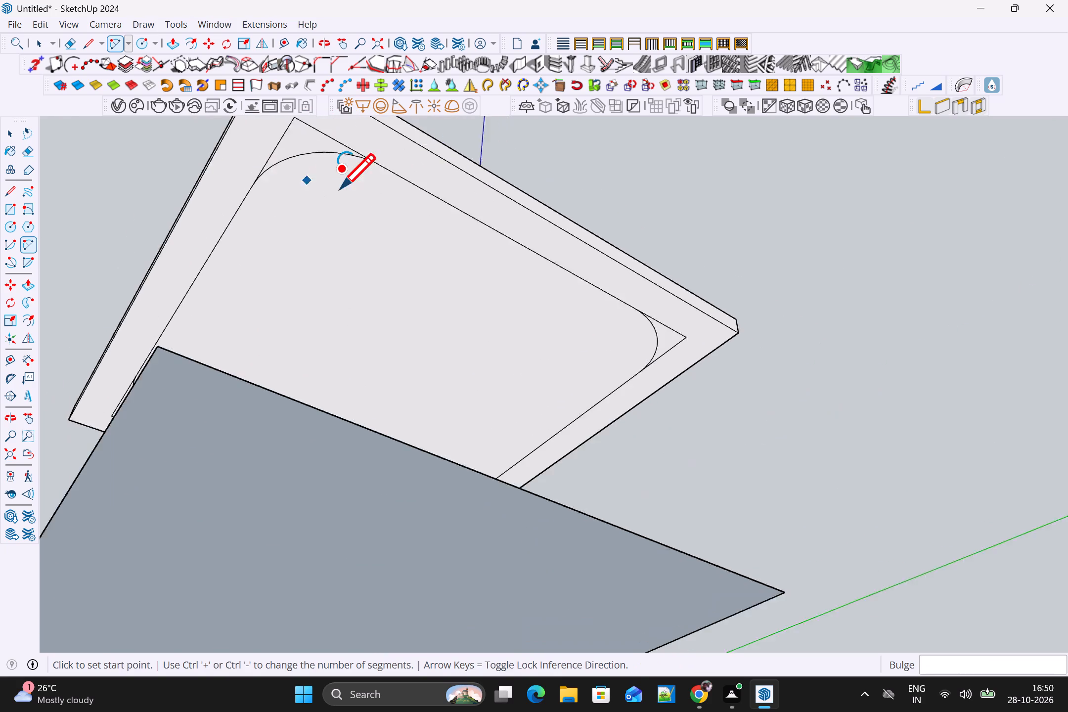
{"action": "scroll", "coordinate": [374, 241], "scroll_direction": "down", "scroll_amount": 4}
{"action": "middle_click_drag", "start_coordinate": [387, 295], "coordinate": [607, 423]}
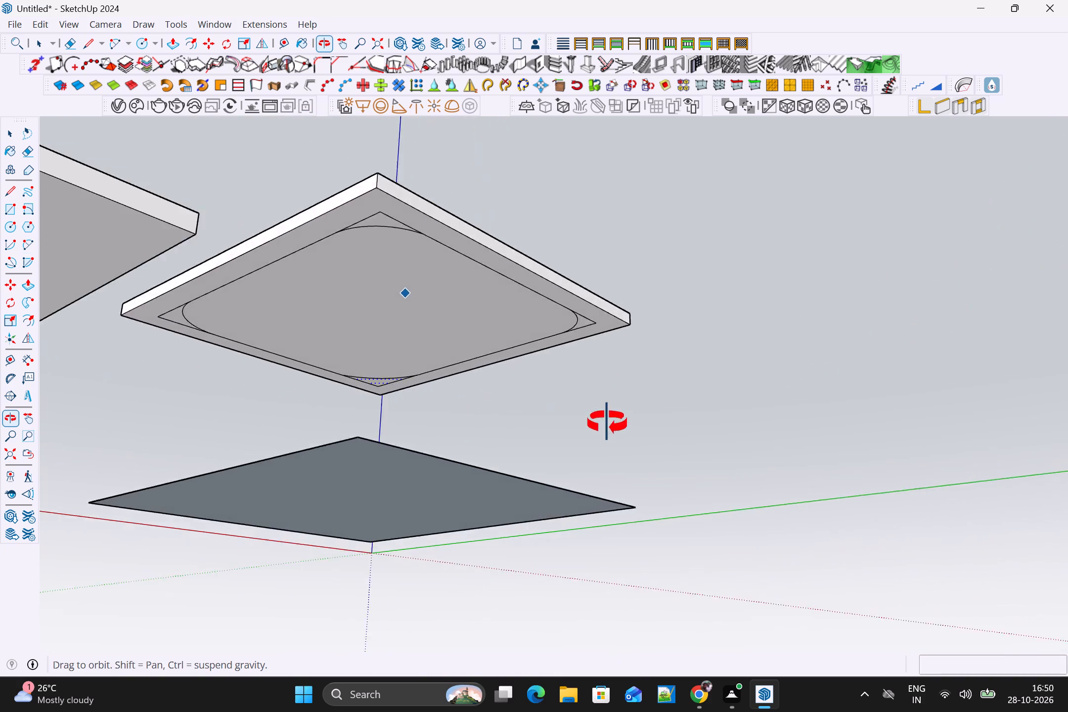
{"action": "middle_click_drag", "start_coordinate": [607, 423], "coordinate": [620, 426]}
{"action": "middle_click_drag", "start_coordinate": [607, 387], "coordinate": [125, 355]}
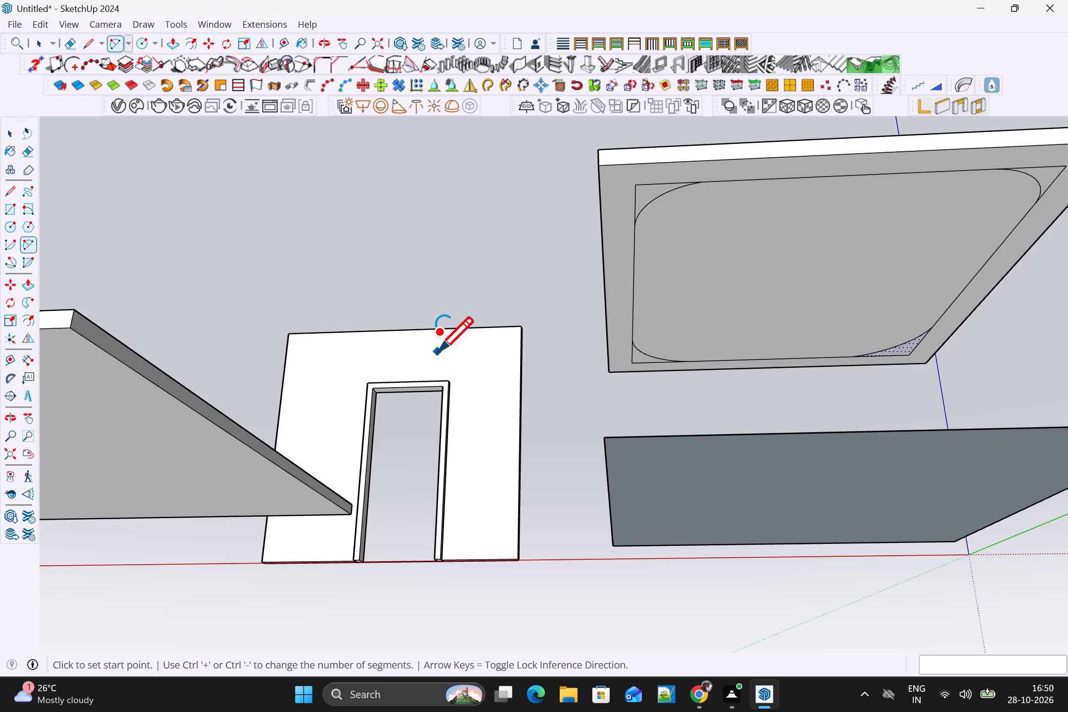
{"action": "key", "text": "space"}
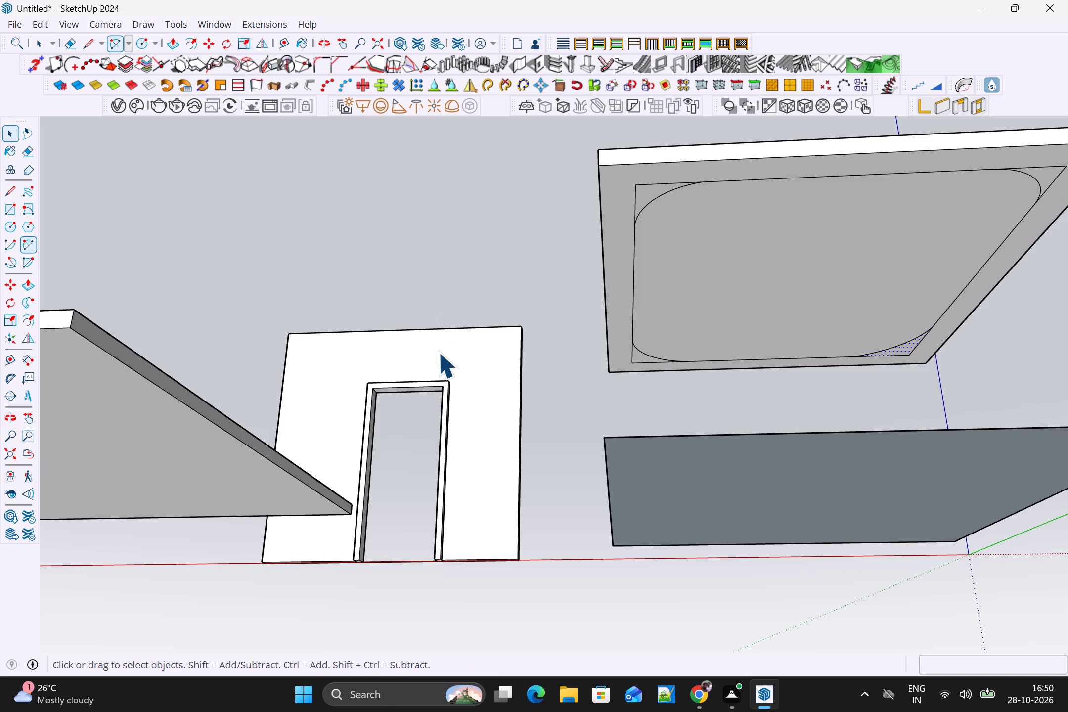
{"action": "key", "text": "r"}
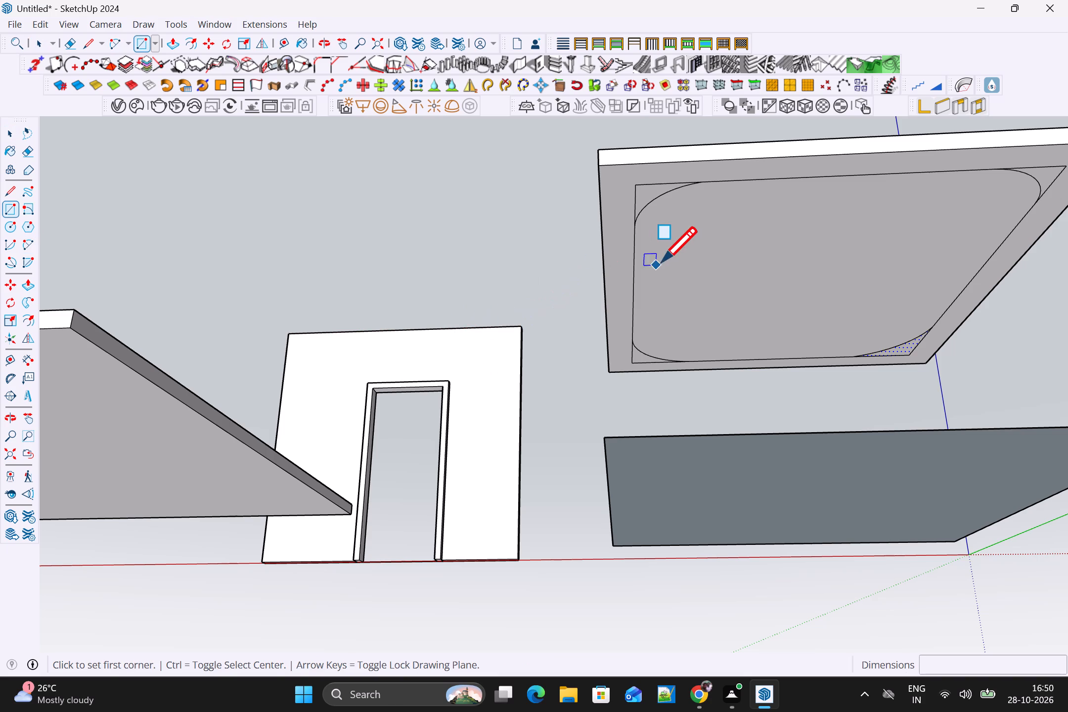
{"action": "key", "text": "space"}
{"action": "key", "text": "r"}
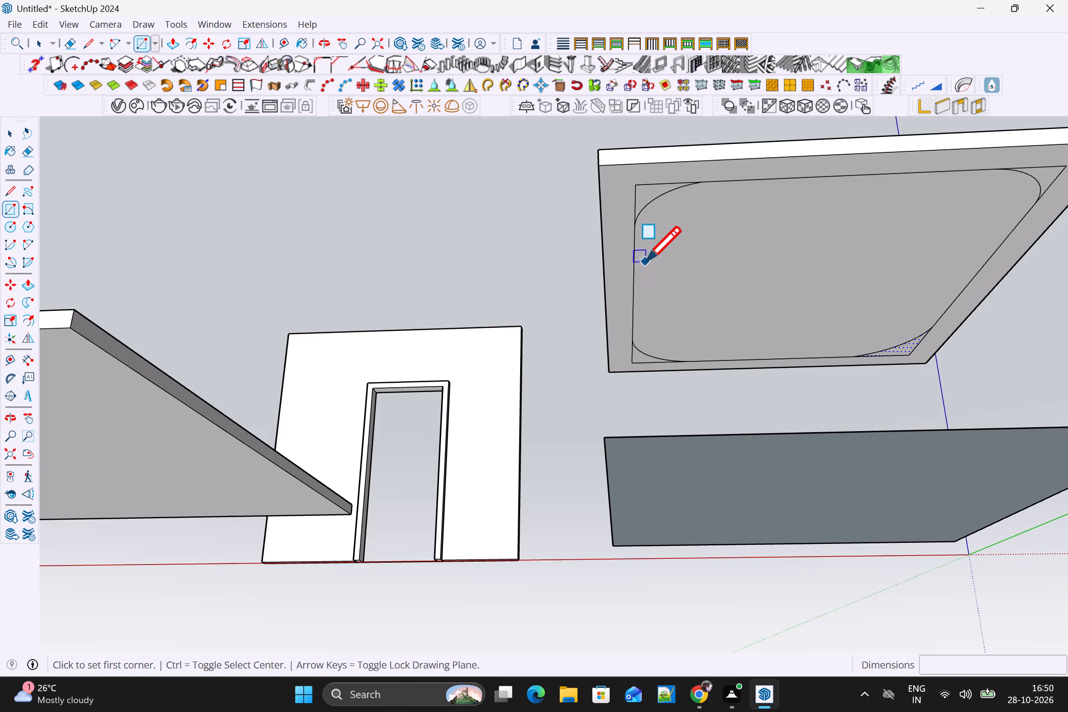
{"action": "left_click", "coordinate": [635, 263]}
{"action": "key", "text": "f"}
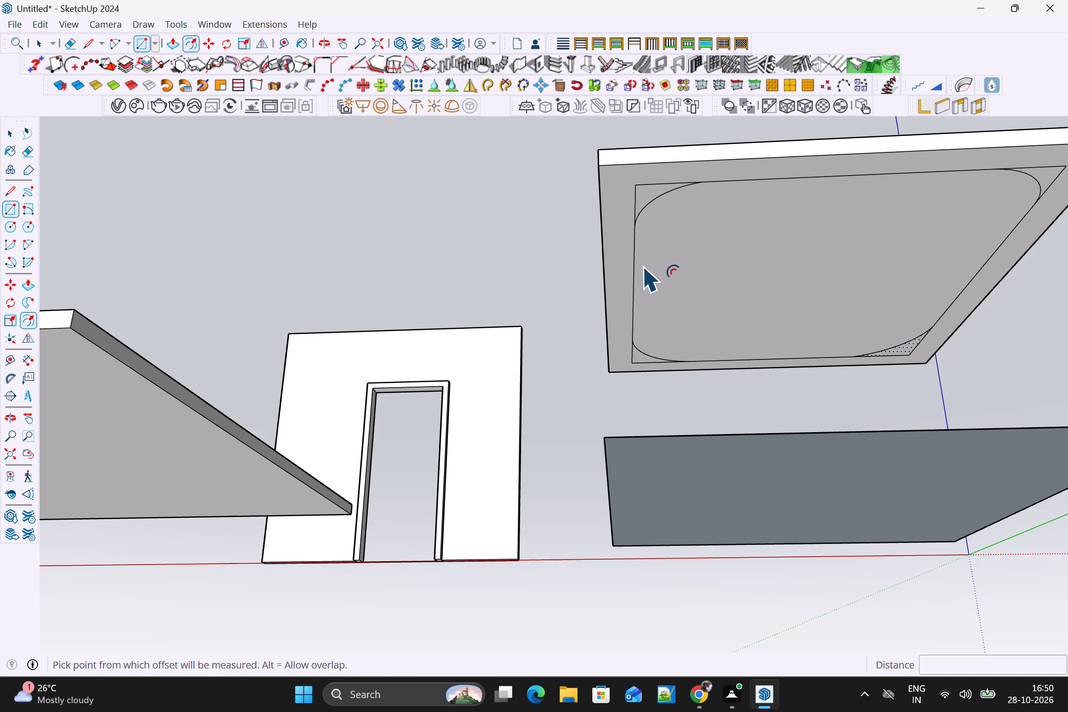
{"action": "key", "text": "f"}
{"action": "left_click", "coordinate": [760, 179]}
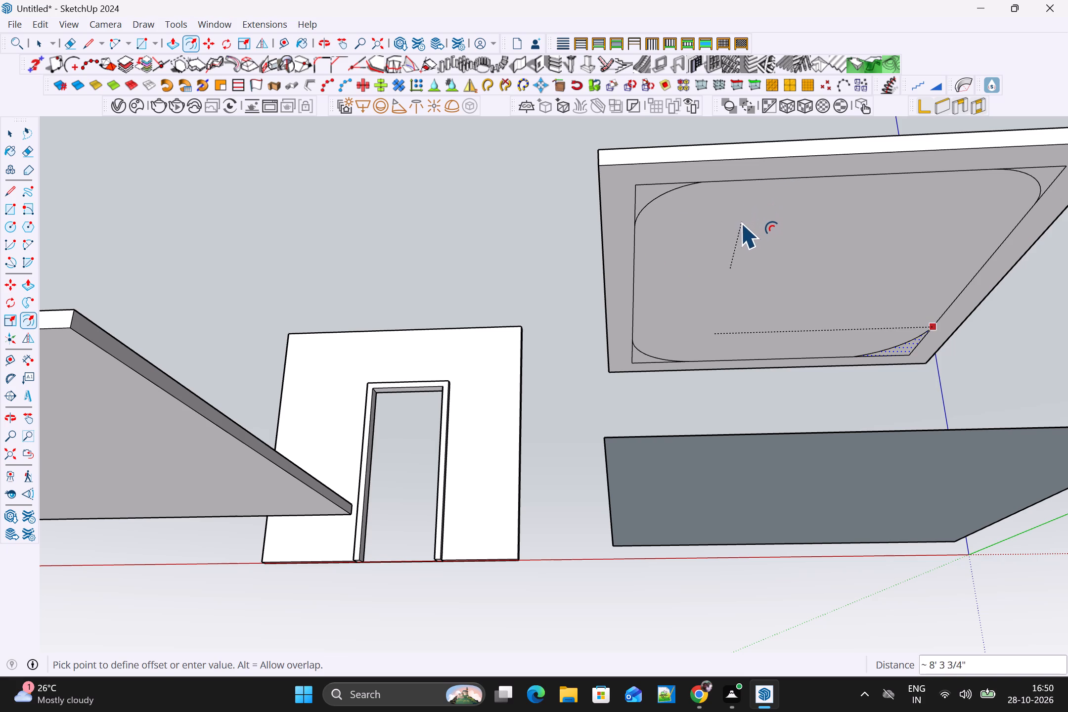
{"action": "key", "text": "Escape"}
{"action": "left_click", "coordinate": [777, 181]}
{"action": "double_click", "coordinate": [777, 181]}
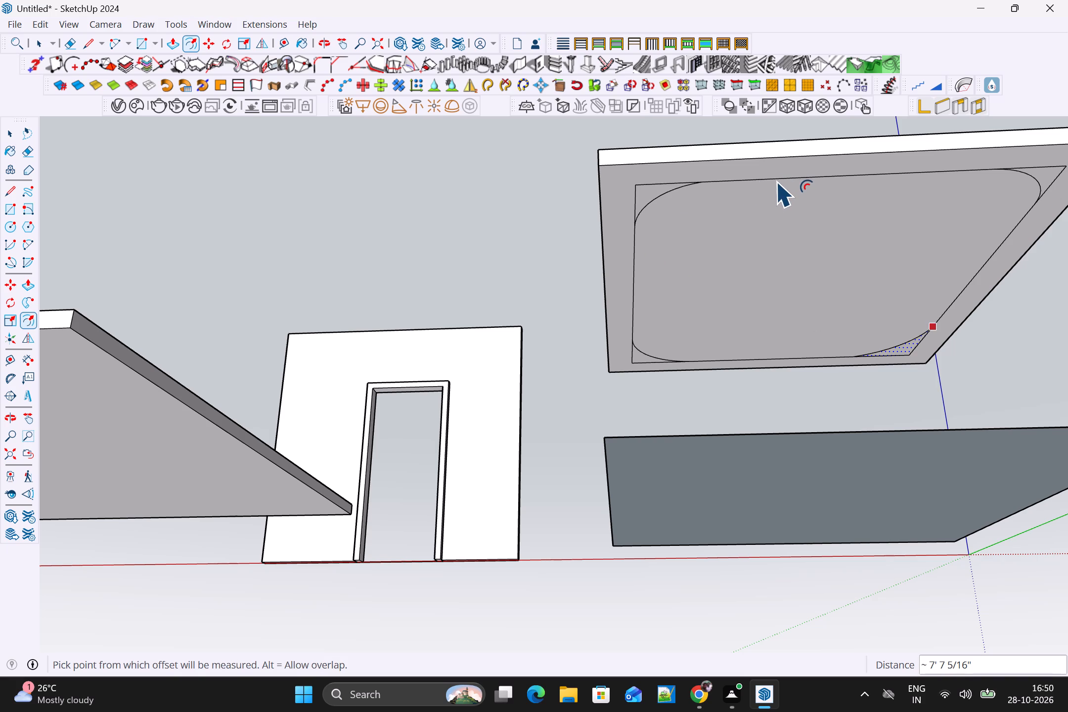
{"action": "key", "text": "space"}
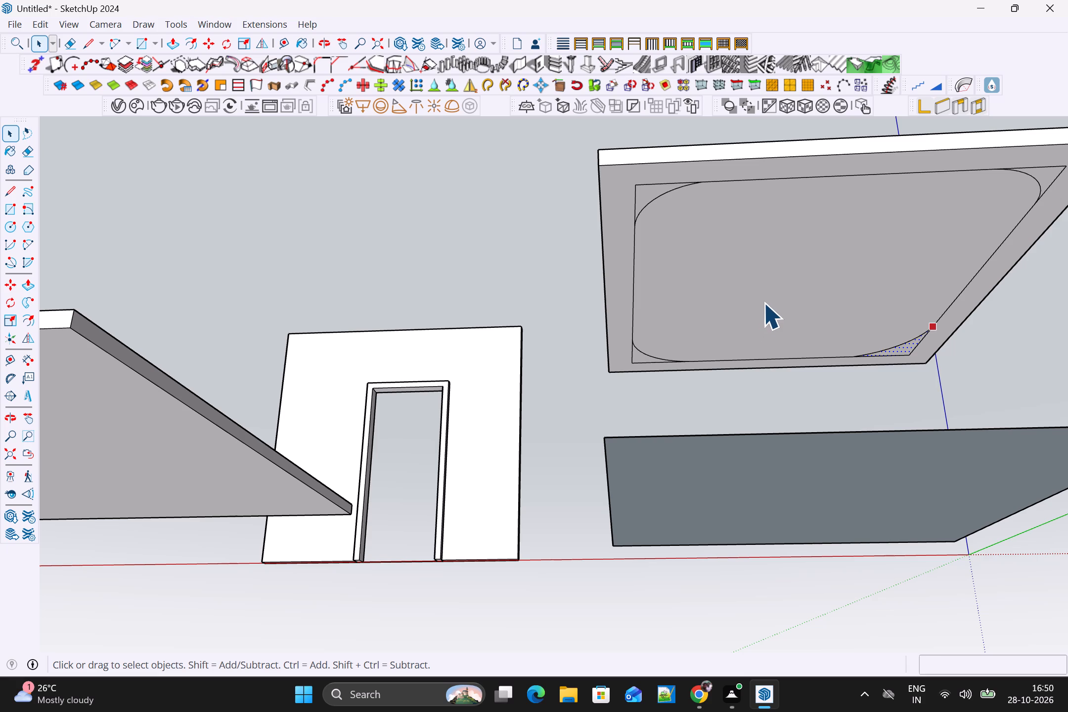
Push the rounded-corner face of the slab's underside about 3 1/2" up into the slab to form a recess.
{"action": "left_click", "coordinate": [757, 269]}
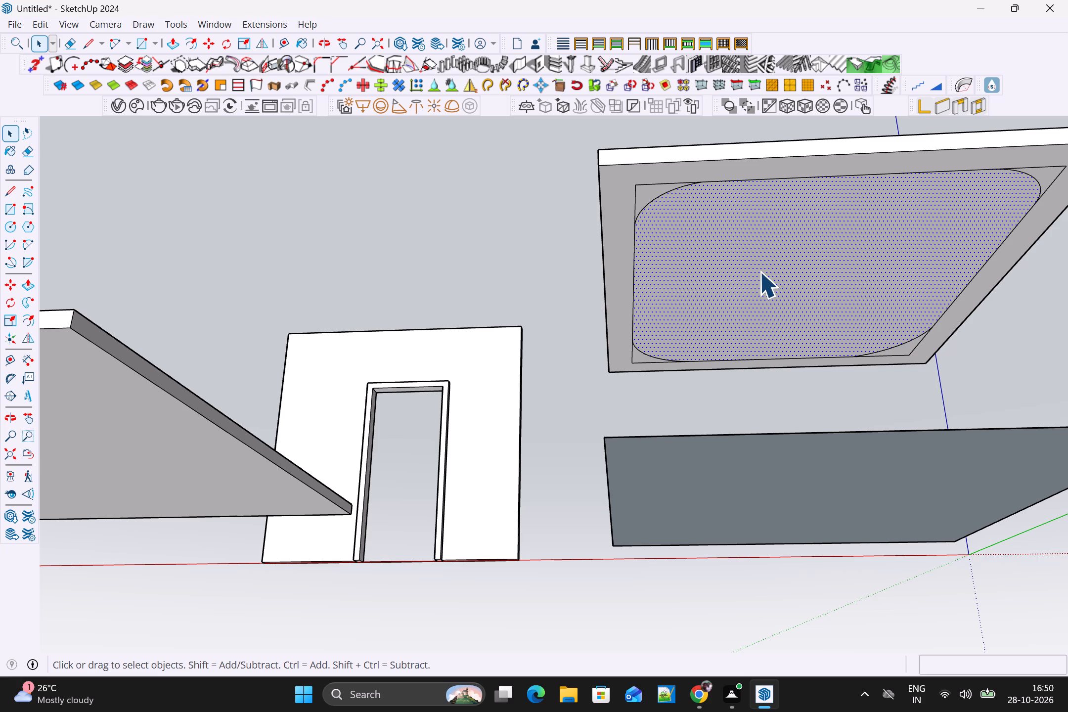
{"action": "key", "text": "p"}
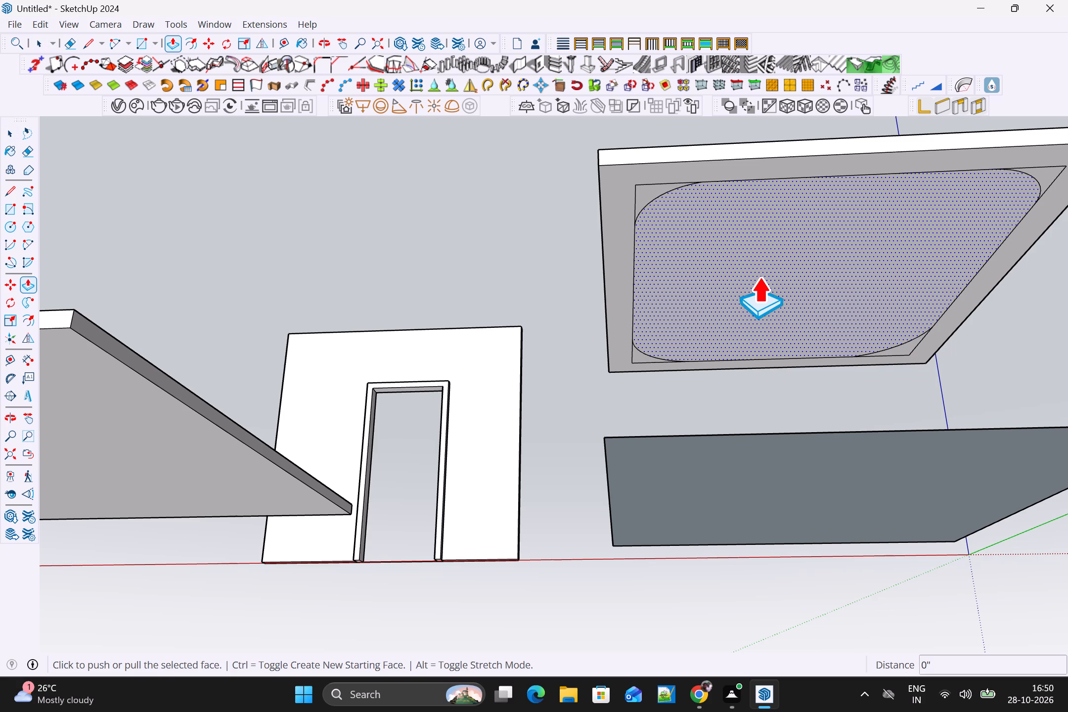
{"action": "left_click", "coordinate": [758, 275]}
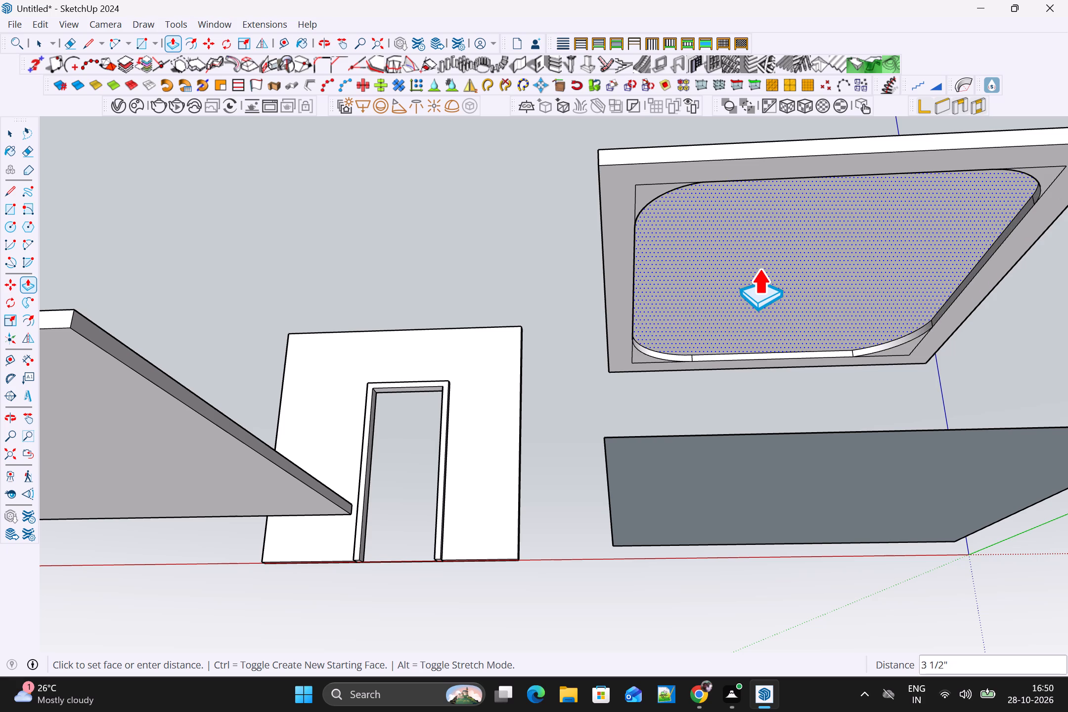
{"action": "left_click", "coordinate": [759, 267]}
{"action": "key", "text": "space"}
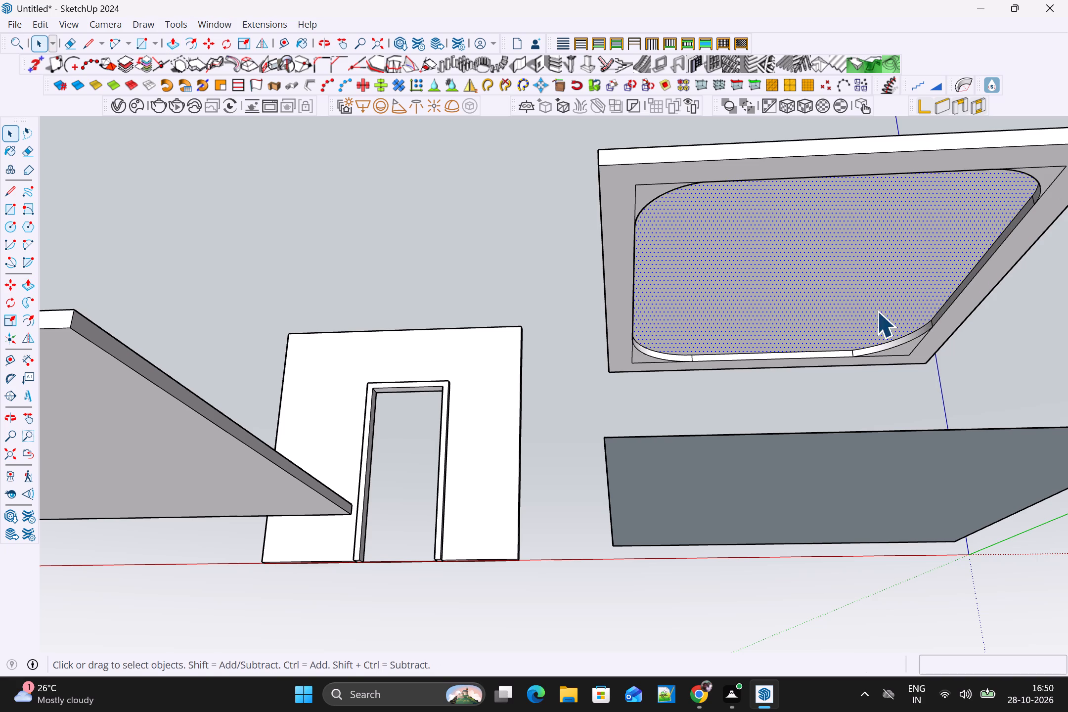
{"action": "left_click", "coordinate": [1011, 338]}
Offset the outer outline of the slab's underside border inward by about 2' 9" to make a rectangle within the recess.
{"action": "middle_click_drag", "start_coordinate": [1001, 356], "coordinate": [986, 338]}
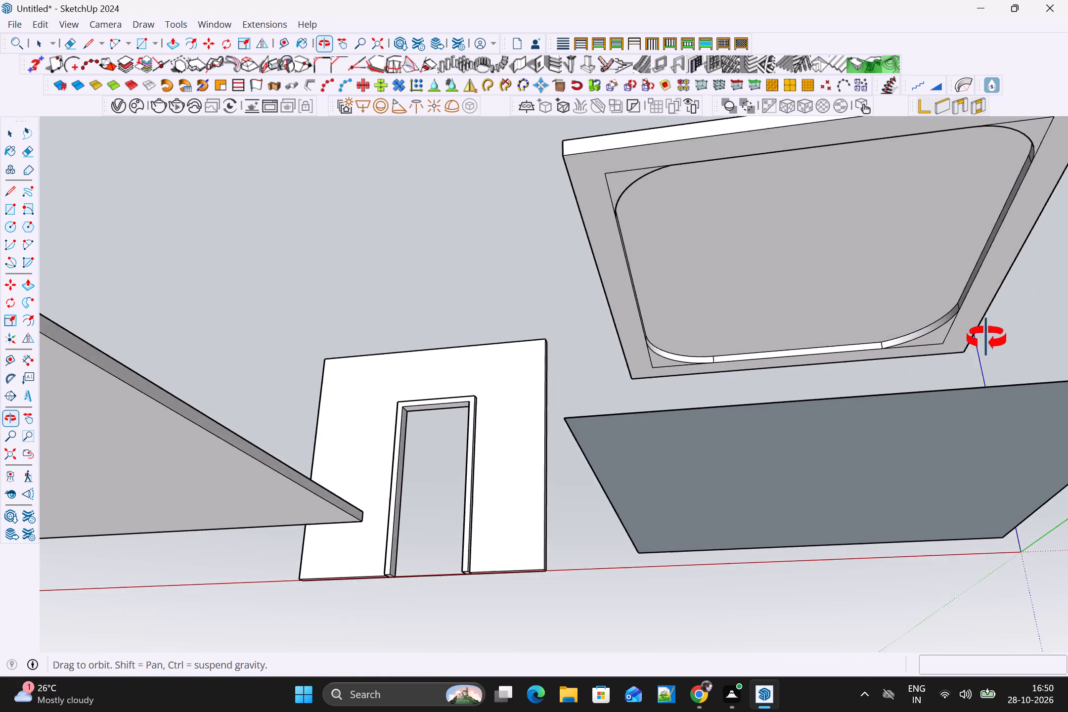
{"action": "middle_click_drag", "start_coordinate": [986, 338], "coordinate": [1023, 338]}
{"action": "middle_click_drag", "start_coordinate": [1011, 342], "coordinate": [911, 289], "text": "shift"}
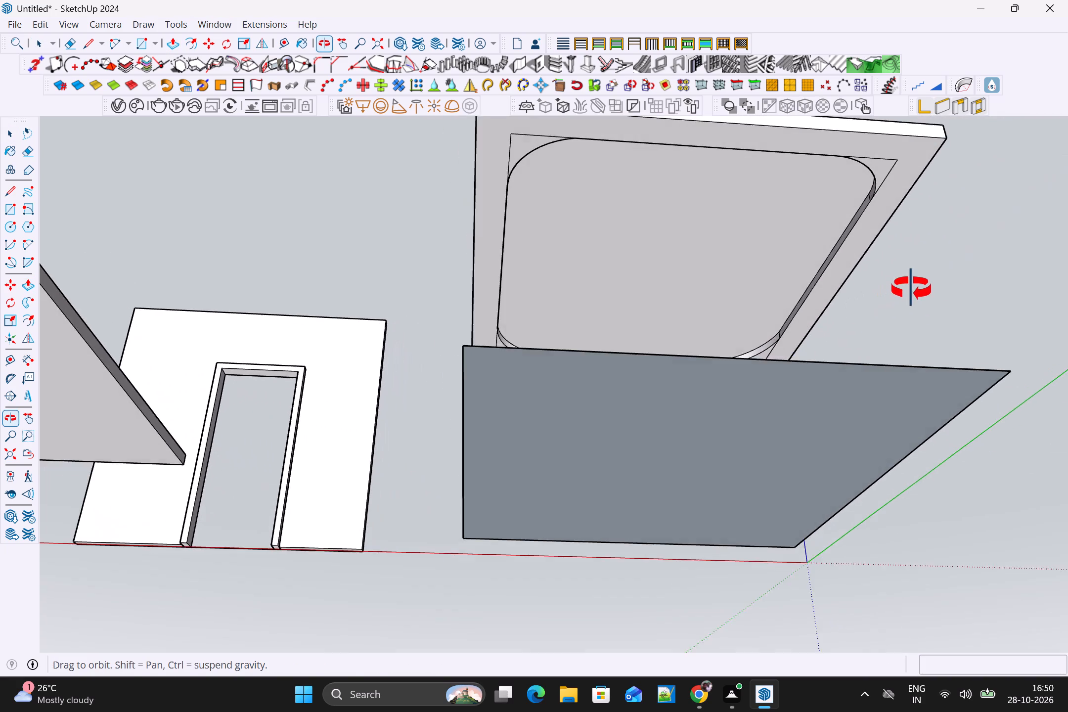
{"action": "middle_click_drag", "start_coordinate": [911, 289], "coordinate": [875, 326], "text": "shift"}
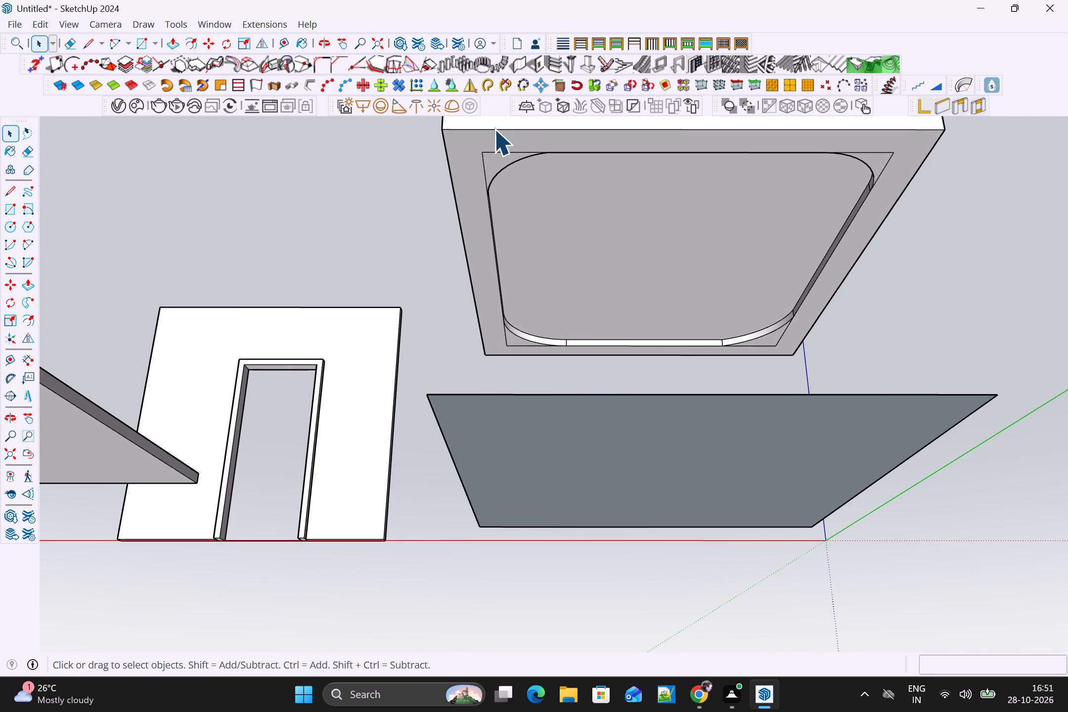
{"action": "key", "text": "f"}
{"action": "left_click", "coordinate": [457, 145]}
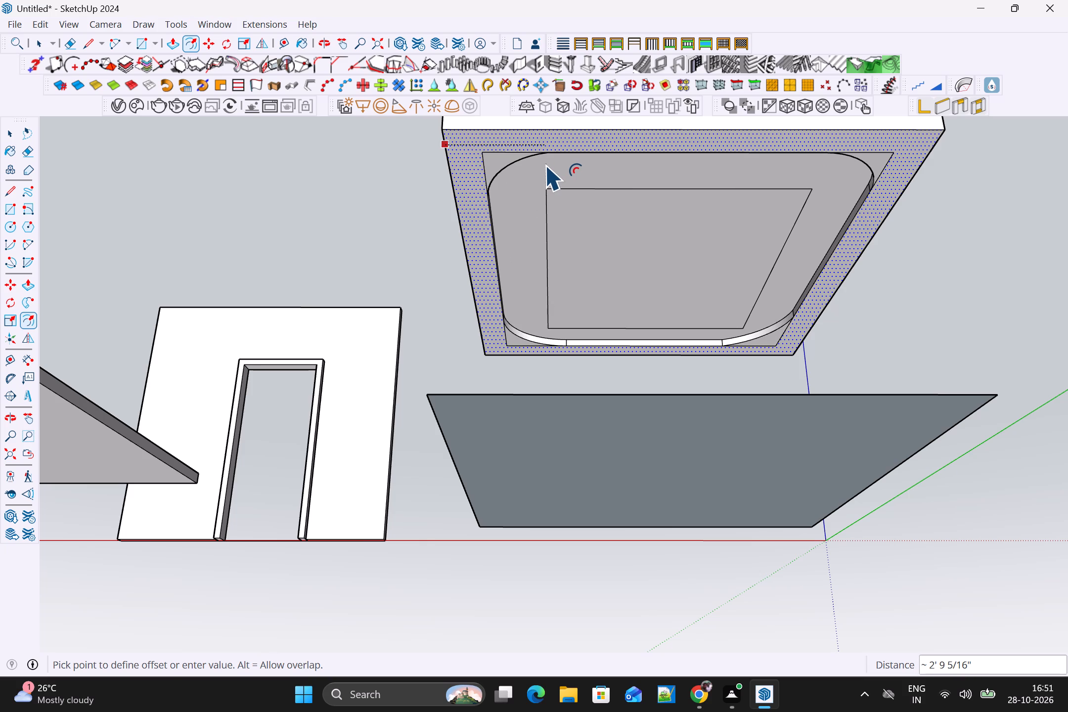
{"action": "left_click", "coordinate": [546, 164]}
Offset the new rectangle's outline inward by about 2' 3 1/2" to make a smaller central rectangle.
{"action": "middle_click_drag", "start_coordinate": [763, 283], "coordinate": [636, 326]}
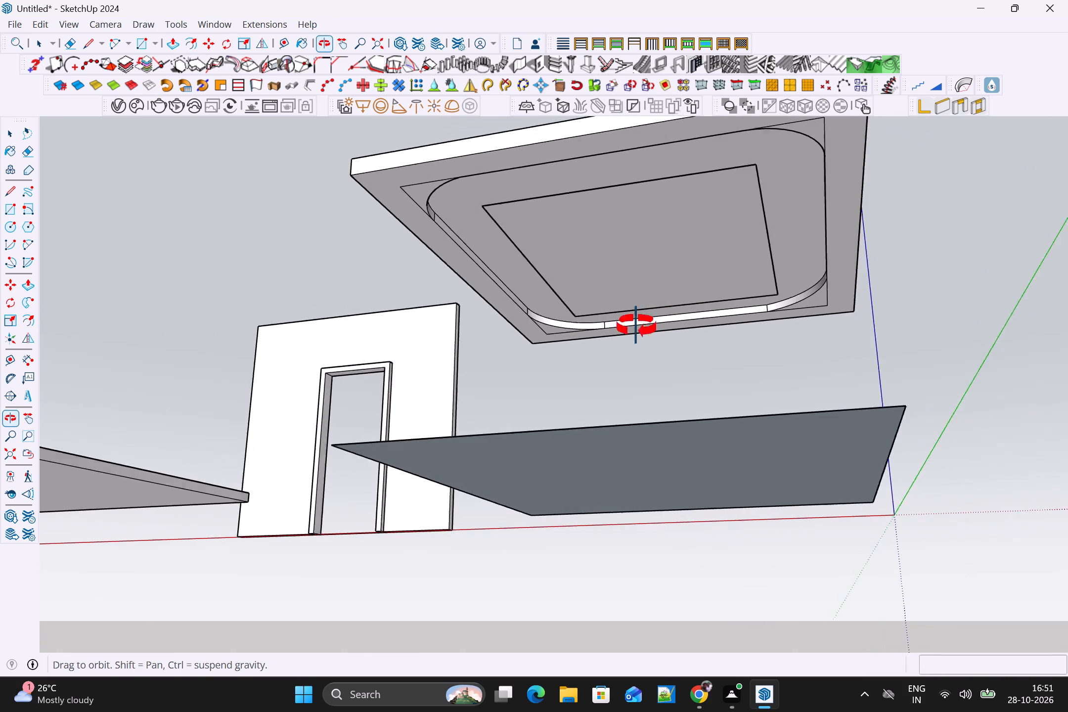
{"action": "middle_click_drag", "start_coordinate": [636, 326], "coordinate": [792, 363]}
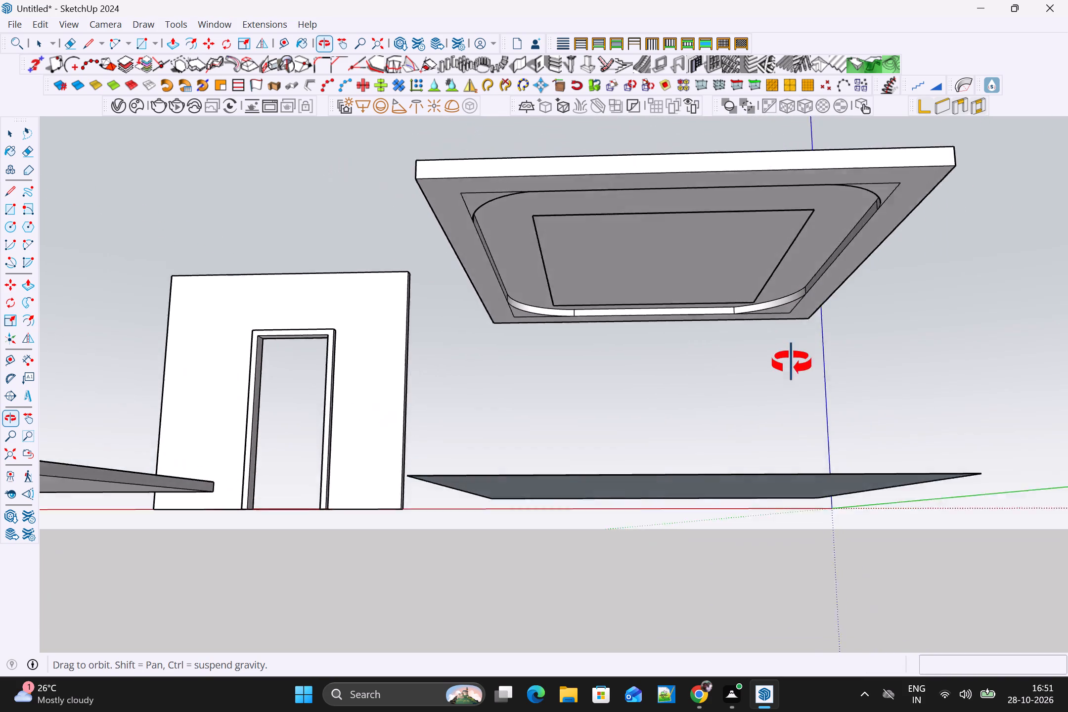
{"action": "middle_click_drag", "start_coordinate": [792, 363], "coordinate": [676, 298]}
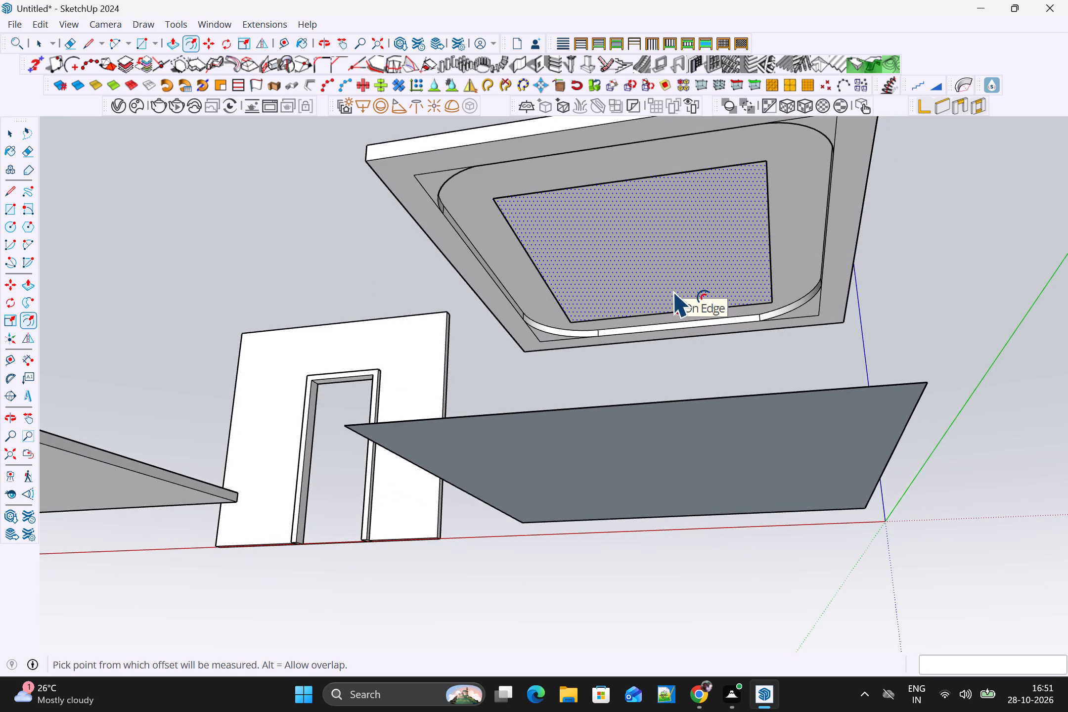
{"action": "key", "text": "a"}
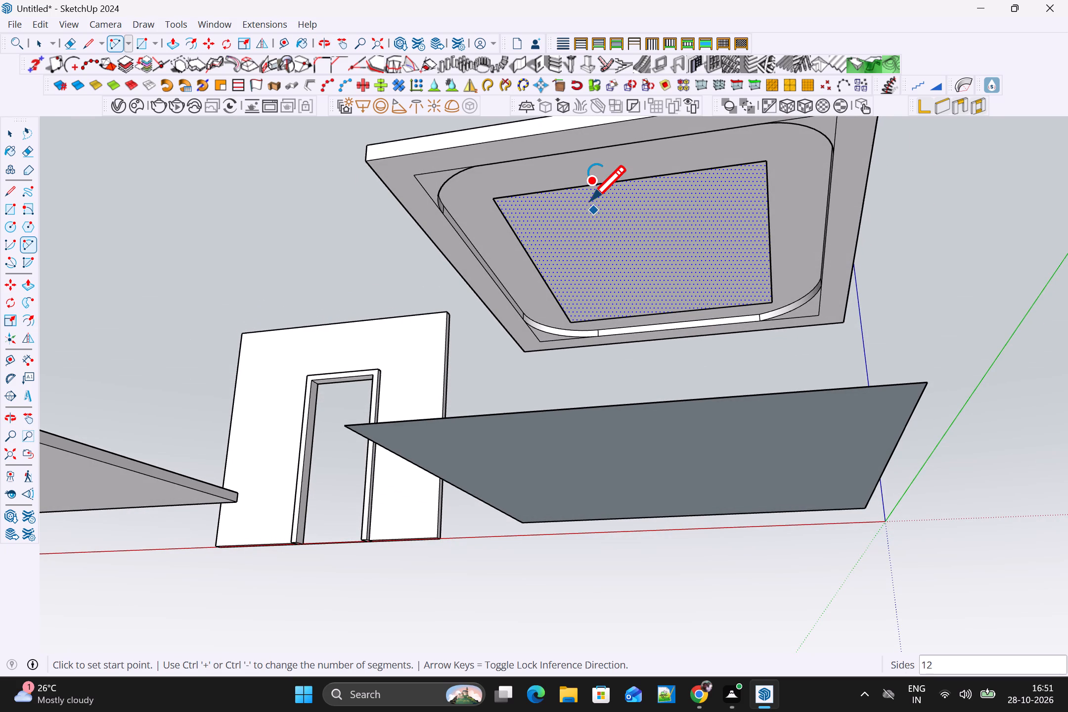
{"action": "key", "text": "f"}
{"action": "left_click", "coordinate": [588, 196]}
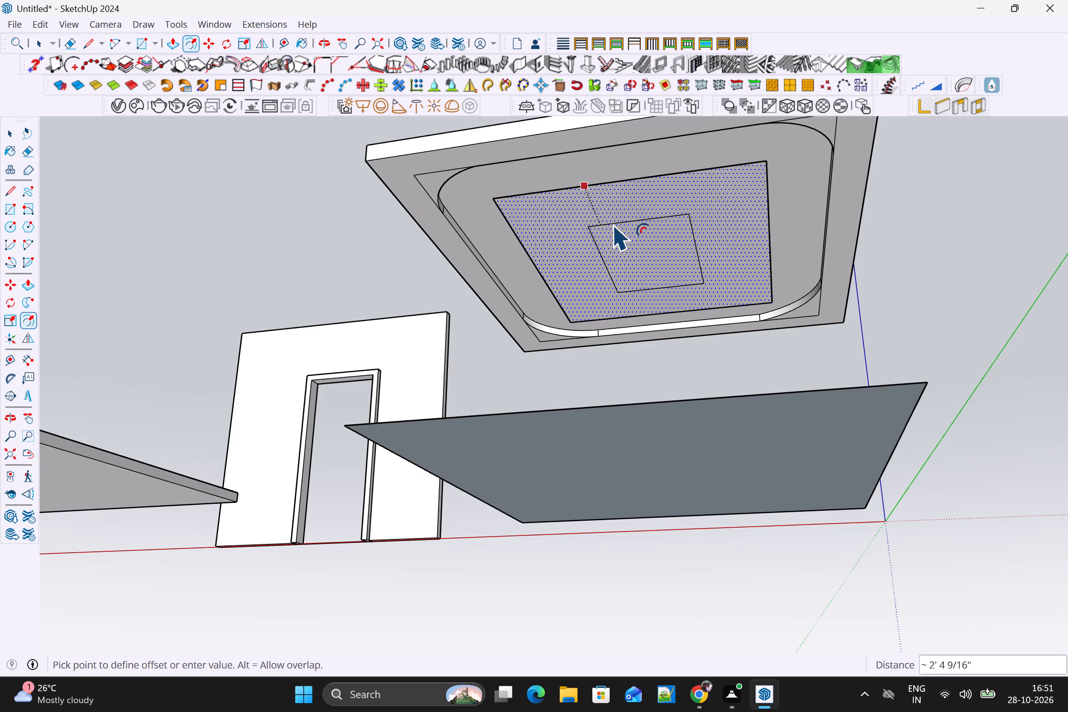
{"action": "left_click", "coordinate": [614, 222]}
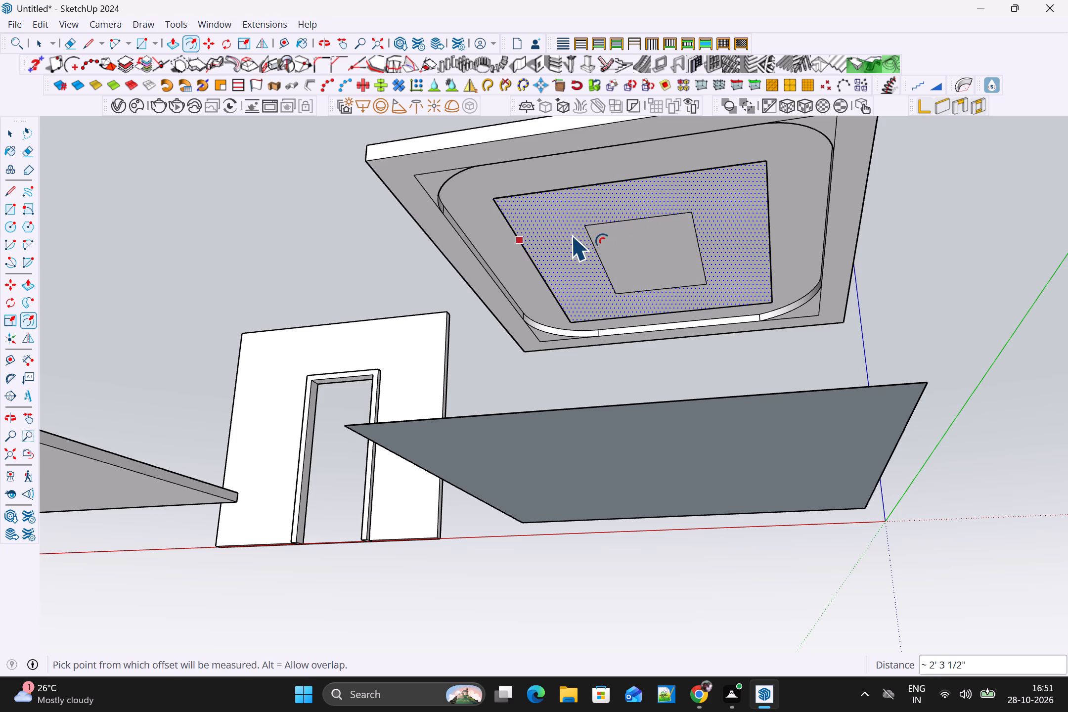
Draw a 2-point arc with about 4 1/2" bulge across the larger offset rectangle's corner diagonally opposite the origin.
{"action": "key", "text": "a"}
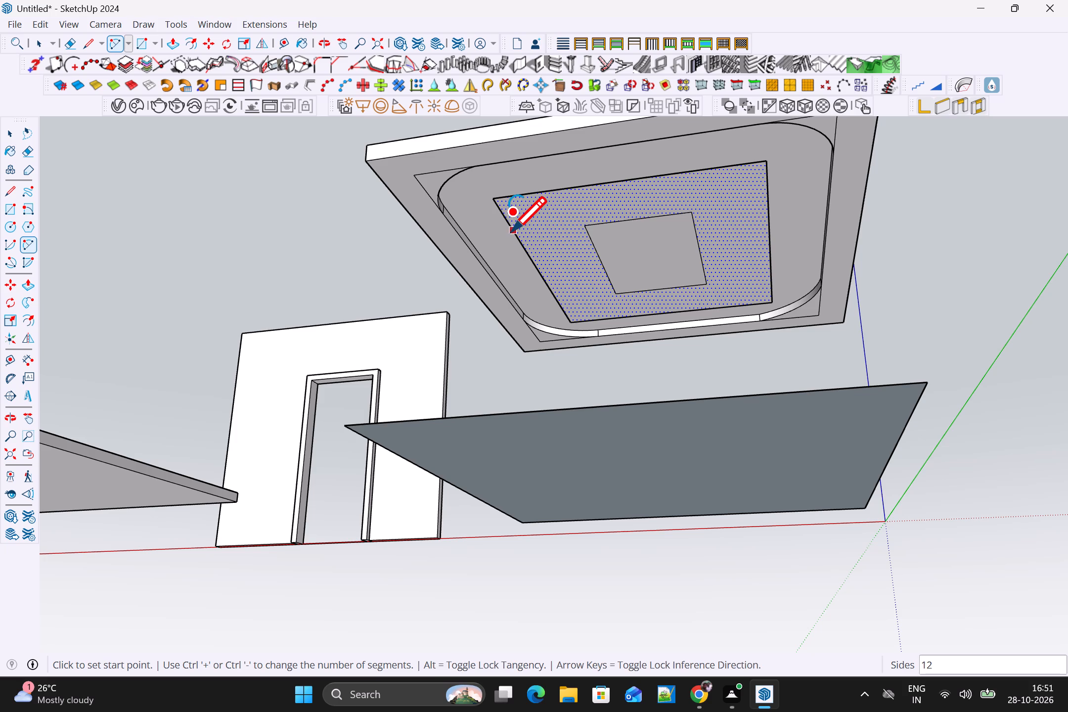
{"action": "left_click", "coordinate": [513, 232]}
{"action": "left_click", "coordinate": [539, 195]}
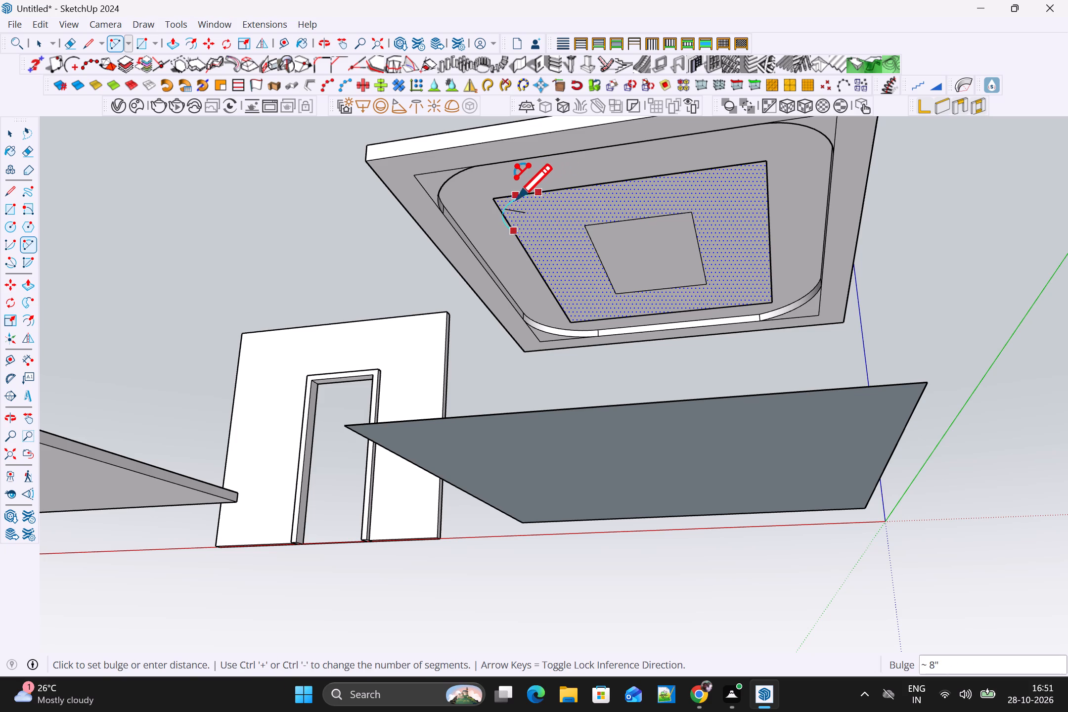
{"action": "scroll", "coordinate": [522, 202], "scroll_direction": "up", "scroll_amount": 9}
{"action": "left_click", "coordinate": [512, 200]}
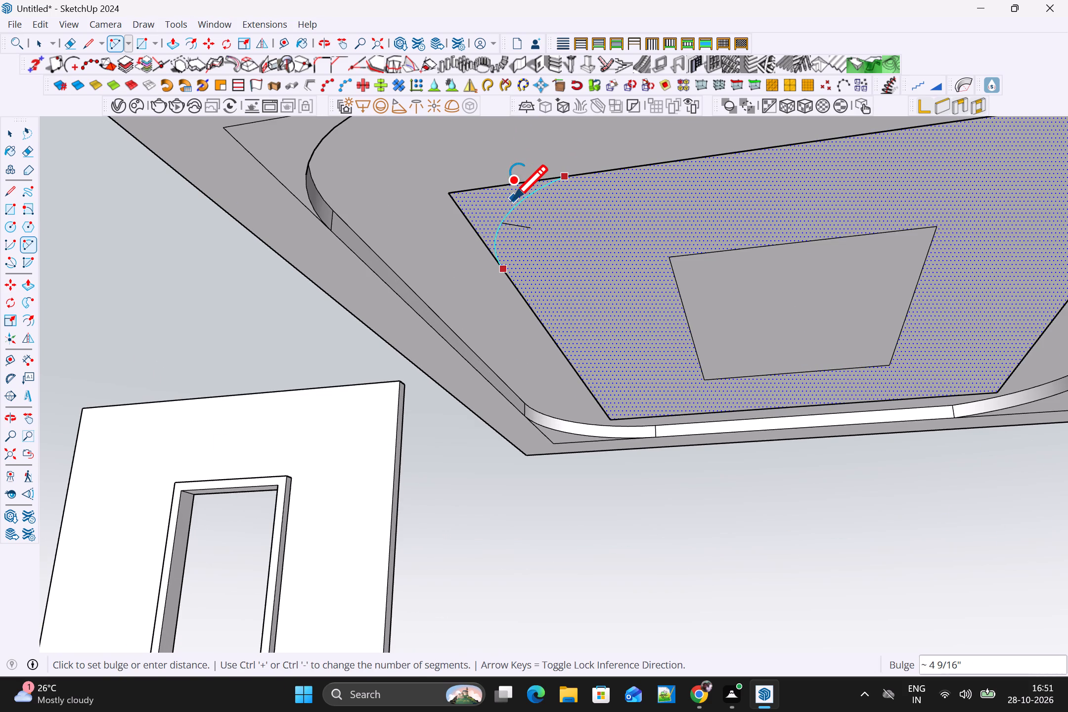
Round the two green-axis-side corners of both the larger and the central offset rectangles using the 2-Point Arc tool.
{"action": "scroll", "coordinate": [746, 212], "scroll_direction": "down", "scroll_amount": 11}
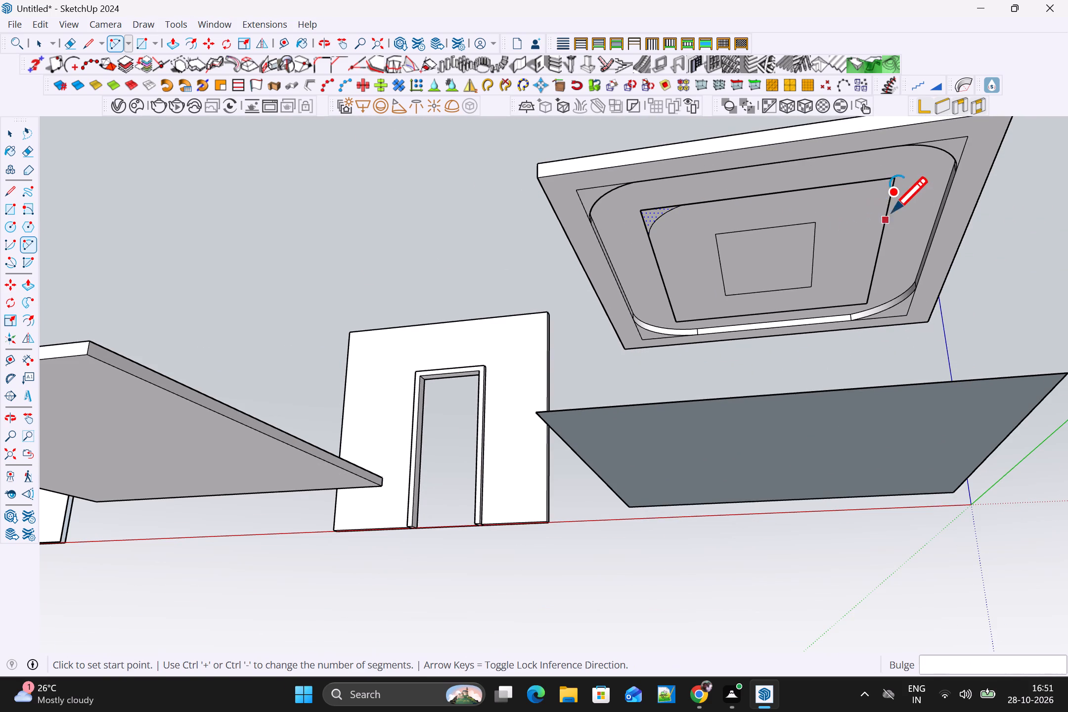
{"action": "double_click", "coordinate": [869, 203]}
{"action": "double_click", "coordinate": [858, 292]}
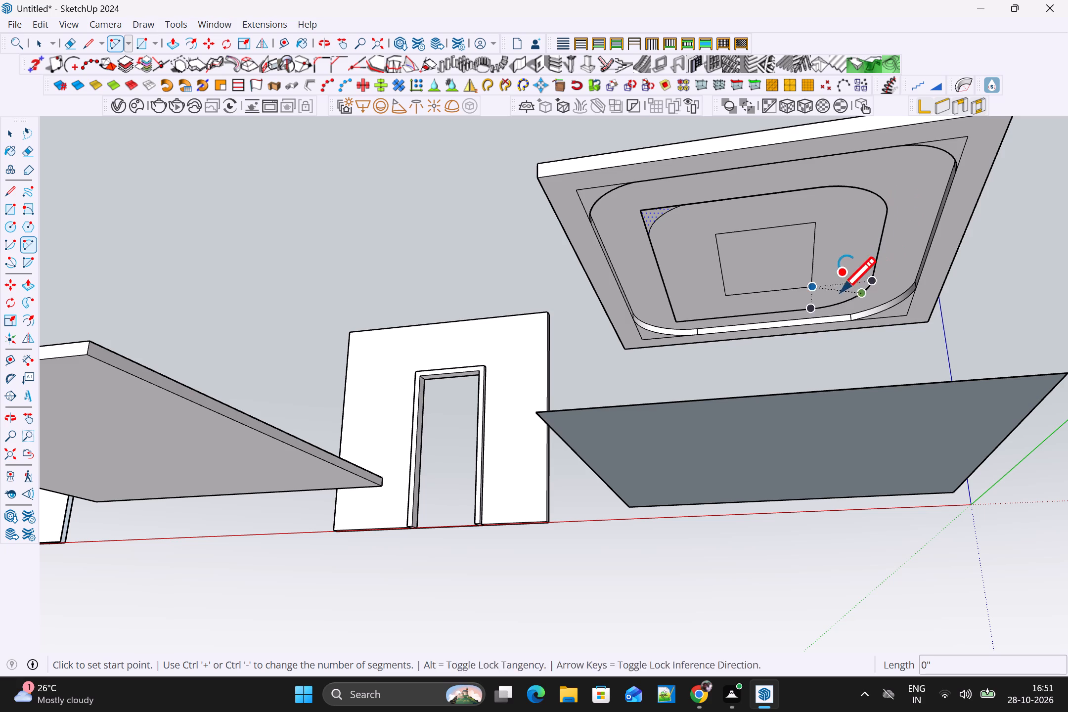
{"action": "double_click", "coordinate": [790, 278]}
{"action": "double_click", "coordinate": [790, 242]}
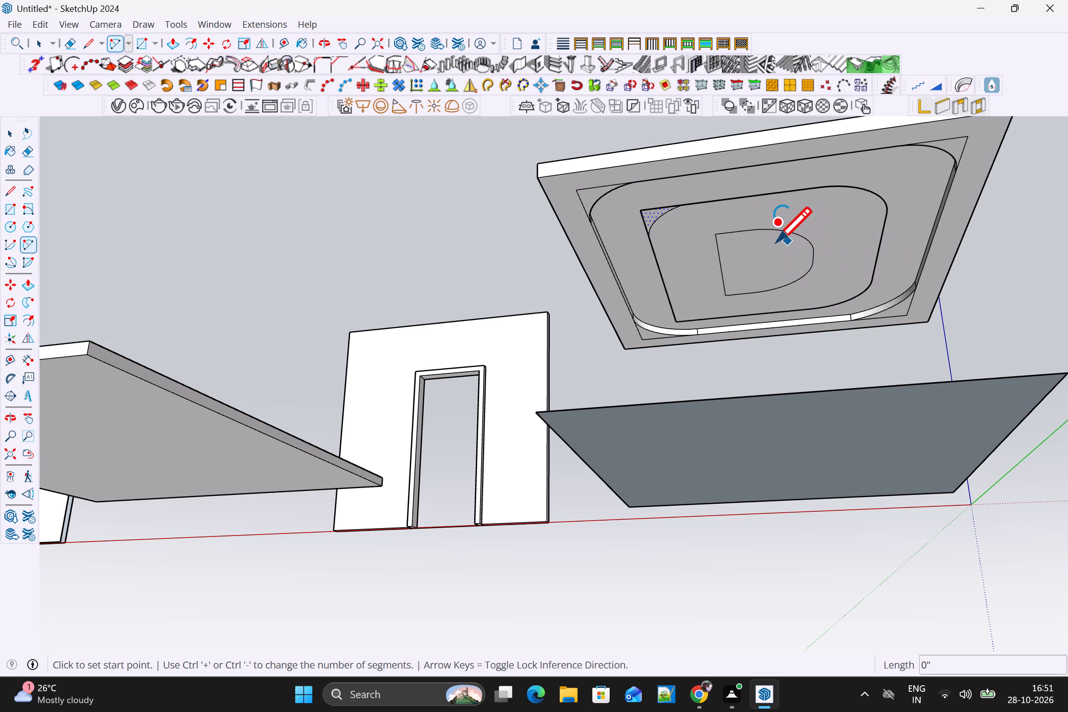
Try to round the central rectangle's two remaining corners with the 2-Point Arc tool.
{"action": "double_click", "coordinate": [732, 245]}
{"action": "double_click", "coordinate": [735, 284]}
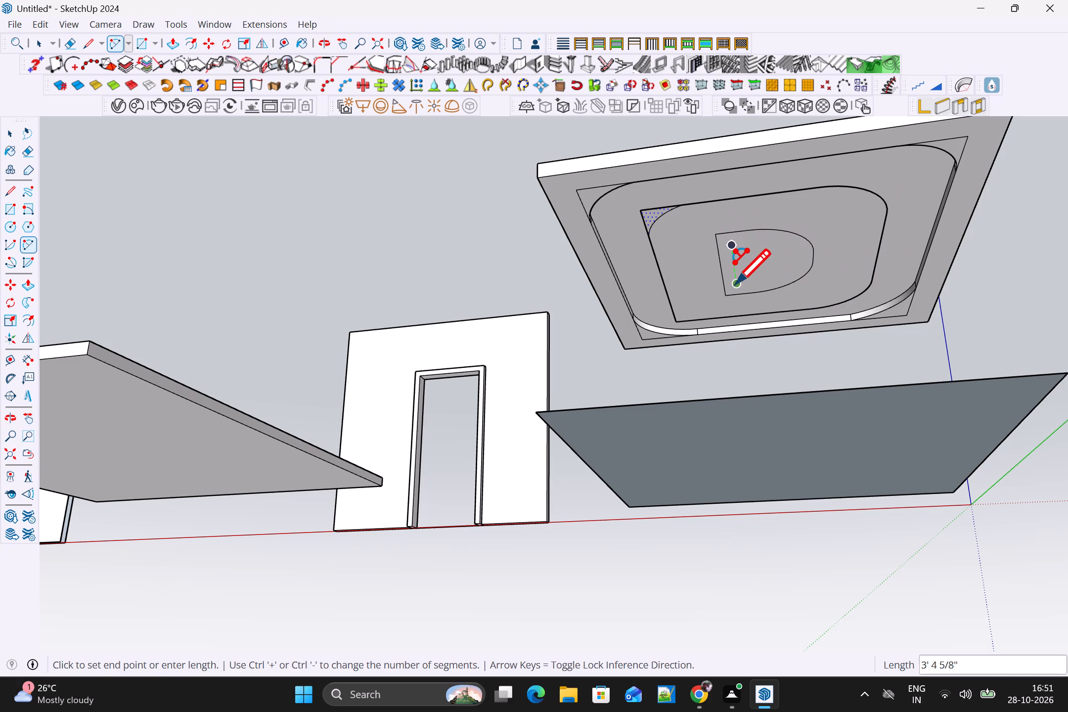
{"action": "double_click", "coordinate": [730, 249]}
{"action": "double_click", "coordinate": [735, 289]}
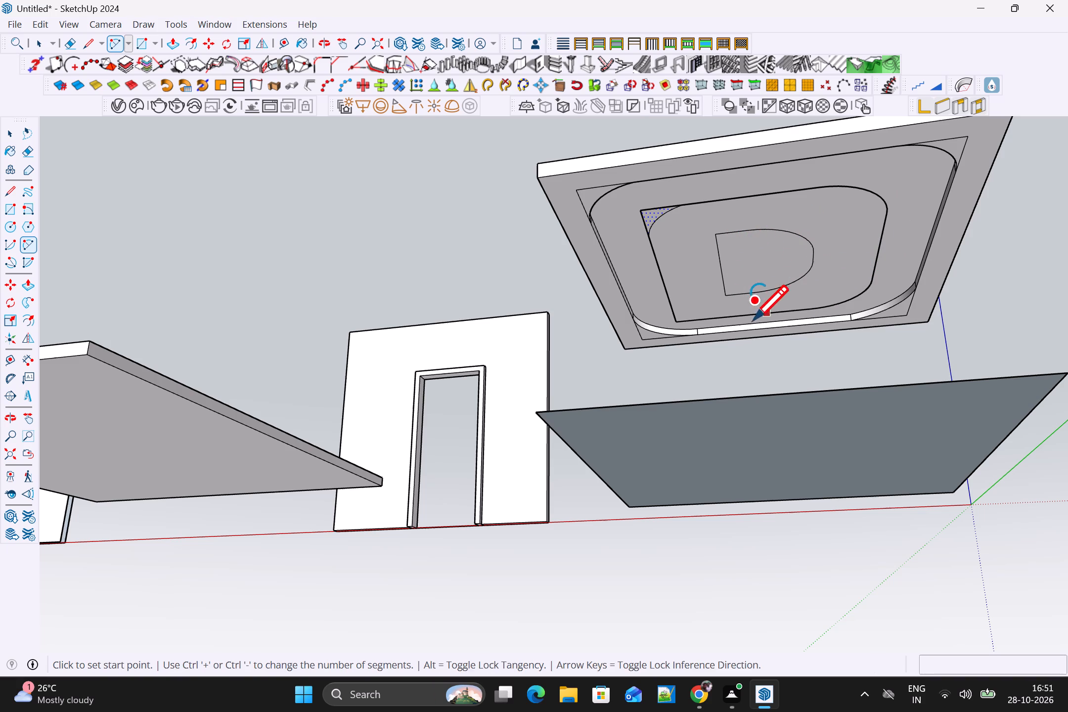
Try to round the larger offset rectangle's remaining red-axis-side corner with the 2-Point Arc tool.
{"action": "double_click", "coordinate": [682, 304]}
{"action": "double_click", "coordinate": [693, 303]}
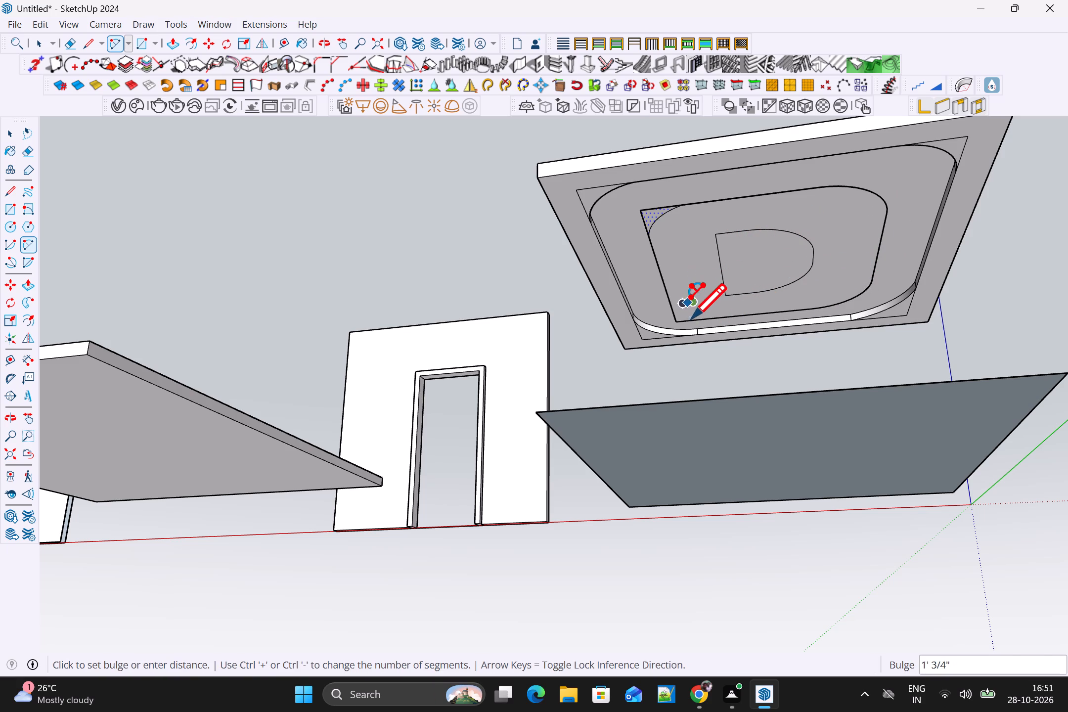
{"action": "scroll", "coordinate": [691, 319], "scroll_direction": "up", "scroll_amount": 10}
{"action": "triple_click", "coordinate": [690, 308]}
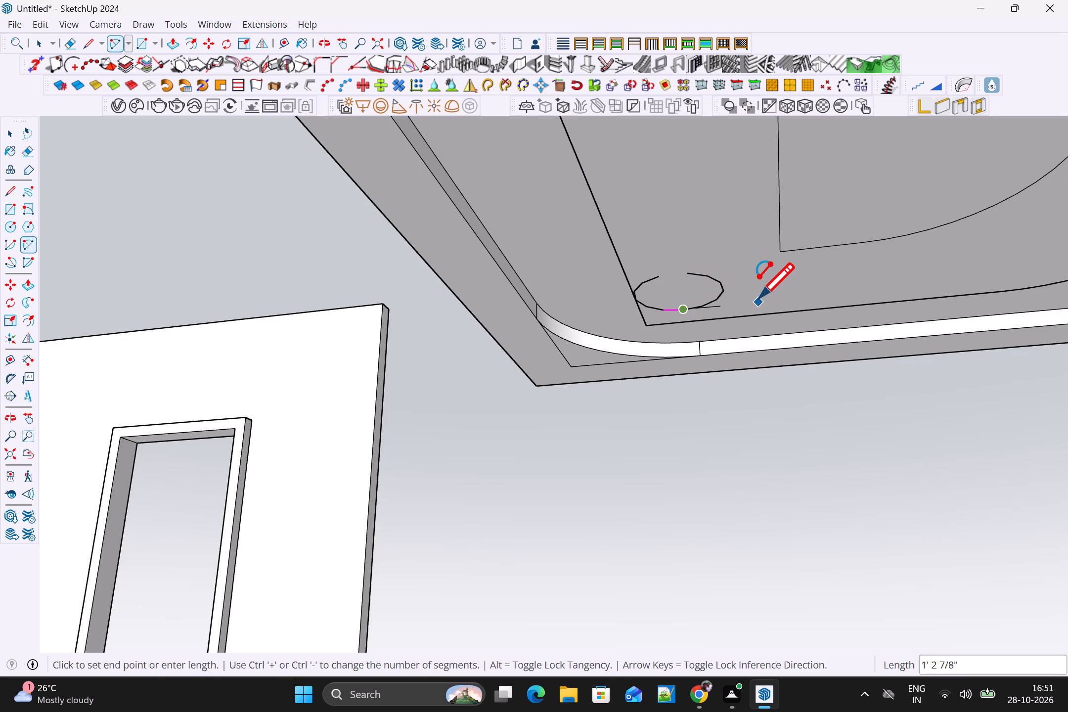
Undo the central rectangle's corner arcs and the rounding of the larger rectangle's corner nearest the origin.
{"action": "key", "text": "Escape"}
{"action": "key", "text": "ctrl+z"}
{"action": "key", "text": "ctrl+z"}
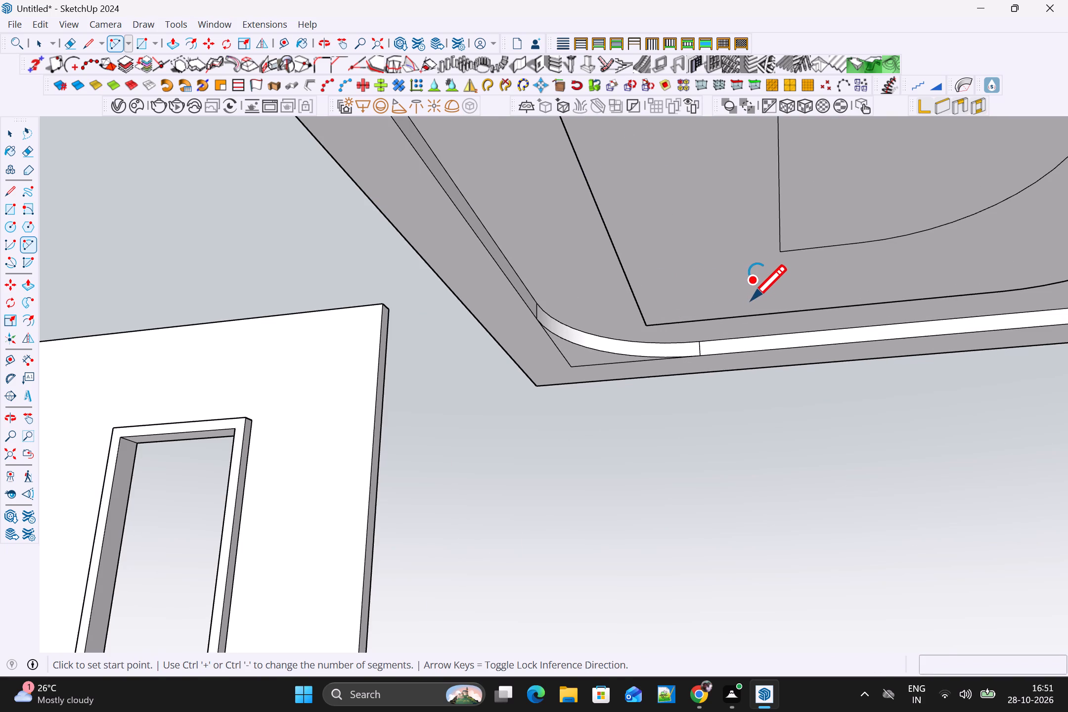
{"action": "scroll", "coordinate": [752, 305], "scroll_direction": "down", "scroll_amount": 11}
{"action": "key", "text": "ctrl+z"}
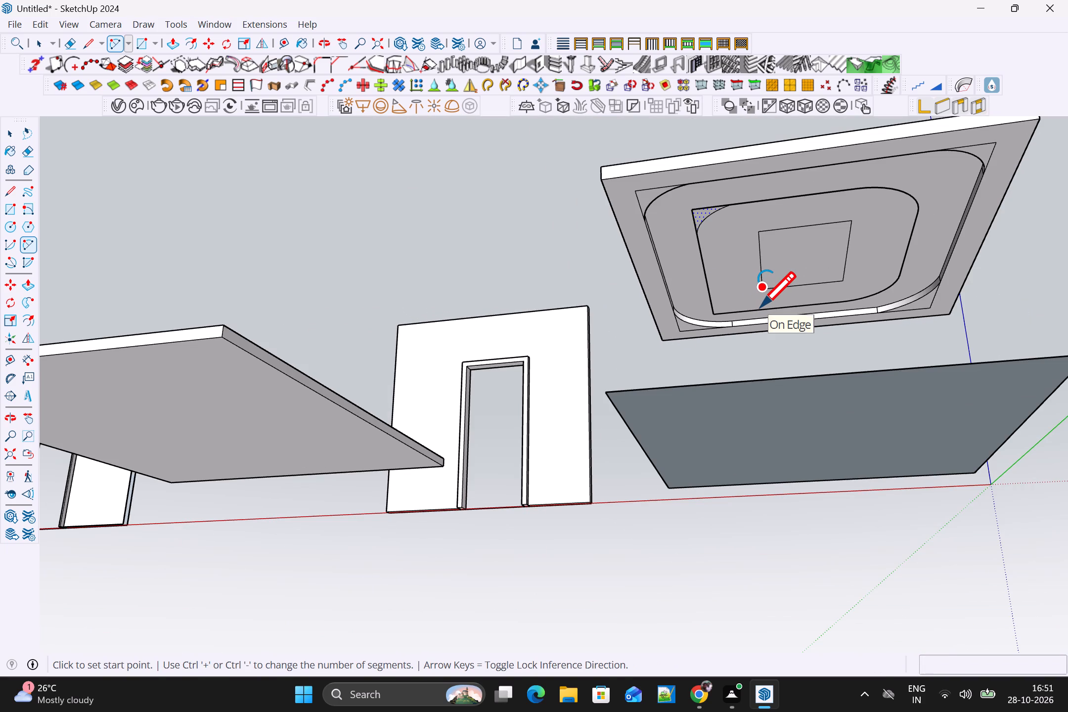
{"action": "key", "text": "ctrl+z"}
Round the larger offset rectangle's two red-axis-side corners by repeating the last 2-point arc.
{"action": "double_click", "coordinate": [886, 290]}
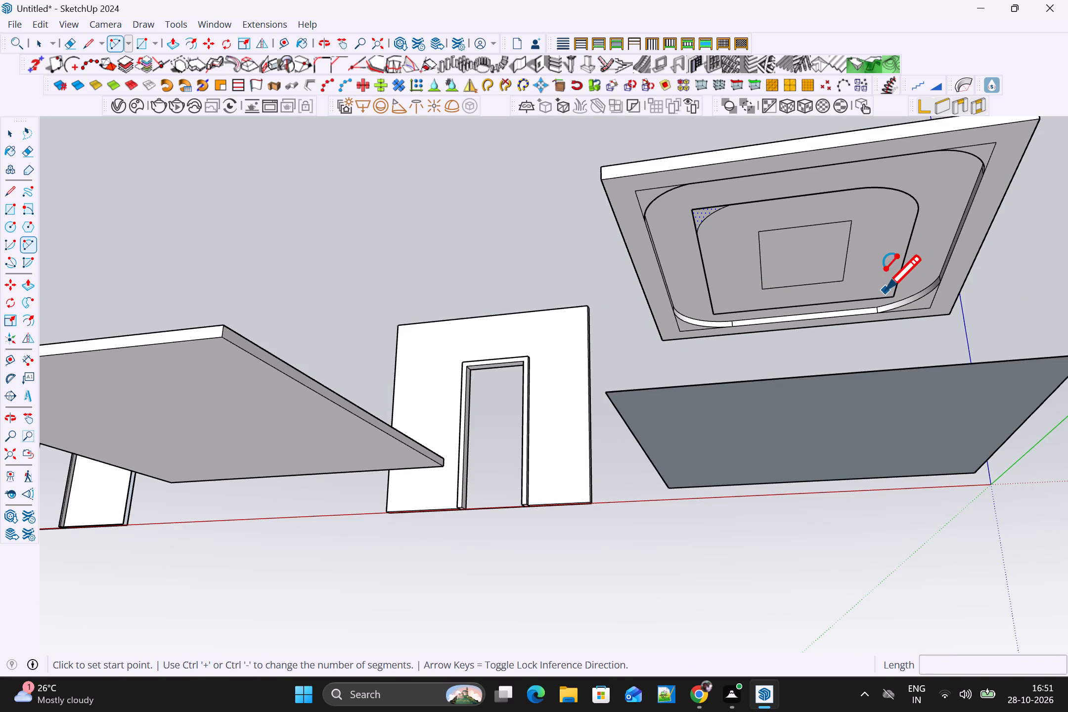
{"action": "double_click", "coordinate": [729, 307]}
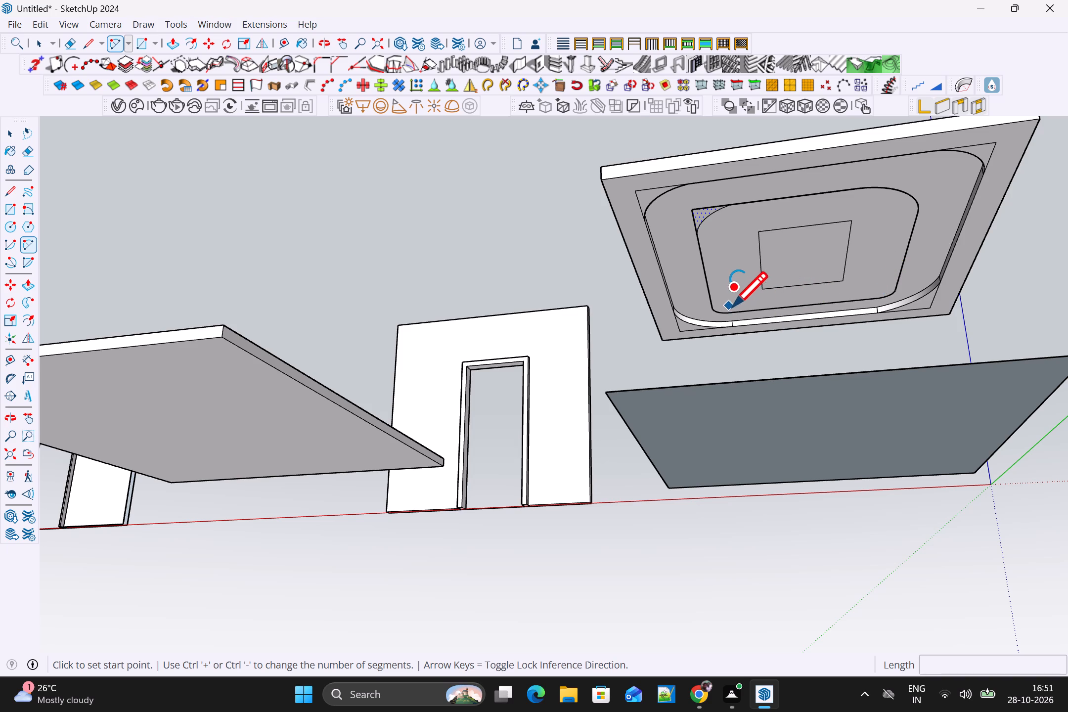
Draw a 2-point arc about 1' 1/2" long, tangent to the edges, across the central rectangle's green-axis-side corner farthest from the red axis.
{"action": "scroll", "coordinate": [798, 245], "scroll_direction": "up", "scroll_amount": 5}
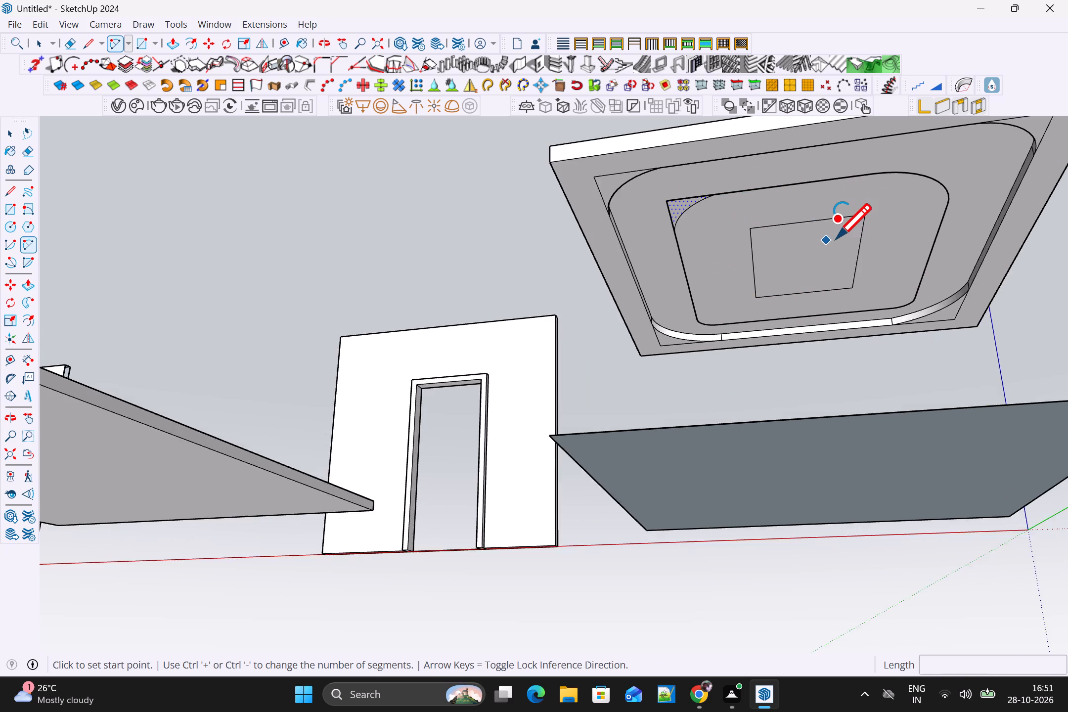
{"action": "scroll", "coordinate": [836, 239], "scroll_direction": "up", "scroll_amount": 1}
{"action": "key", "text": "space"}
{"action": "key", "text": "a"}
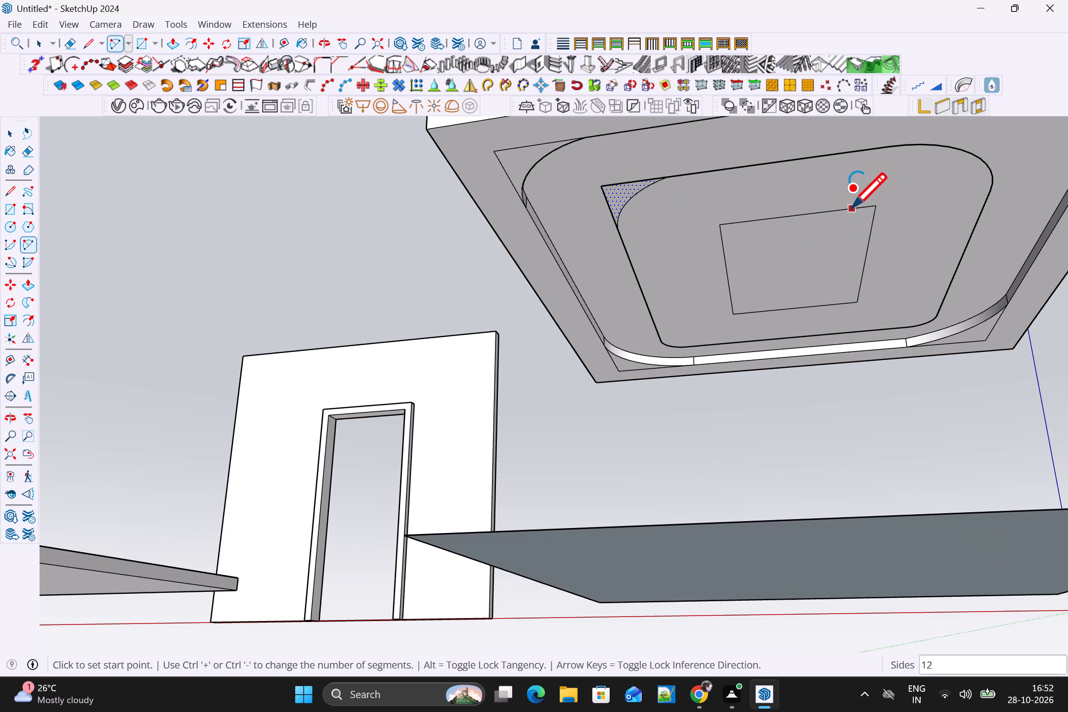
{"action": "left_click", "coordinate": [849, 209]}
{"action": "scroll", "coordinate": [867, 233], "scroll_direction": "up", "scroll_amount": 5}
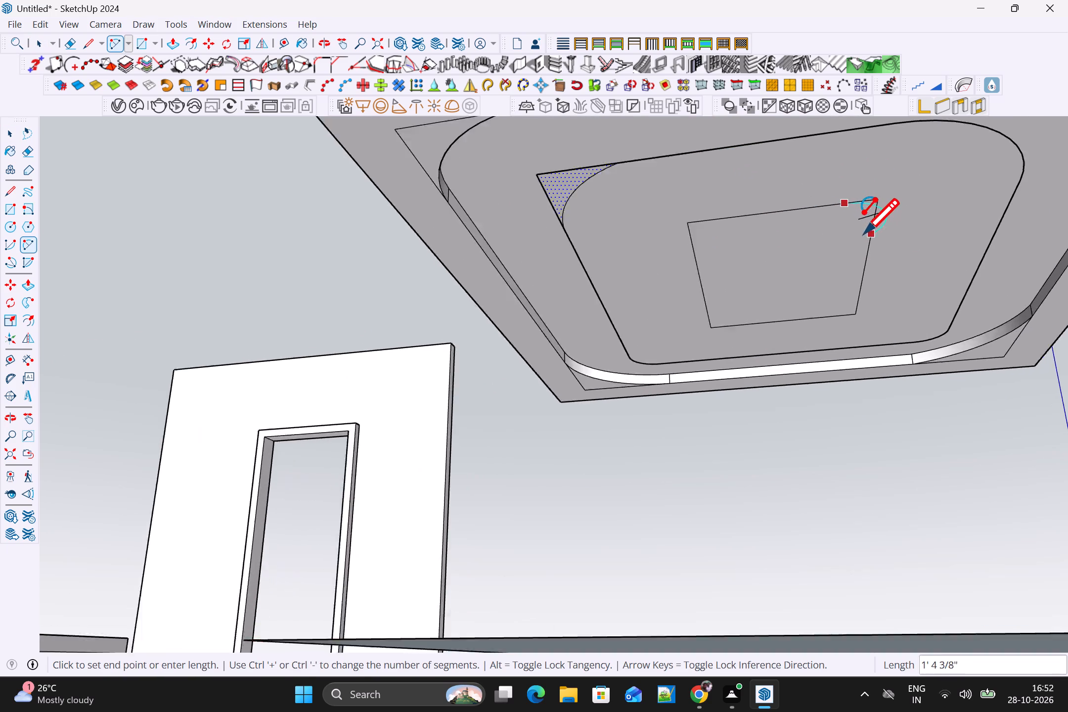
{"action": "scroll", "coordinate": [864, 234], "scroll_direction": "up", "scroll_amount": 7}
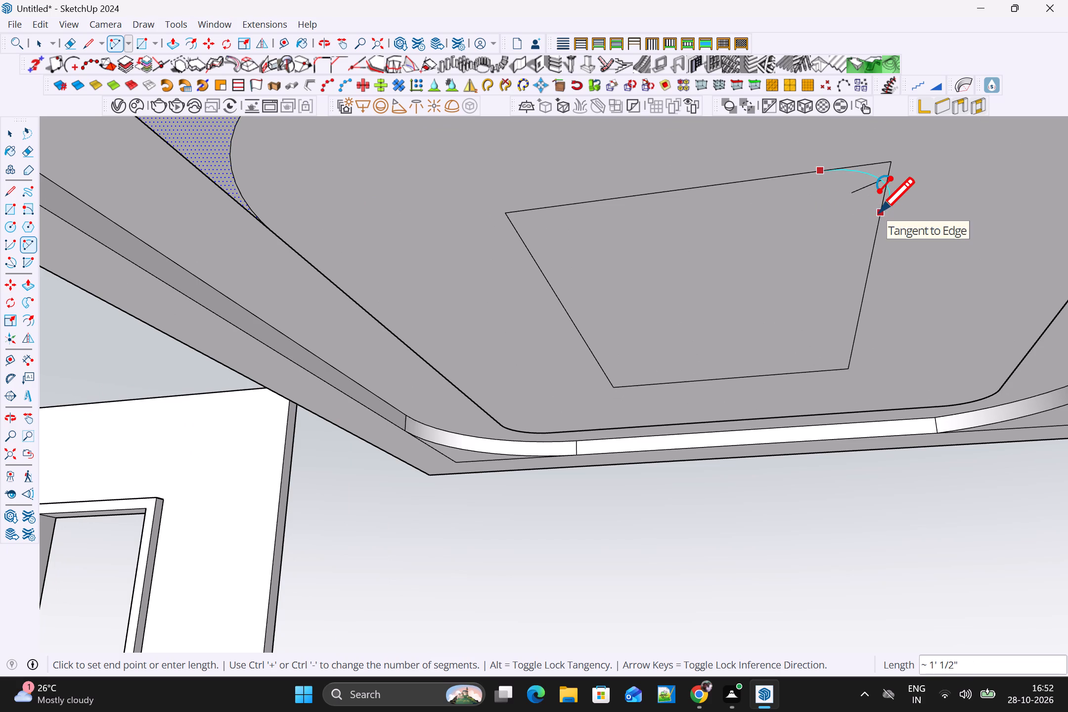
{"action": "left_click", "coordinate": [879, 213]}
{"action": "left_click", "coordinate": [875, 189]}
{"action": "scroll", "coordinate": [870, 209], "scroll_direction": "down", "scroll_amount": 3}
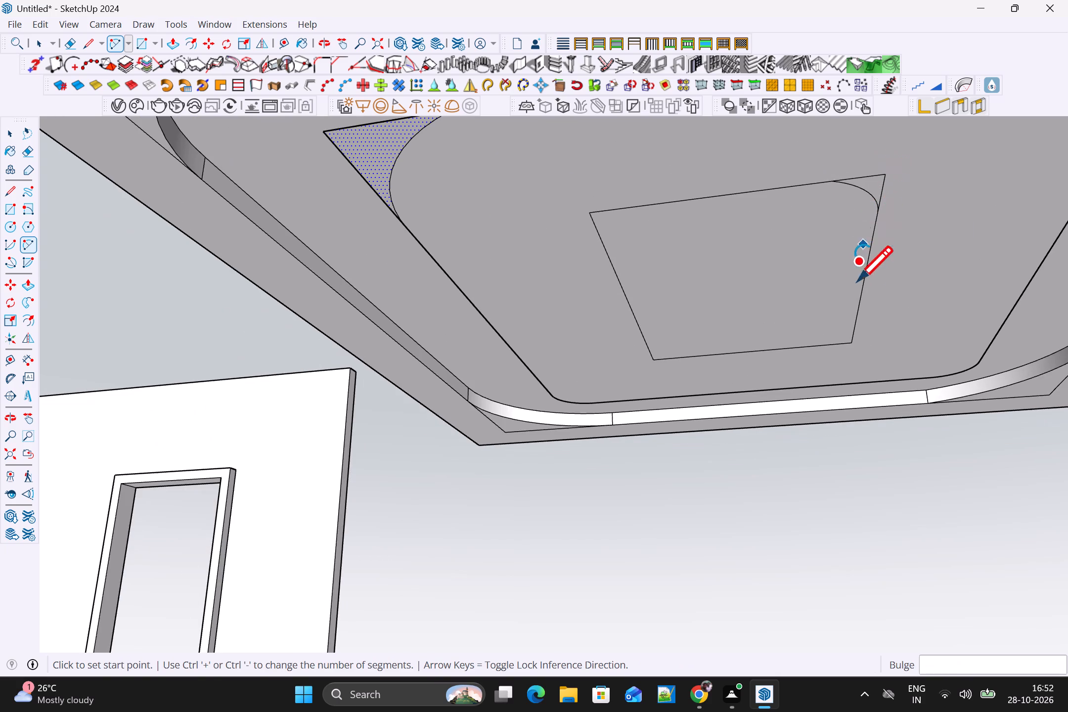
Round the central rectangle's other three corners by repeating the same 2-point arc.
{"action": "double_click", "coordinate": [843, 326]}
{"action": "double_click", "coordinate": [667, 340]}
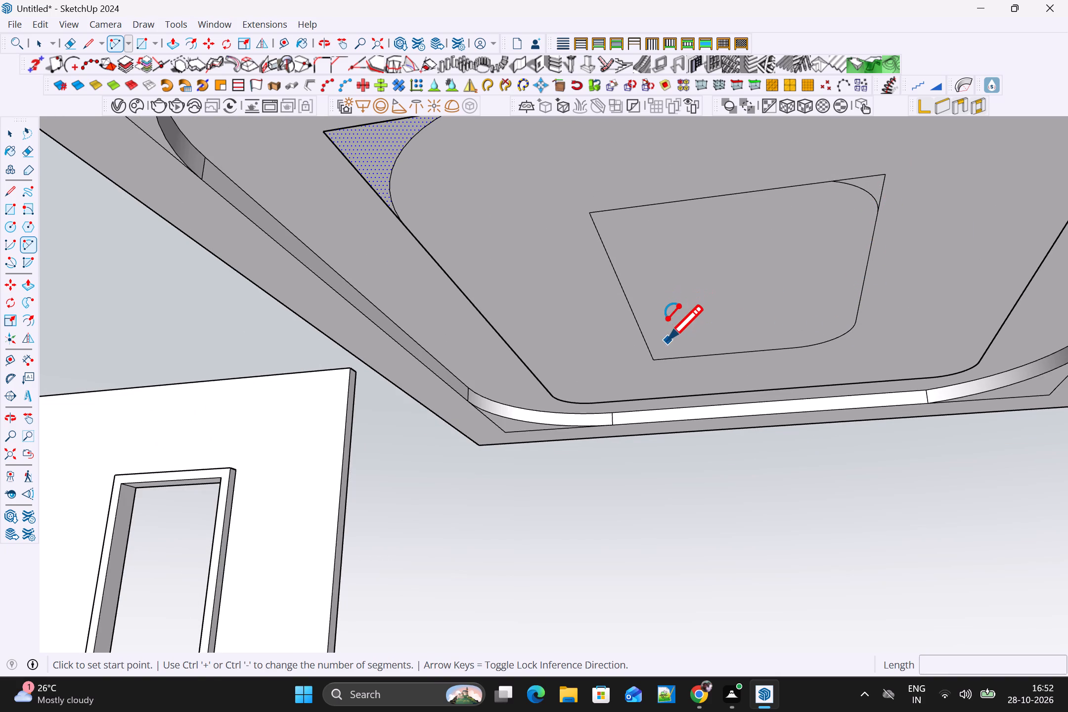
{"action": "double_click", "coordinate": [622, 224]}
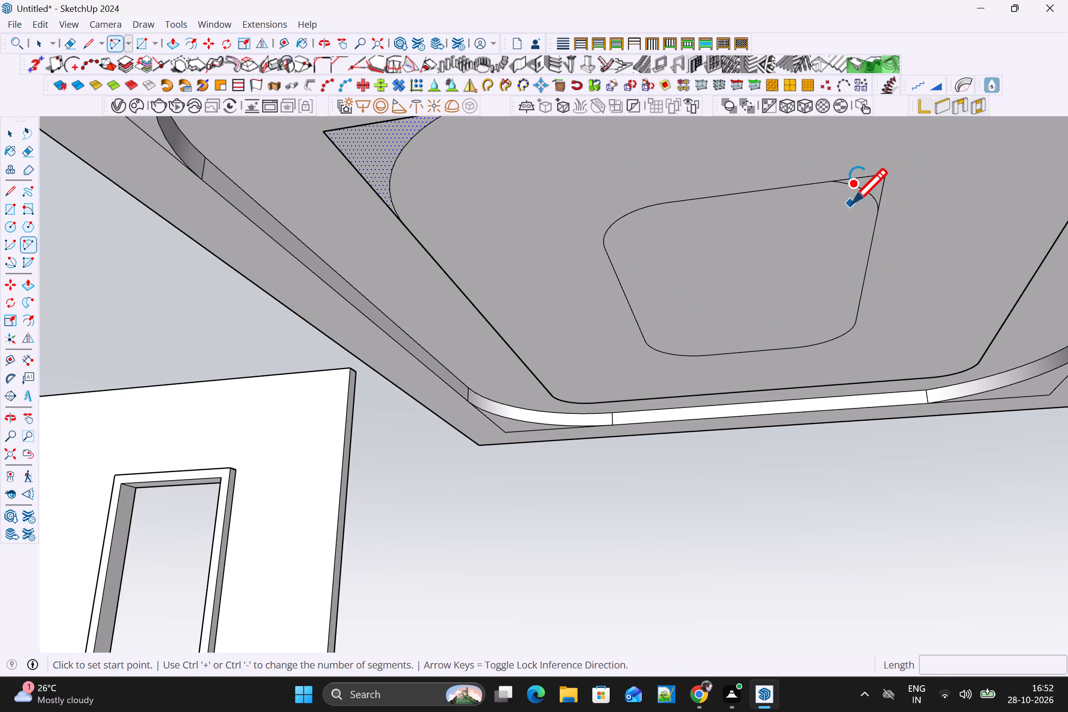
{"action": "double_click", "coordinate": [852, 204]}
Erase the leftover sharp corner edges outside the arcs on both the central and the larger offset rectangles.
{"action": "scroll", "coordinate": [900, 233], "scroll_direction": "down", "scroll_amount": 3}
{"action": "key", "text": "space"}
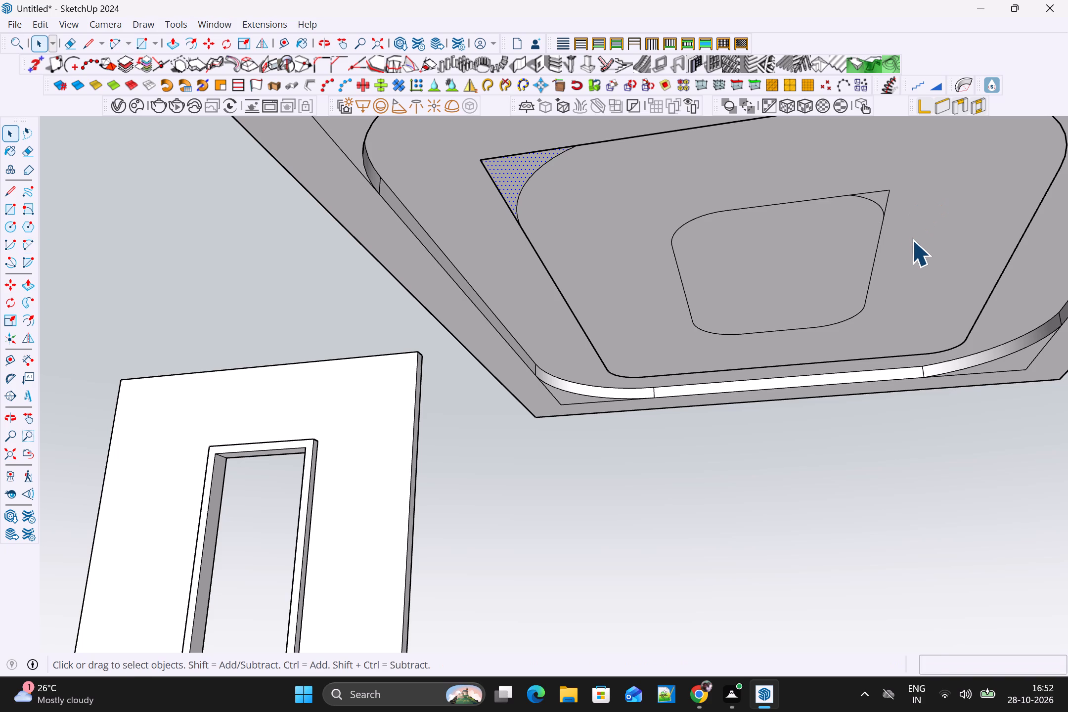
{"action": "key", "text": "a"}
{"action": "scroll", "coordinate": [901, 222], "scroll_direction": "up", "scroll_amount": 4}
{"action": "key", "text": "e"}
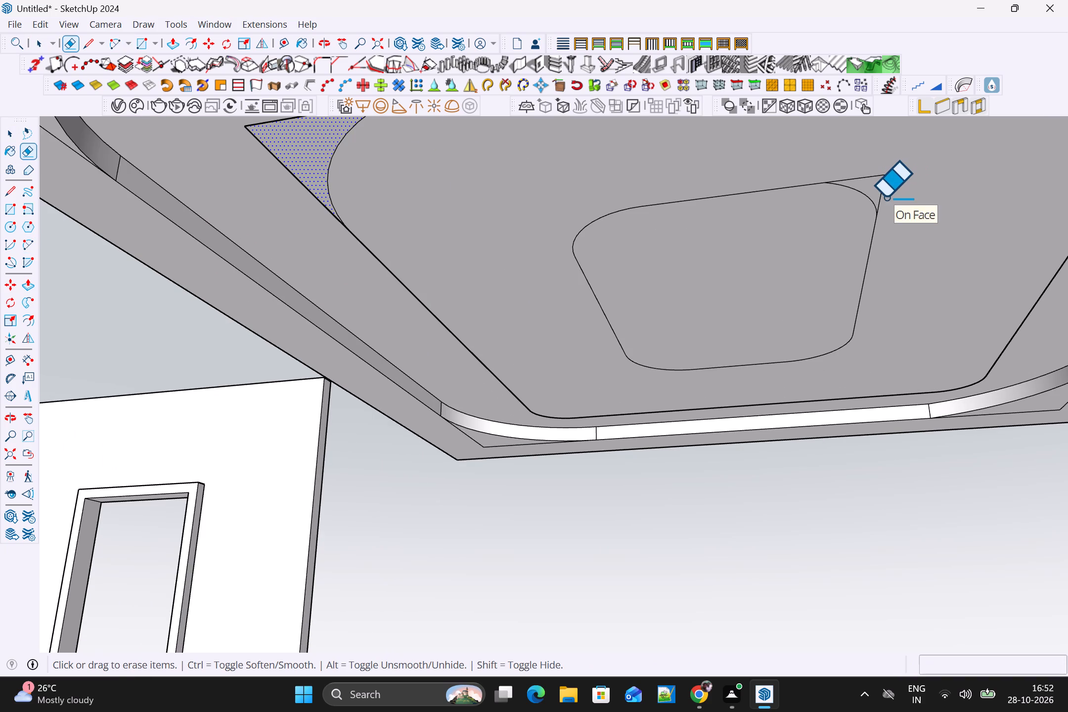
{"action": "left_click_drag", "start_coordinate": [885, 197], "coordinate": [864, 181]}
{"action": "left_click_drag", "start_coordinate": [868, 173], "coordinate": [881, 196]}
{"action": "scroll", "coordinate": [896, 204], "scroll_direction": "down", "scroll_amount": 5}
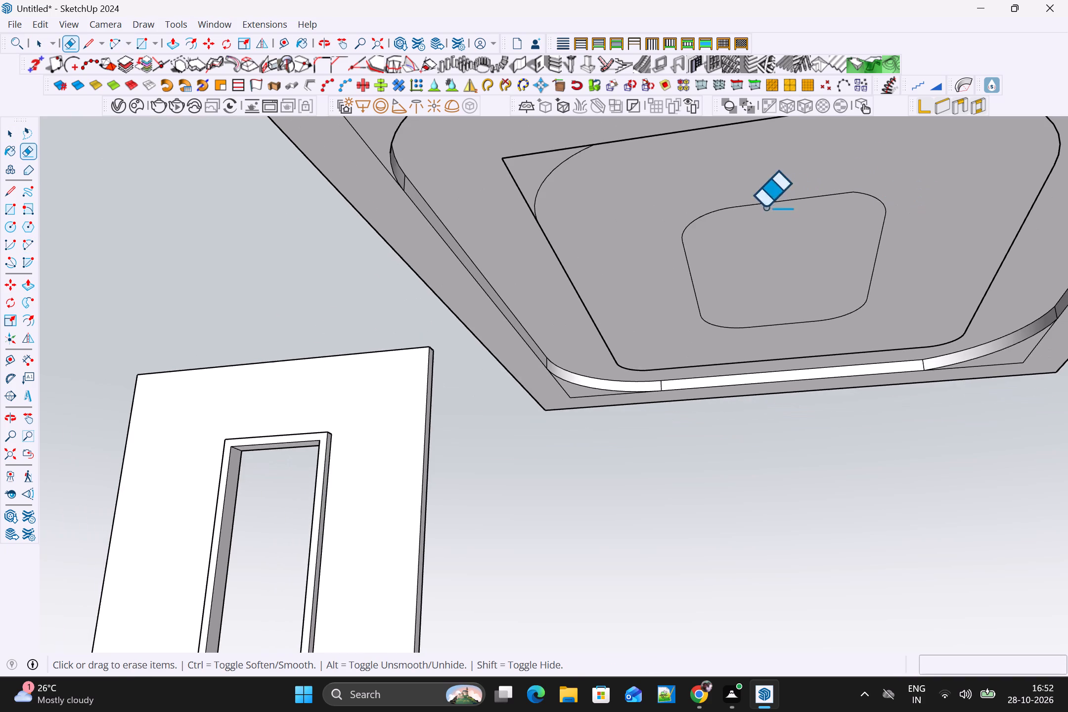
{"action": "left_click_drag", "start_coordinate": [530, 151], "coordinate": [509, 208]}
Push the central rounded rectangle's face 3 1/2" up into the slab with Push/Pull.
{"action": "scroll", "coordinate": [545, 204], "scroll_direction": "down", "scroll_amount": 5}
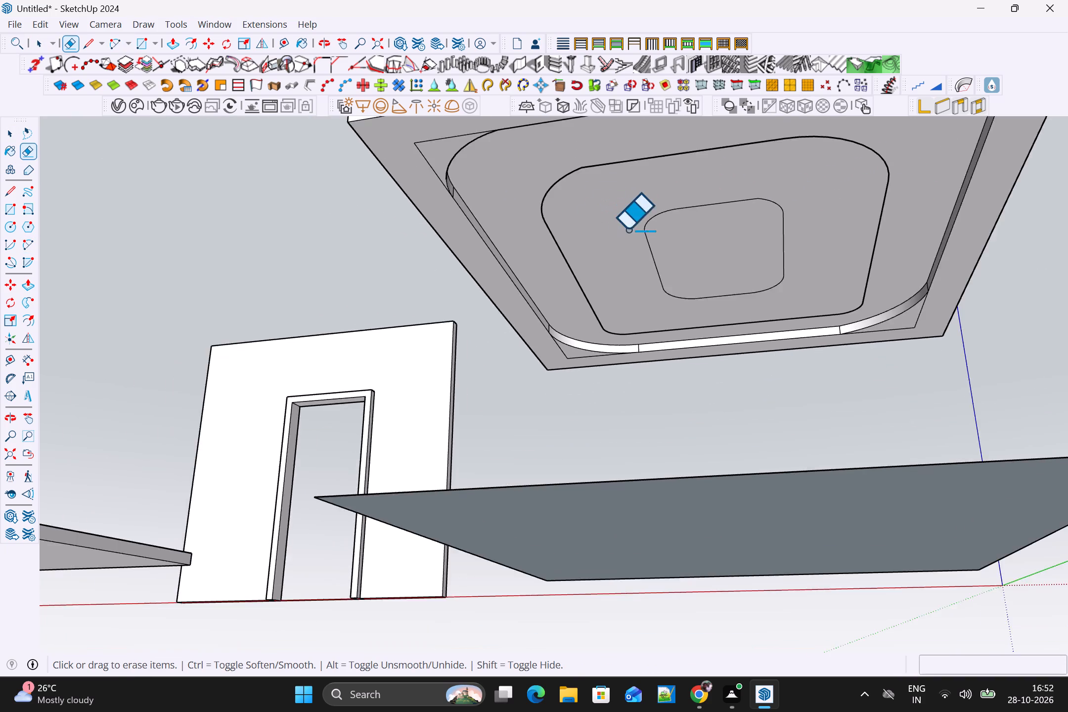
{"action": "scroll", "coordinate": [627, 229], "scroll_direction": "down", "scroll_amount": 2}
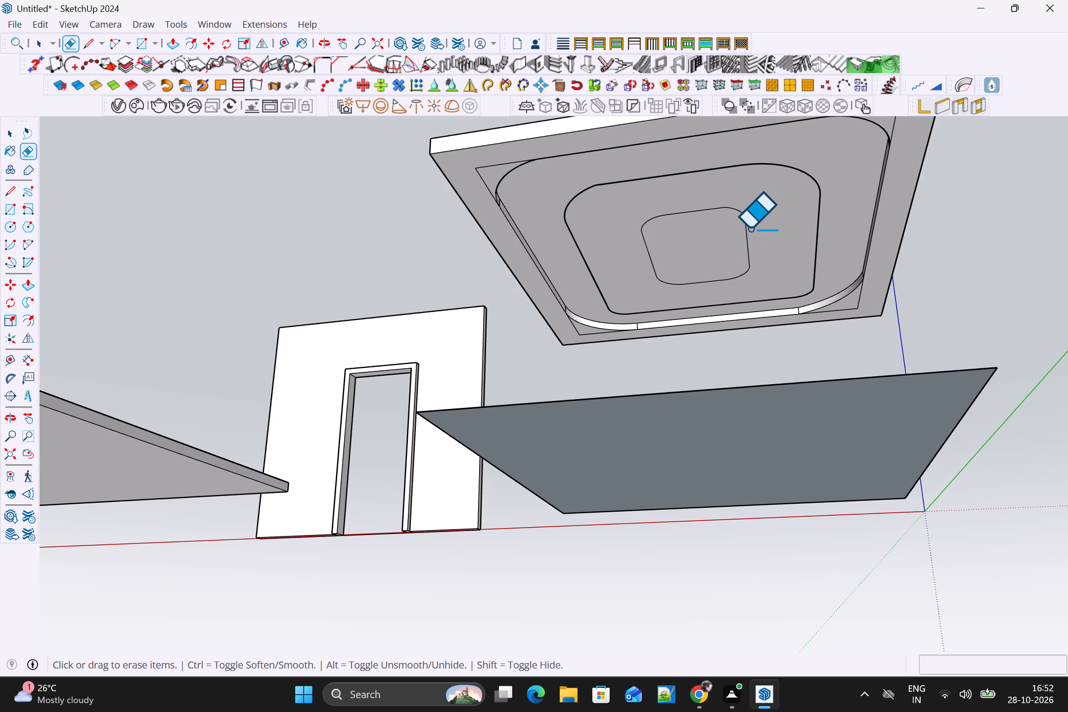
{"action": "key", "text": "space"}
{"action": "key", "text": "p"}
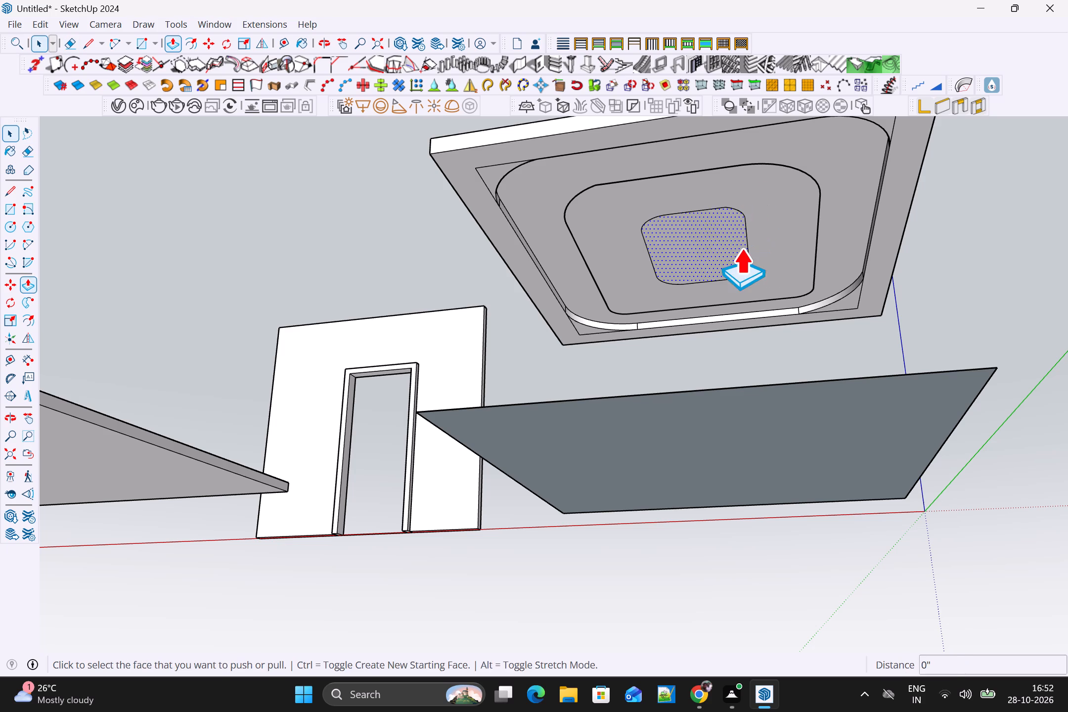
{"action": "left_click", "coordinate": [707, 248]}
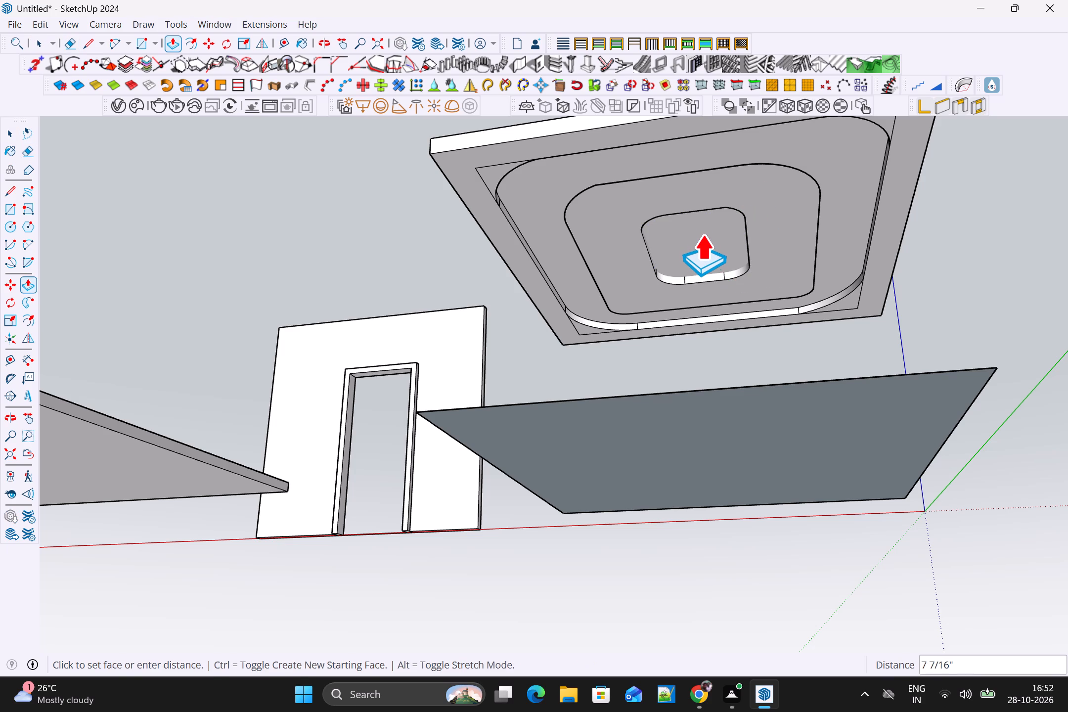
{"action": "scroll", "coordinate": [707, 238], "scroll_direction": "up", "scroll_amount": 1}
{"action": "middle_click_drag", "start_coordinate": [707, 240], "coordinate": [534, 286]}
{"action": "scroll", "coordinate": [700, 242], "scroll_direction": "up", "scroll_amount": 1}
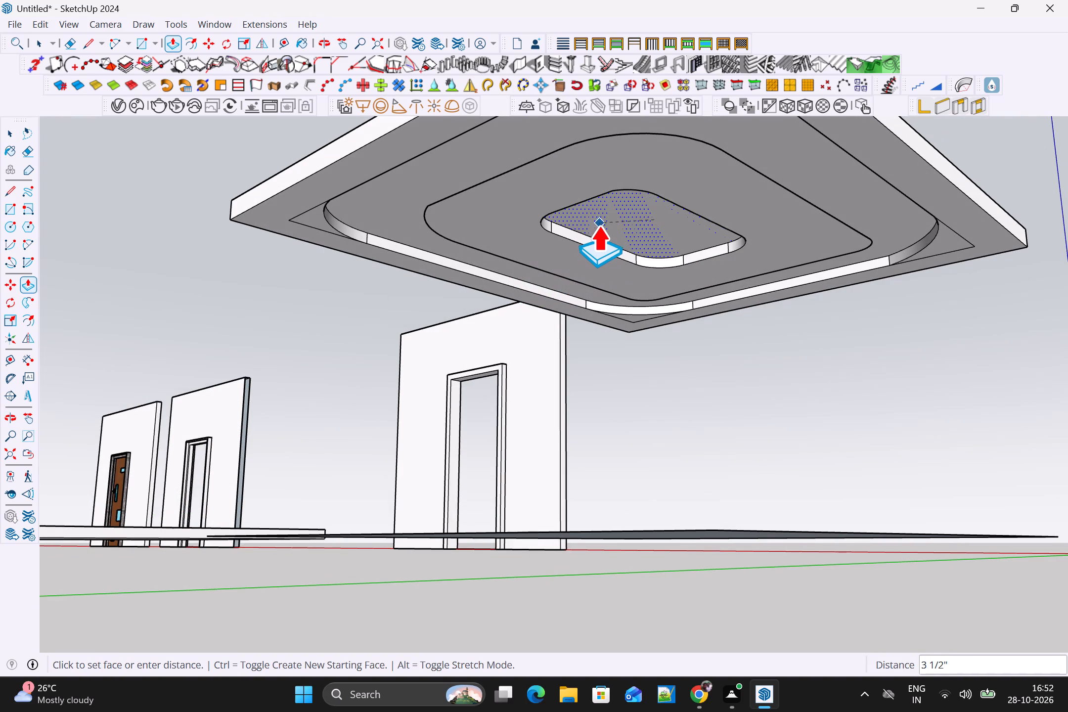
{"action": "scroll", "coordinate": [597, 229], "scroll_direction": "up", "scroll_amount": 2}
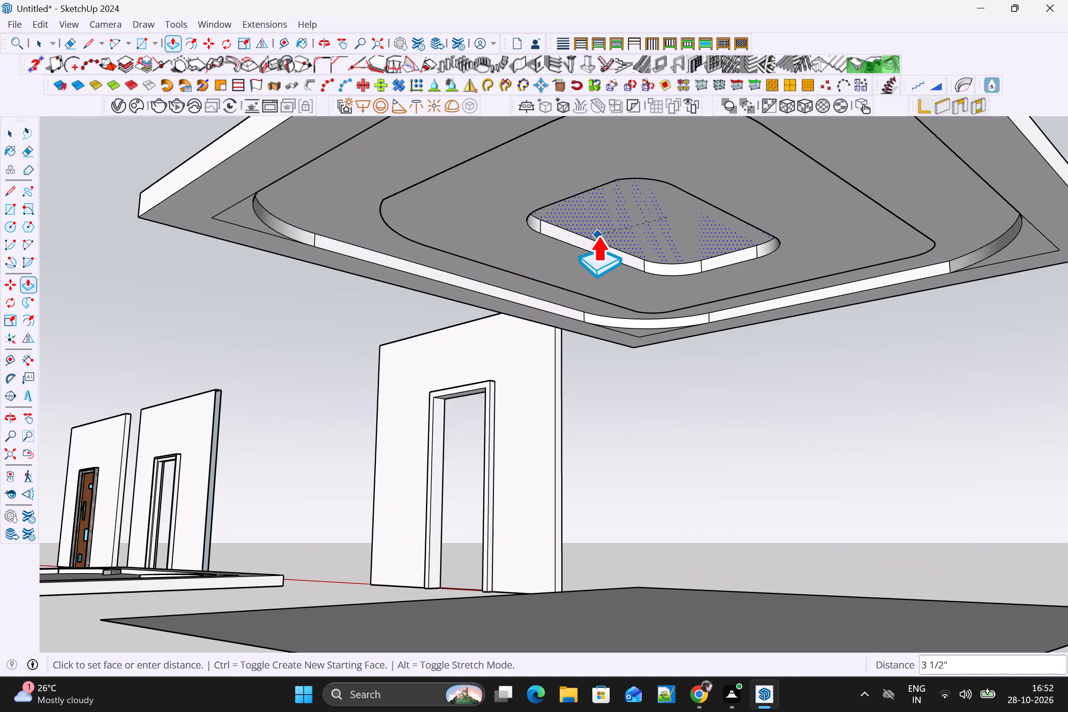
{"action": "left_click", "coordinate": [598, 244]}
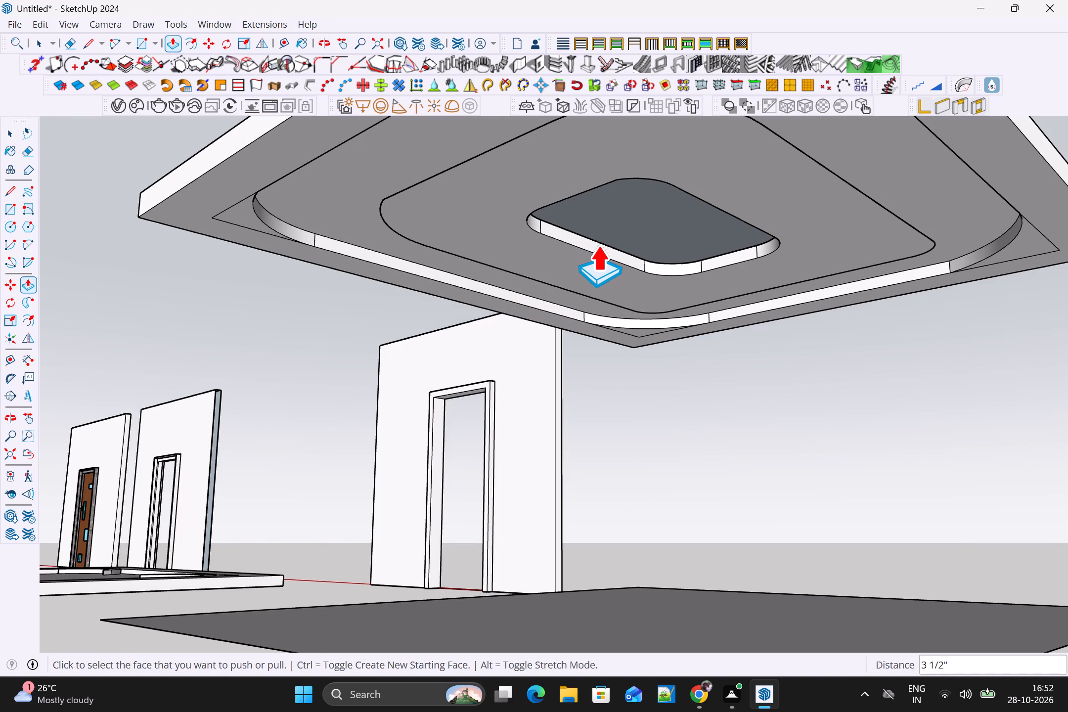
Draw a narrow rectangle about 7' 3 1/2" by 5 3/4" beside the central recess, on the side away from the origin.
{"action": "middle_click_drag", "start_coordinate": [605, 241], "coordinate": [471, 466]}
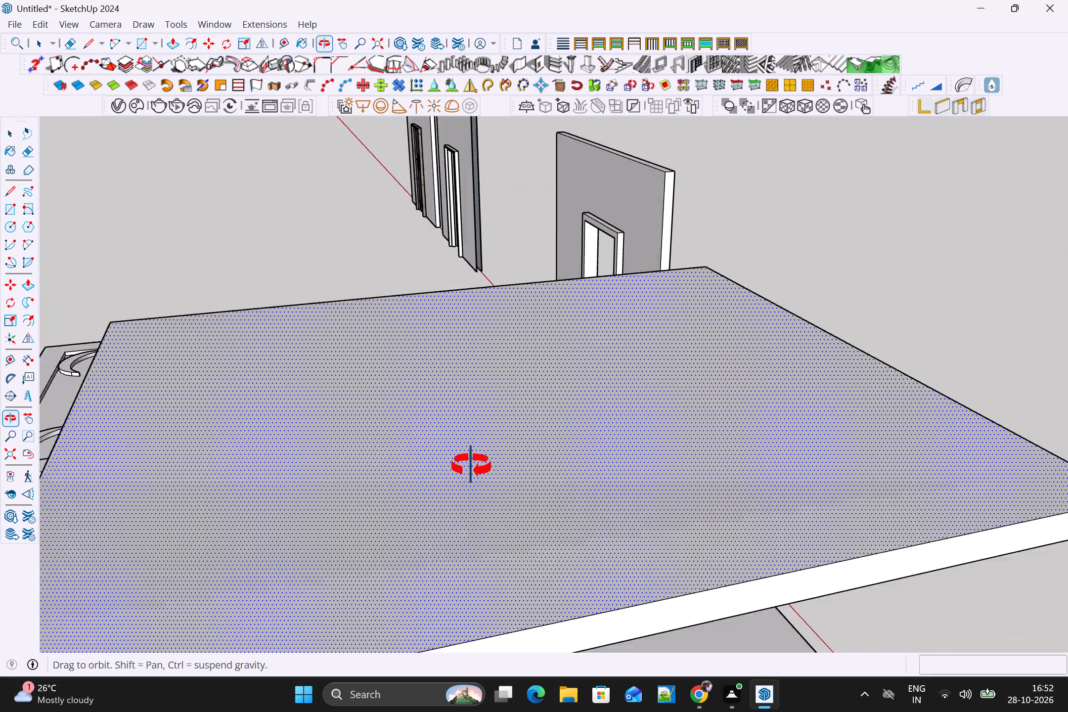
{"action": "middle_click_drag", "start_coordinate": [471, 466], "coordinate": [563, 169]}
{"action": "key", "text": "space"}
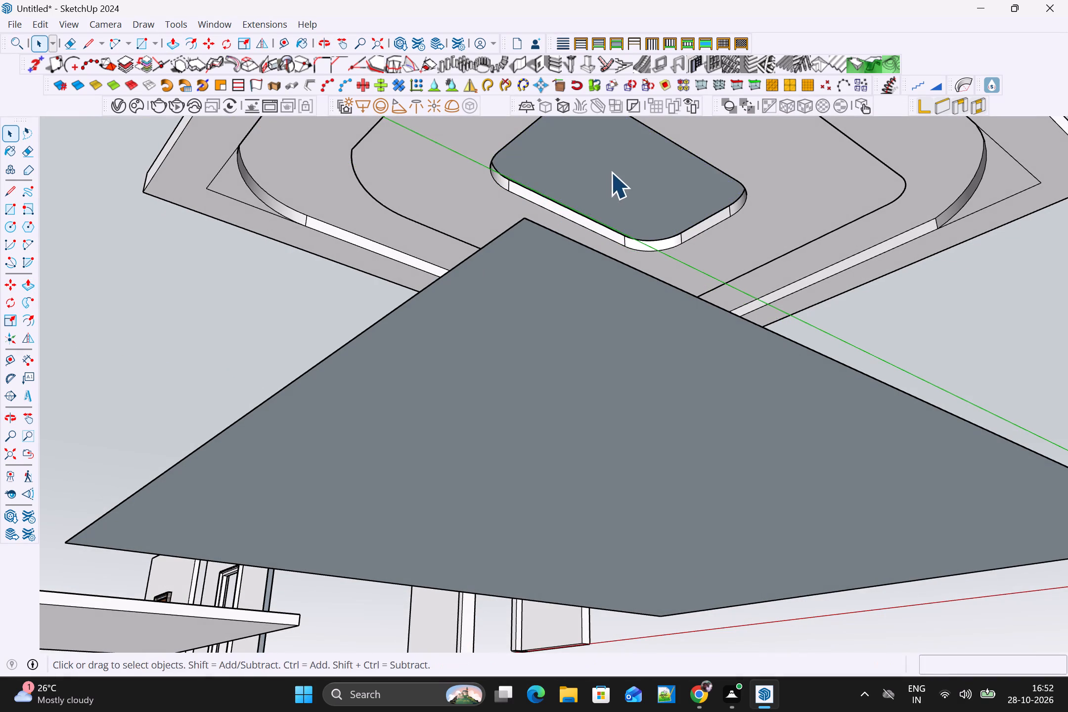
{"action": "middle_click_drag", "start_coordinate": [617, 173], "coordinate": [615, 246]}
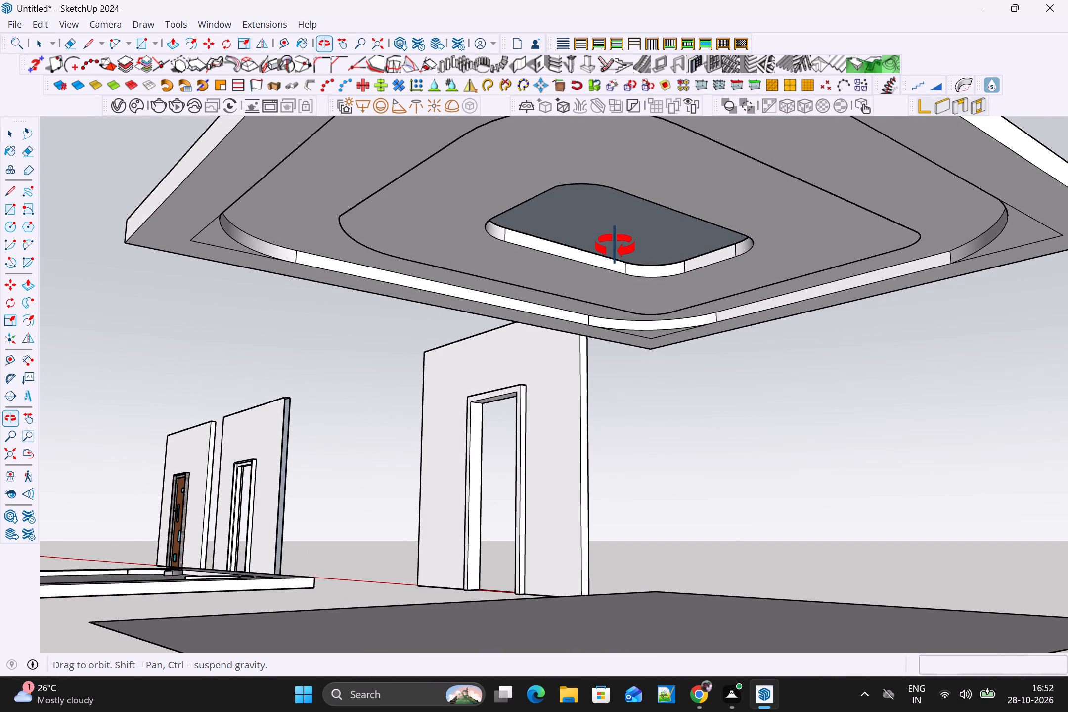
{"action": "middle_click_drag", "start_coordinate": [615, 246], "coordinate": [615, 246]}
{"action": "scroll", "coordinate": [513, 278], "scroll_direction": "up", "scroll_amount": 2}
{"action": "middle_click_drag", "start_coordinate": [537, 210], "coordinate": [711, 183]}
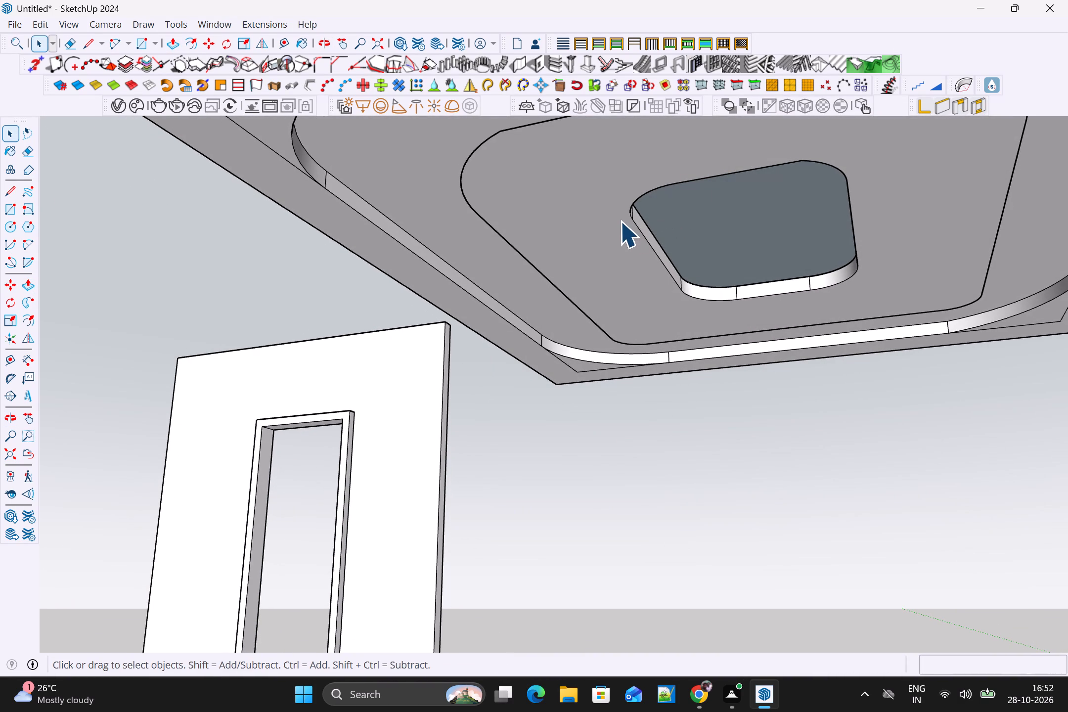
{"action": "key", "text": "r"}
{"action": "left_click", "coordinate": [535, 187]}
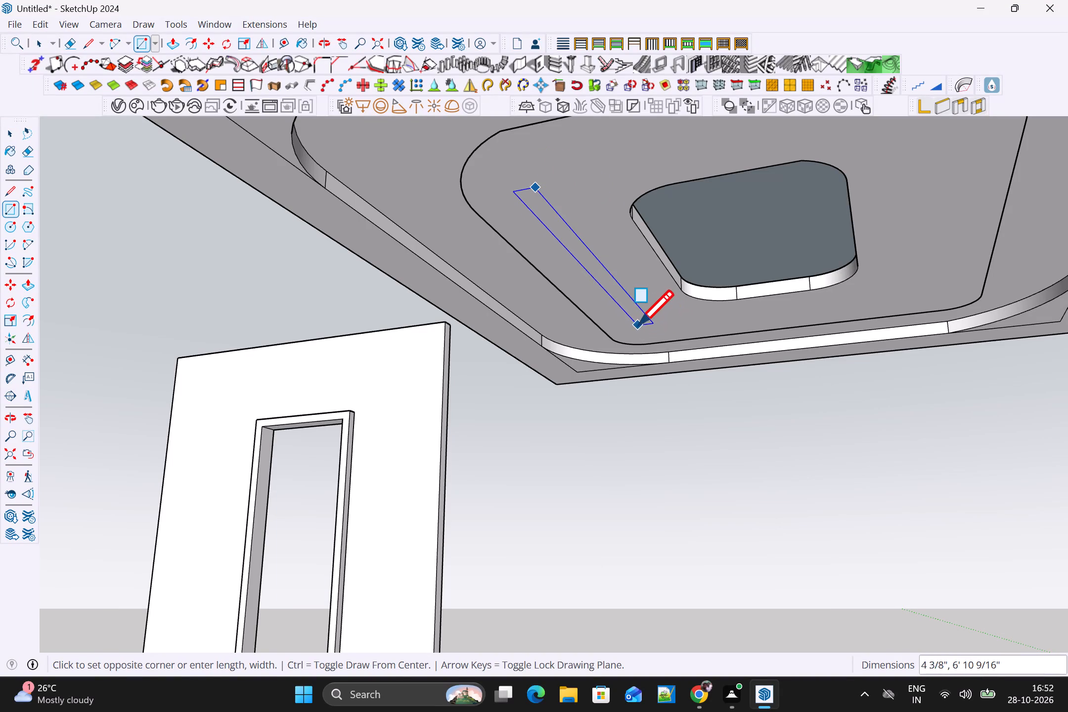
{"action": "middle_click_drag", "start_coordinate": [634, 331], "coordinate": [678, 224]}
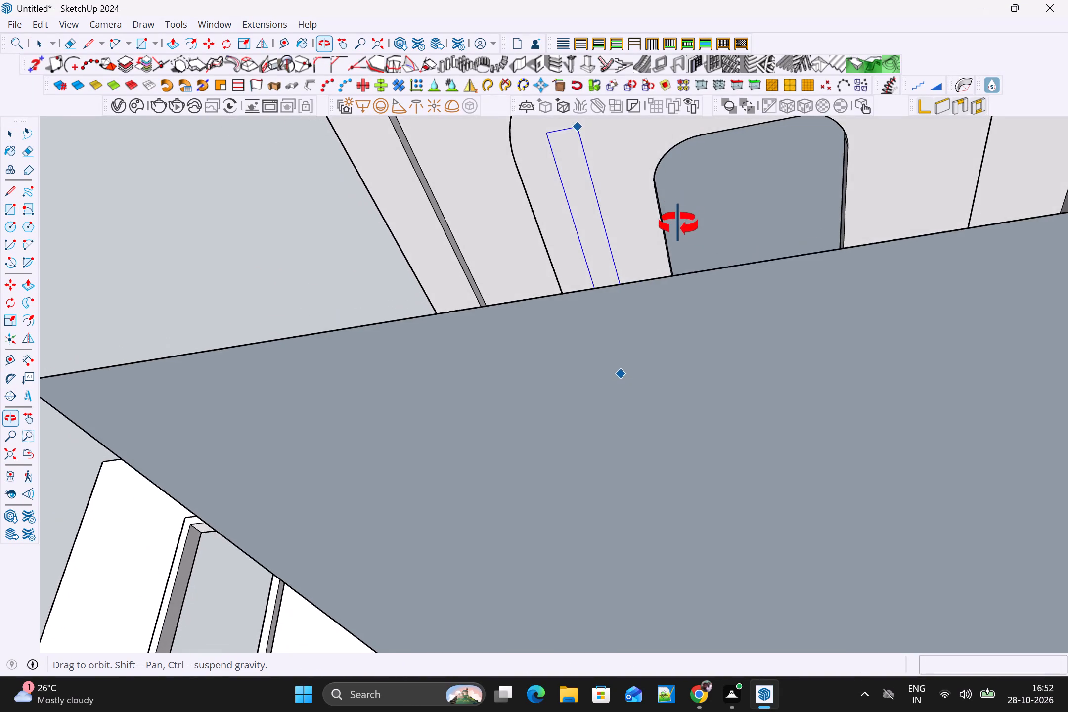
{"action": "middle_click_drag", "start_coordinate": [678, 224], "coordinate": [684, 248]}
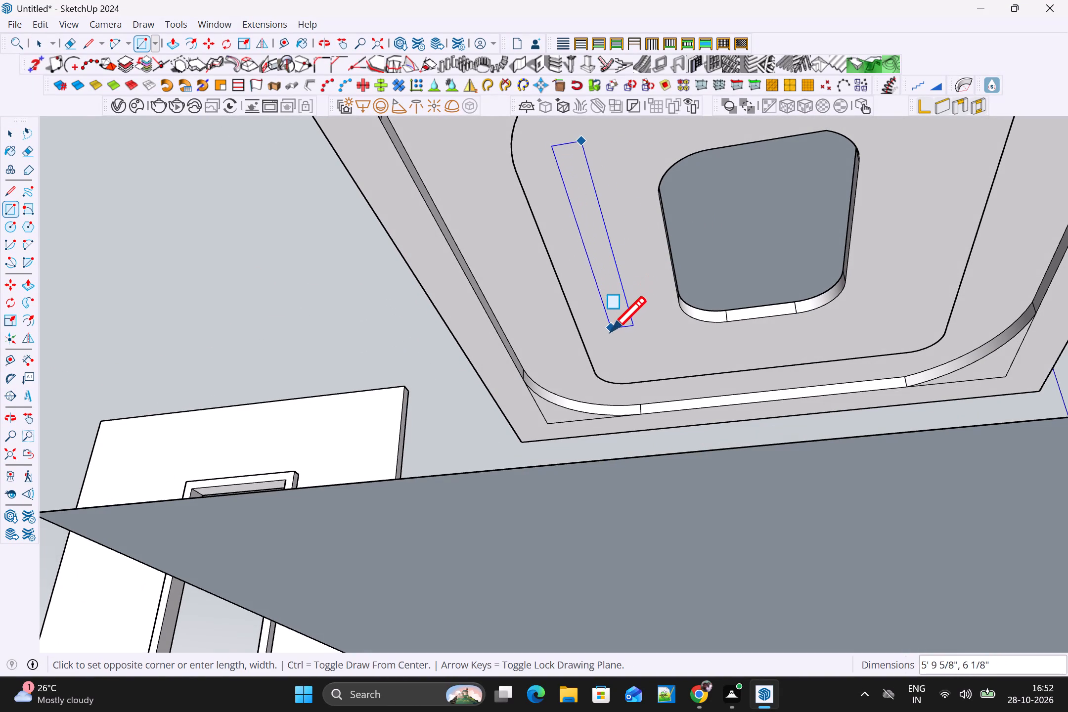
{"action": "left_click", "coordinate": [623, 363]}
Draw a second narrow rectangle about 7' 4 1/2" by 4 13/16" beside the central recess, on the side nearer the origin.
{"action": "scroll", "coordinate": [881, 227], "scroll_direction": "down", "scroll_amount": 2}
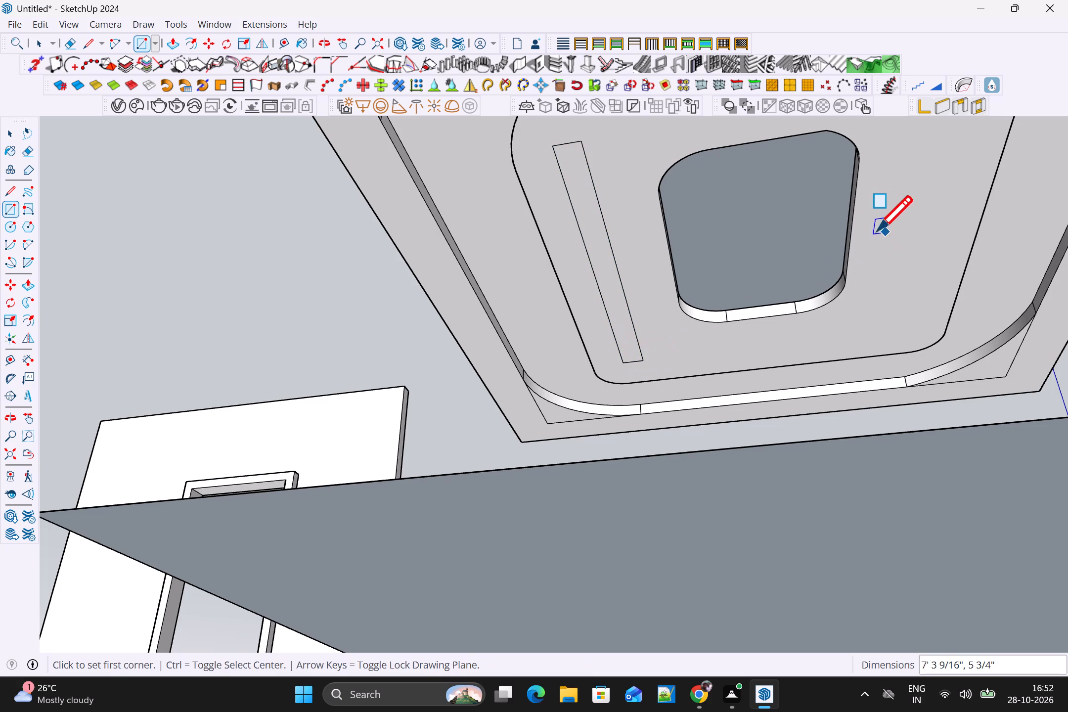
{"action": "scroll", "coordinate": [673, 184], "scroll_direction": "down", "scroll_amount": 3}
{"action": "middle_click_drag", "start_coordinate": [786, 178], "coordinate": [686, 196], "text": "shift"}
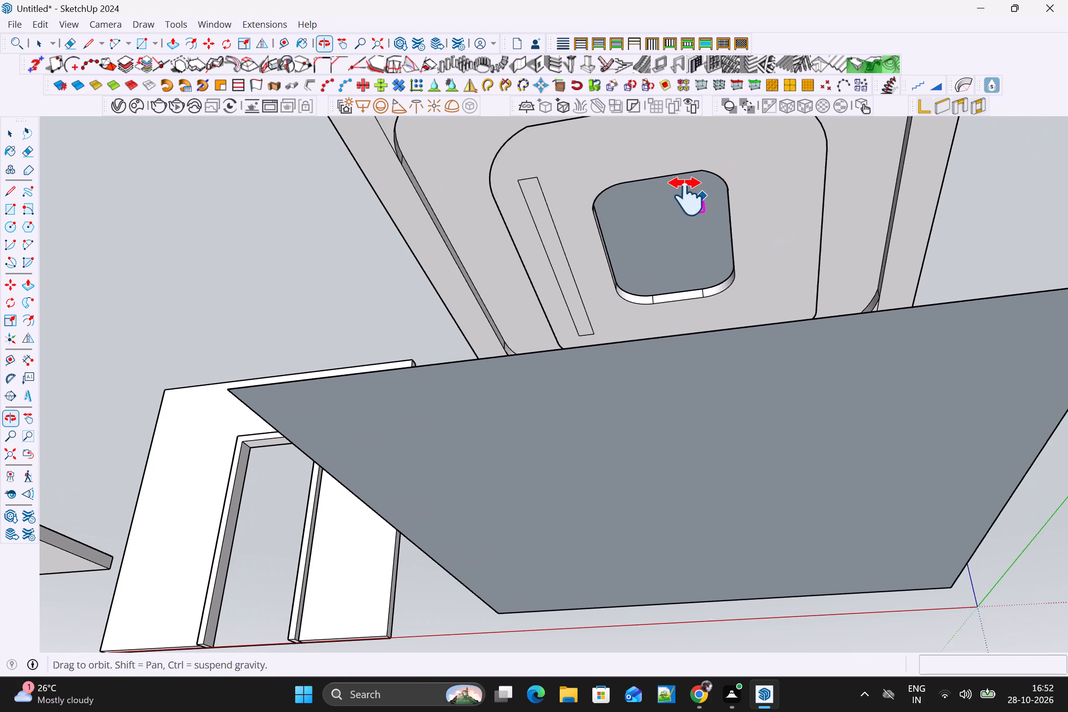
{"action": "middle_click_drag", "start_coordinate": [686, 196], "coordinate": [683, 196], "text": "shift"}
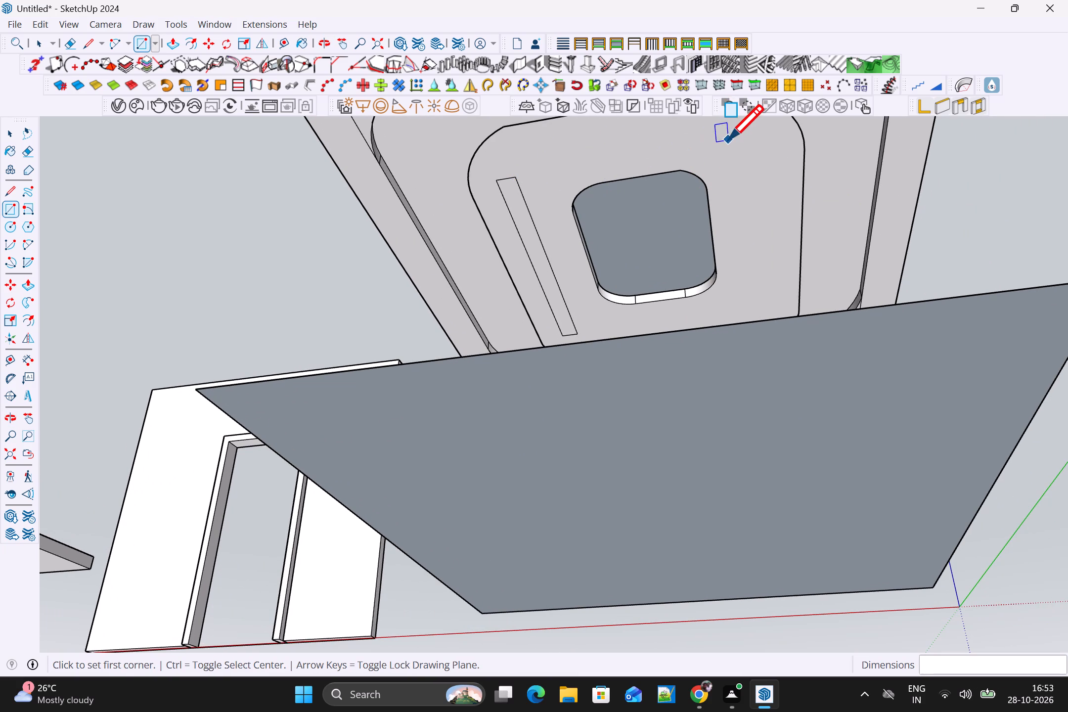
{"action": "scroll", "coordinate": [728, 152], "scroll_direction": "down", "scroll_amount": 3}
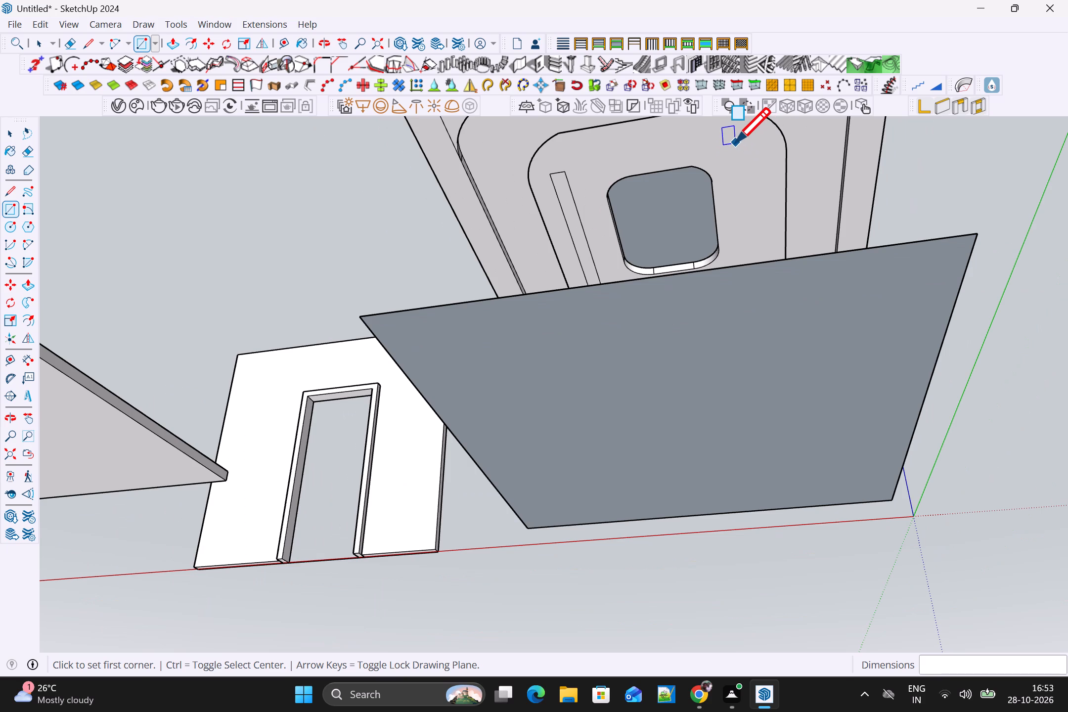
{"action": "left_click_drag", "start_coordinate": [735, 143], "coordinate": [735, 148]}
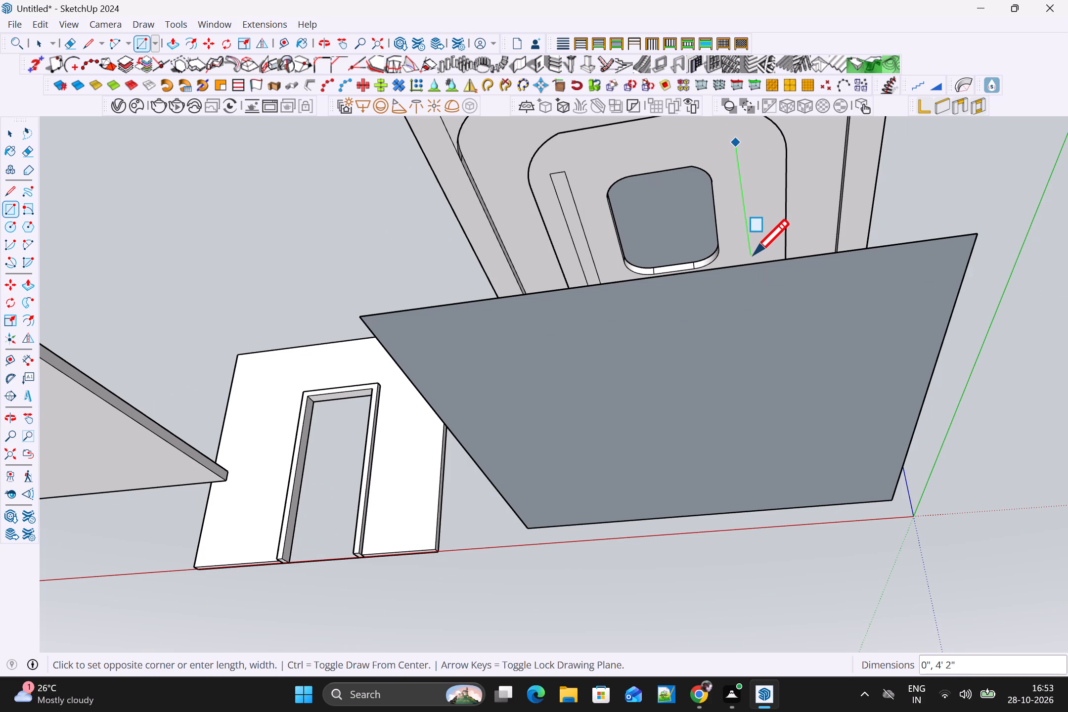
{"action": "middle_click_drag", "start_coordinate": [752, 255], "coordinate": [716, 180], "text": "shift"}
{"action": "middle_click_drag", "start_coordinate": [721, 180], "coordinate": [722, 289]}
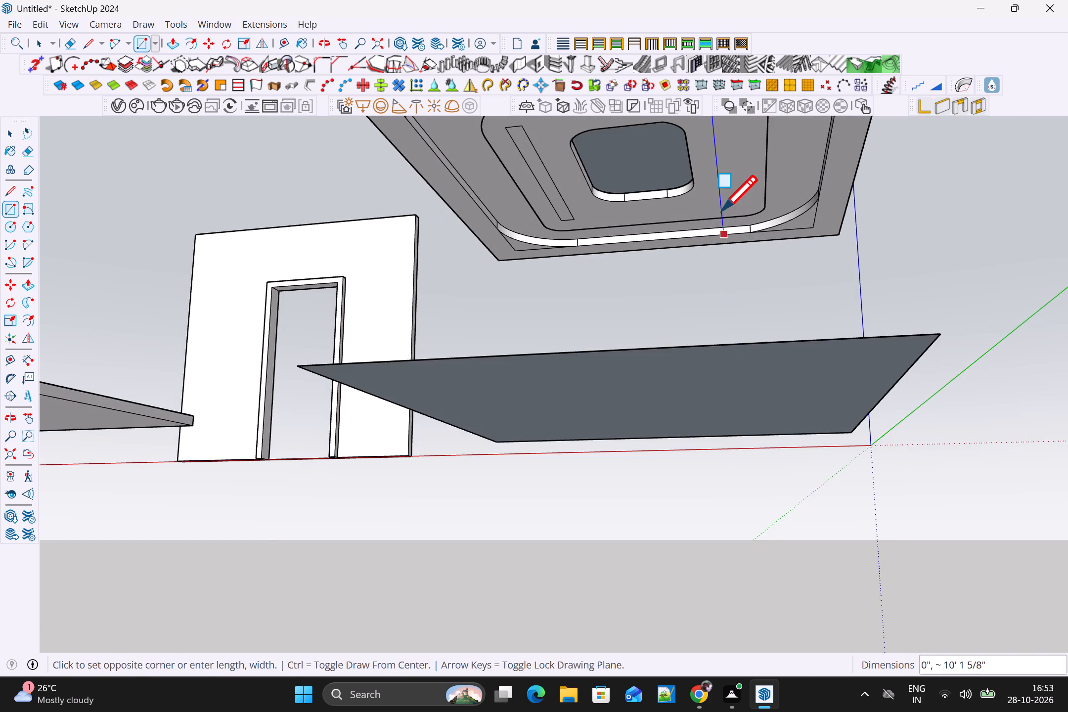
{"action": "scroll", "coordinate": [722, 196], "scroll_direction": "up", "scroll_amount": 5}
{"action": "middle_click_drag", "start_coordinate": [726, 193], "coordinate": [723, 146]}
{"action": "scroll", "coordinate": [723, 146], "scroll_direction": "up", "scroll_amount": 1}
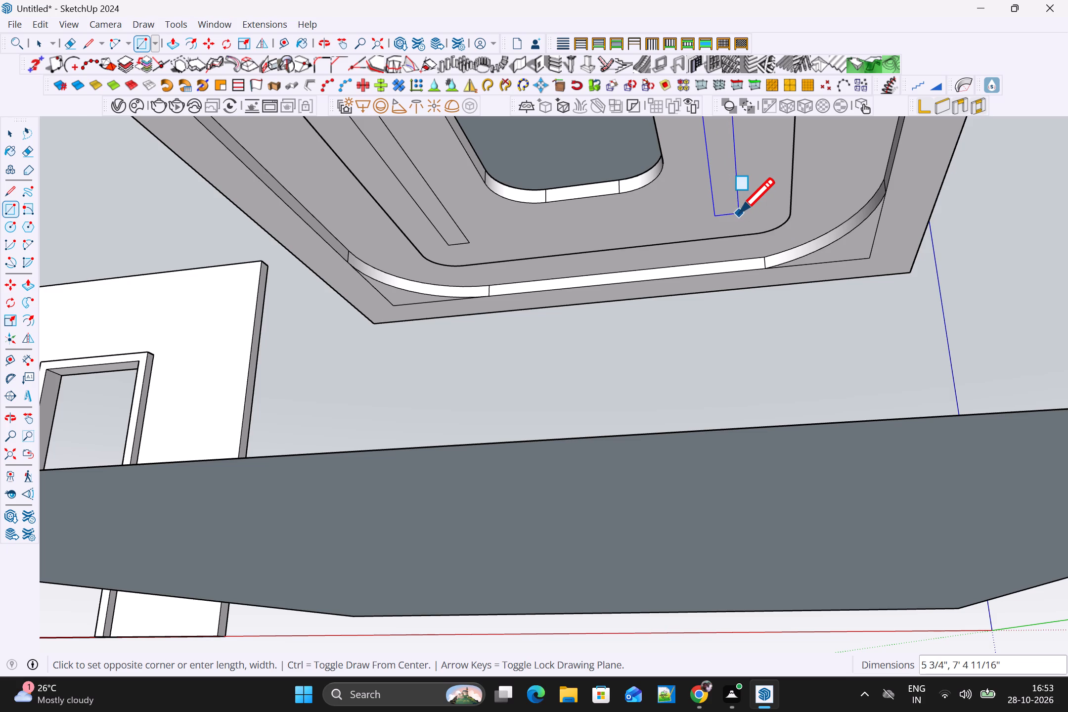
{"action": "scroll", "coordinate": [739, 213], "scroll_direction": "up", "scroll_amount": 2}
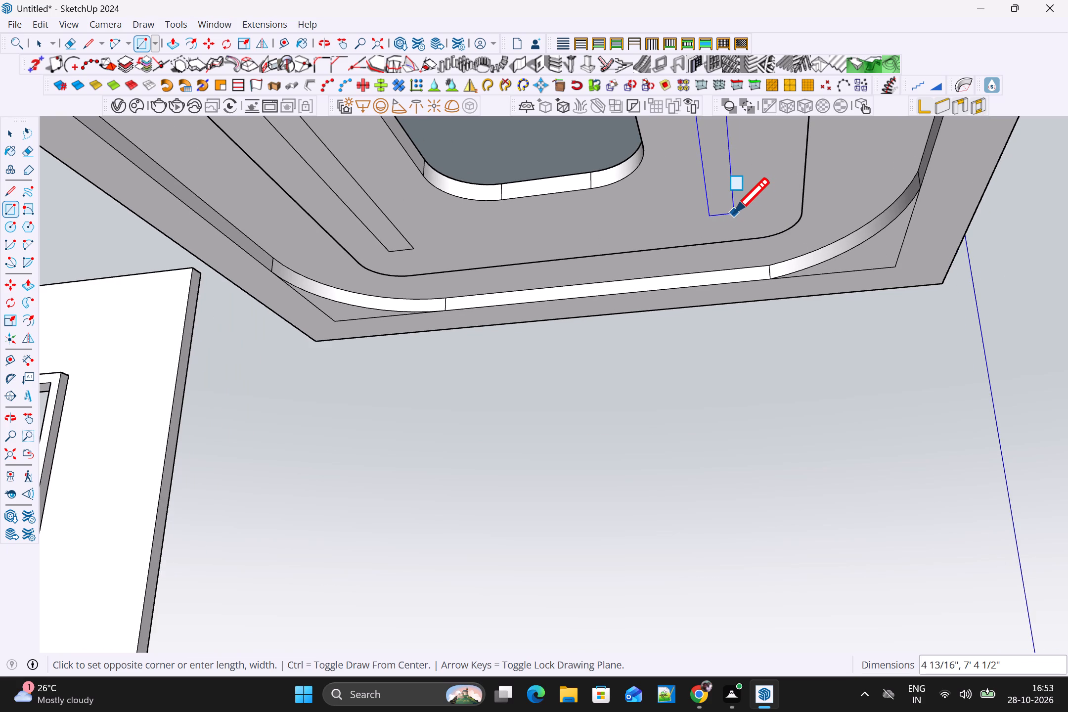
{"action": "left_click", "coordinate": [734, 213]}
Push both narrow rectangles' faces about 1 13/16" up into the slab with Push/Pull to form two grooves.
{"action": "scroll", "coordinate": [738, 217], "scroll_direction": "down", "scroll_amount": 12}
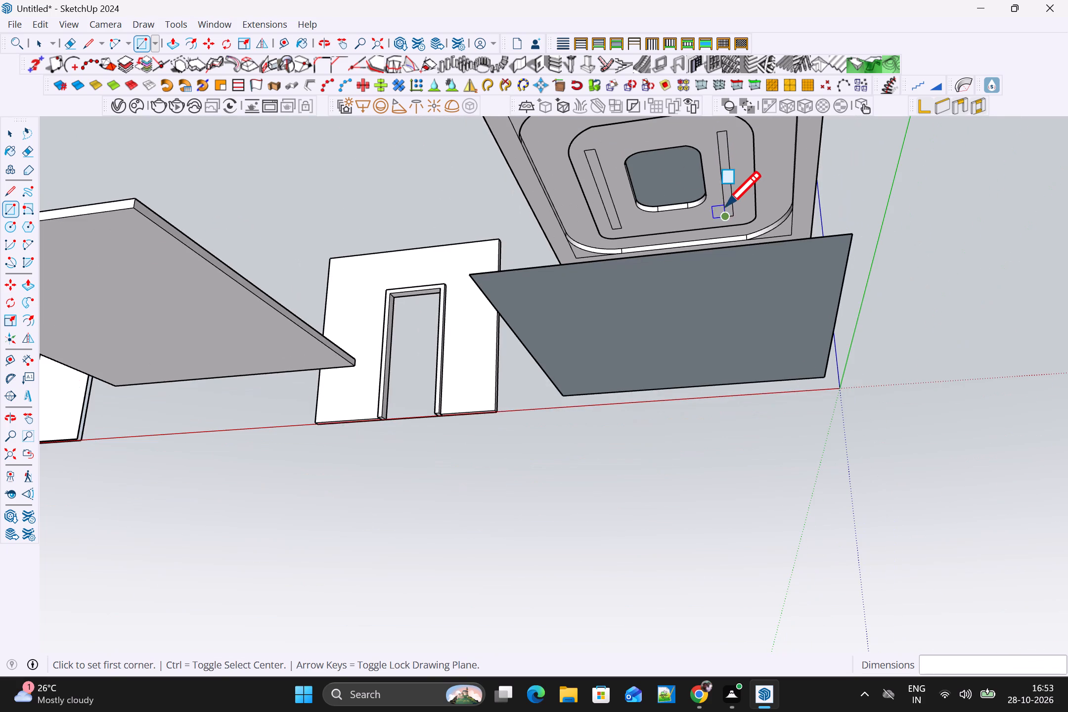
{"action": "key", "text": "p"}
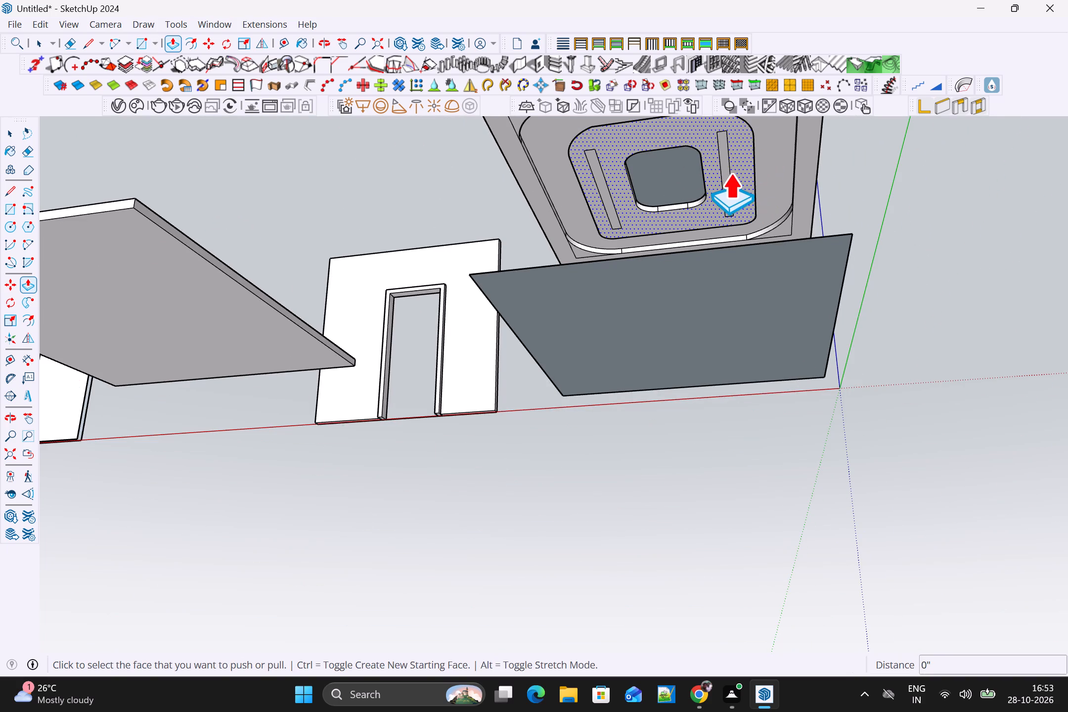
{"action": "scroll", "coordinate": [728, 165], "scroll_direction": "up", "scroll_amount": 7}
{"action": "left_click", "coordinate": [726, 173]}
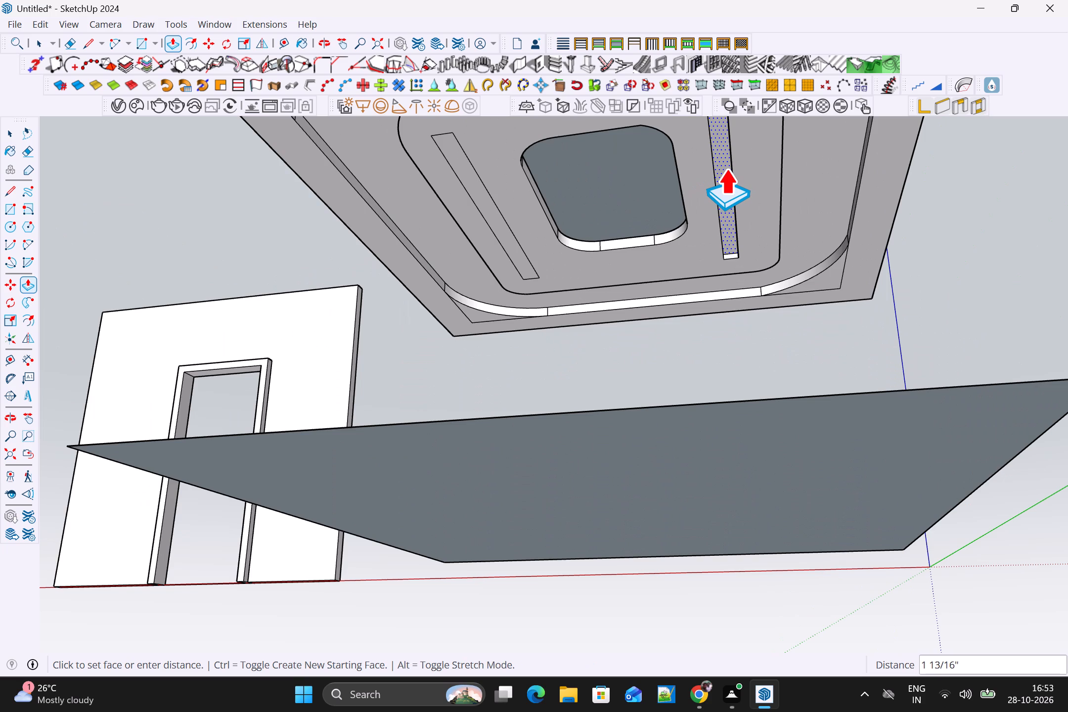
{"action": "left_click", "coordinate": [726, 168]}
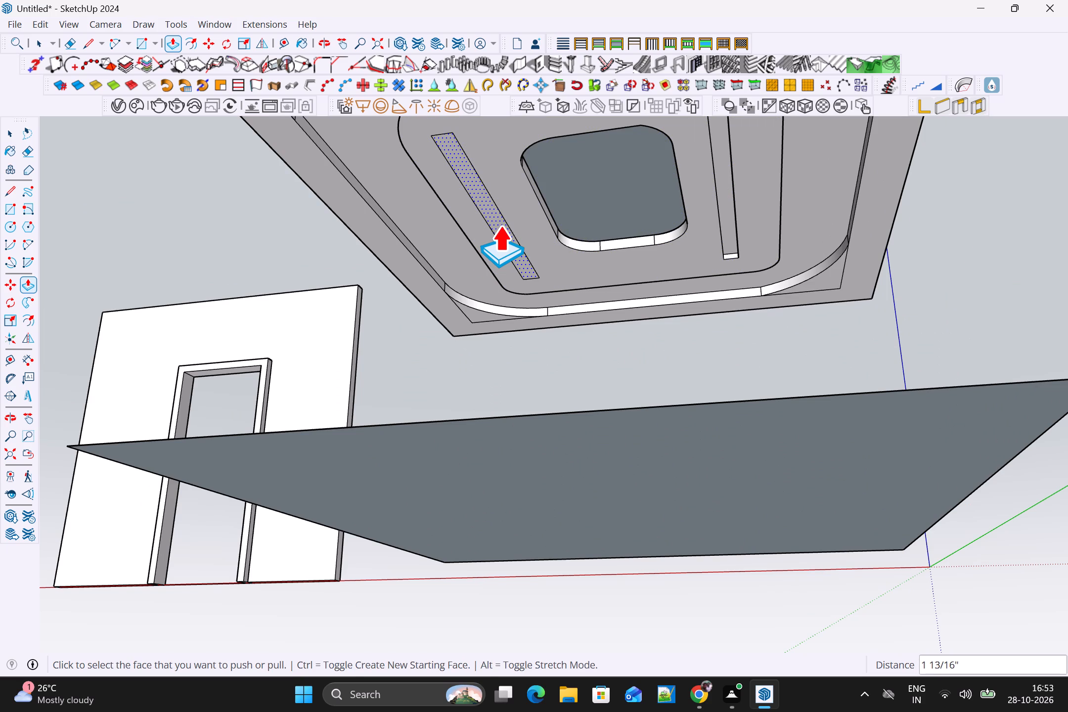
{"action": "double_click", "coordinate": [500, 224]}
Select the recessed face, end wall and long side wall of the groove nearer the origin.
{"action": "scroll", "coordinate": [552, 227], "scroll_direction": "down", "scroll_amount": 2}
{"action": "middle_click_drag", "start_coordinate": [621, 220], "coordinate": [553, 289]}
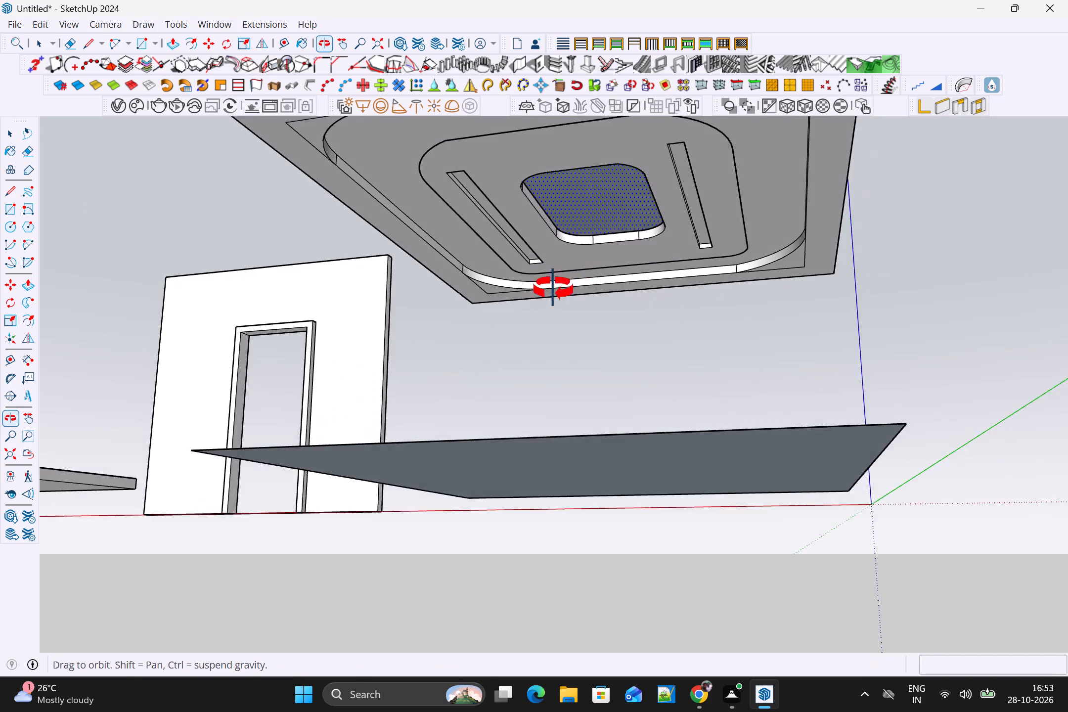
{"action": "middle_click_drag", "start_coordinate": [553, 289], "coordinate": [603, 231]}
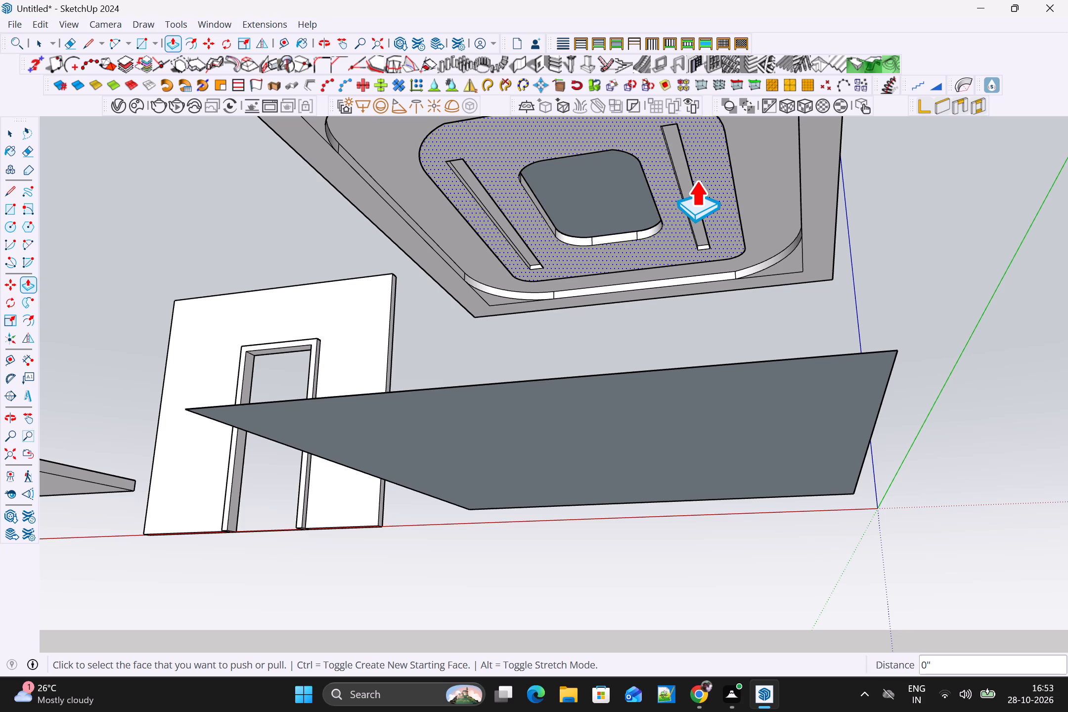
{"action": "key", "text": "space"}
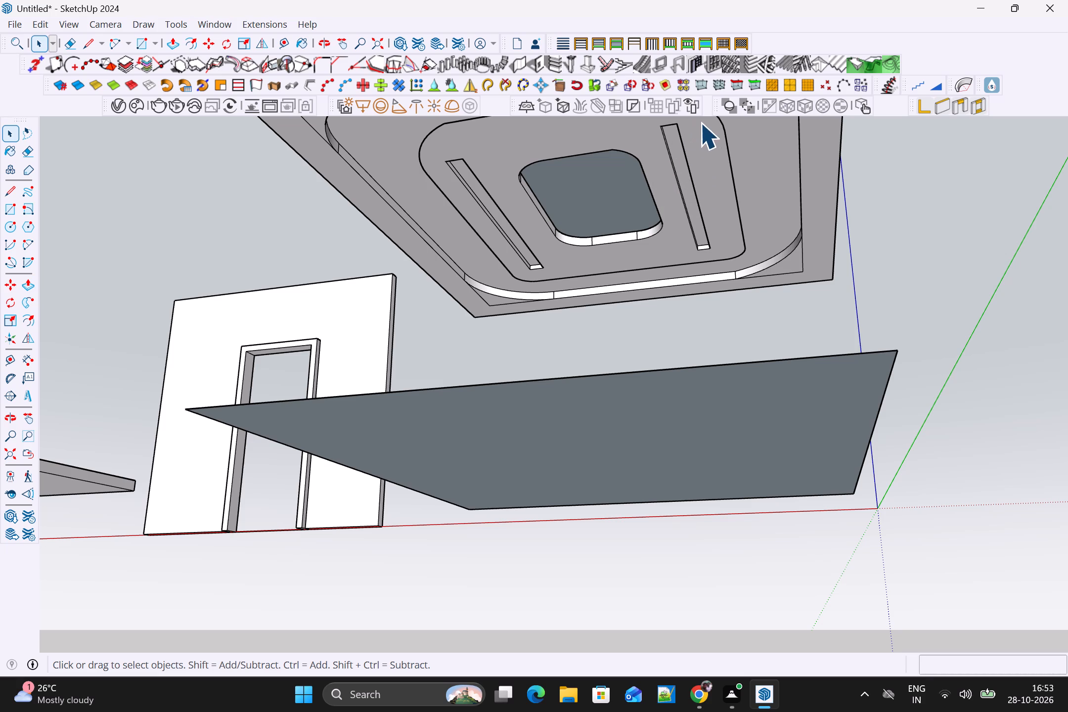
{"action": "scroll", "coordinate": [671, 218], "scroll_direction": "up", "scroll_amount": 4}
{"action": "middle_click_drag", "start_coordinate": [727, 203], "coordinate": [701, 243]}
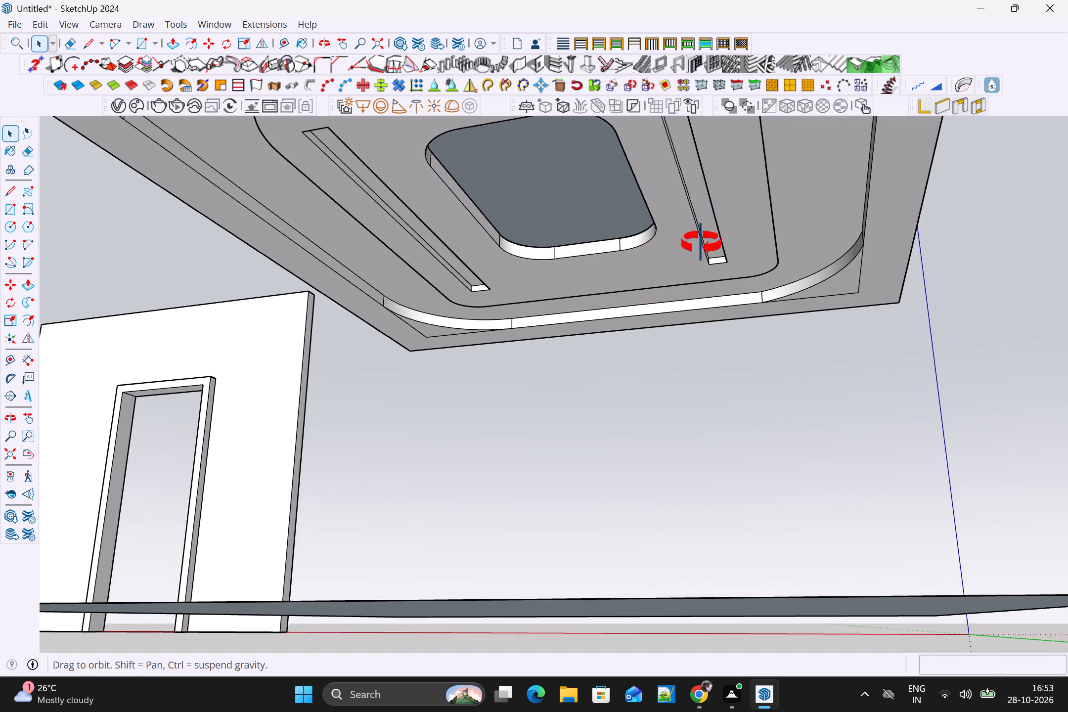
{"action": "middle_click_drag", "start_coordinate": [701, 243], "coordinate": [632, 273]}
{"action": "left_click", "coordinate": [547, 184]}
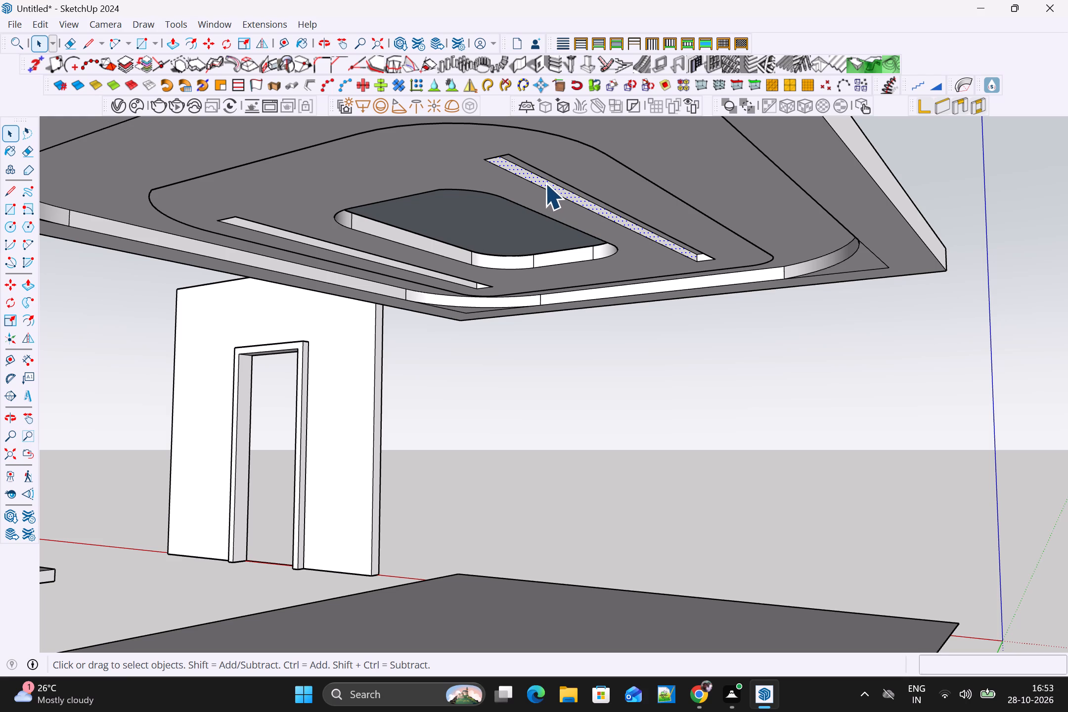
{"action": "middle_click_drag", "start_coordinate": [546, 183], "coordinate": [740, 146]}
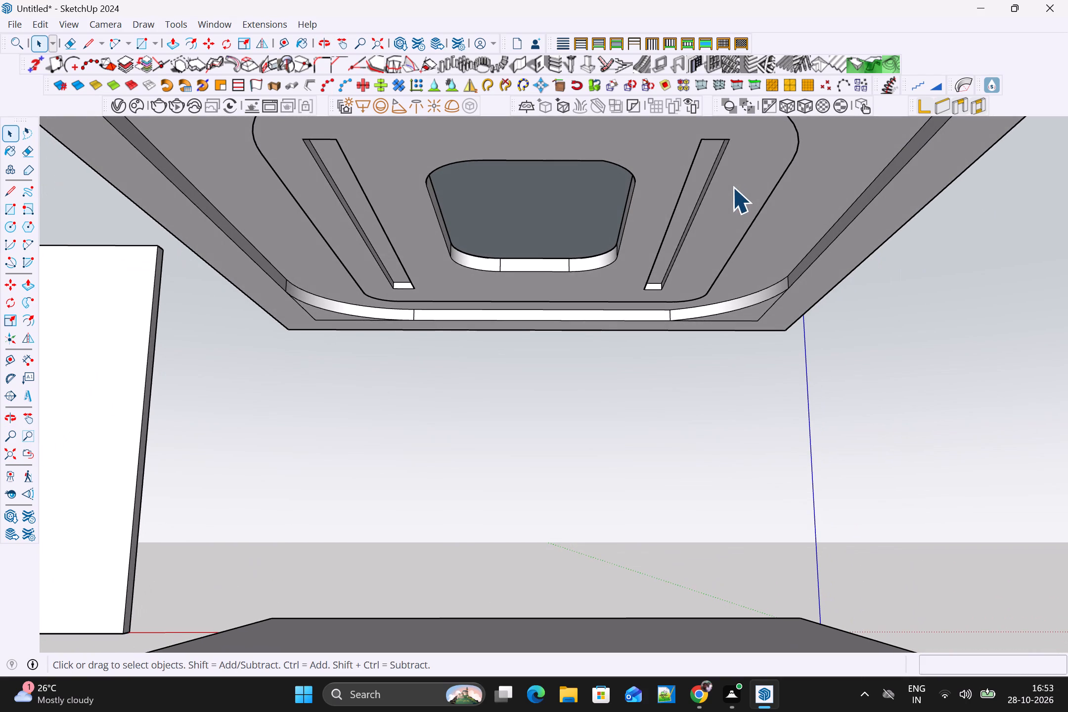
{"action": "left_click", "coordinate": [696, 183], "text": "shift"}
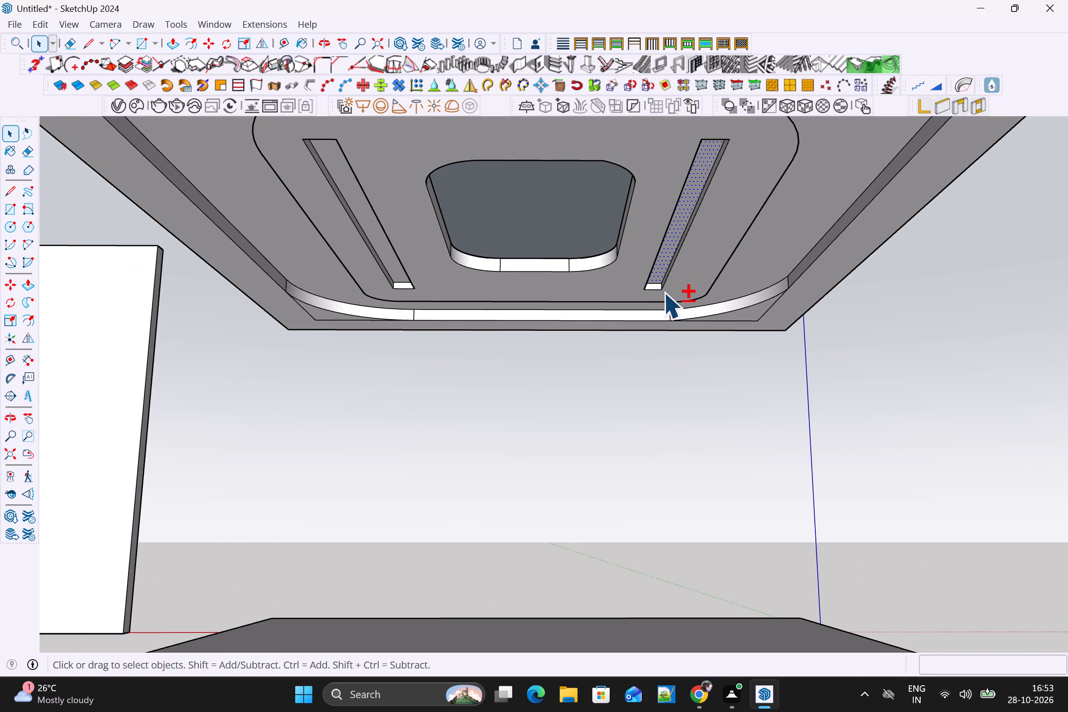
{"action": "left_click", "coordinate": [653, 287], "text": "shift"}
{"action": "middle_click_drag", "start_coordinate": [650, 266], "coordinate": [709, 262]}
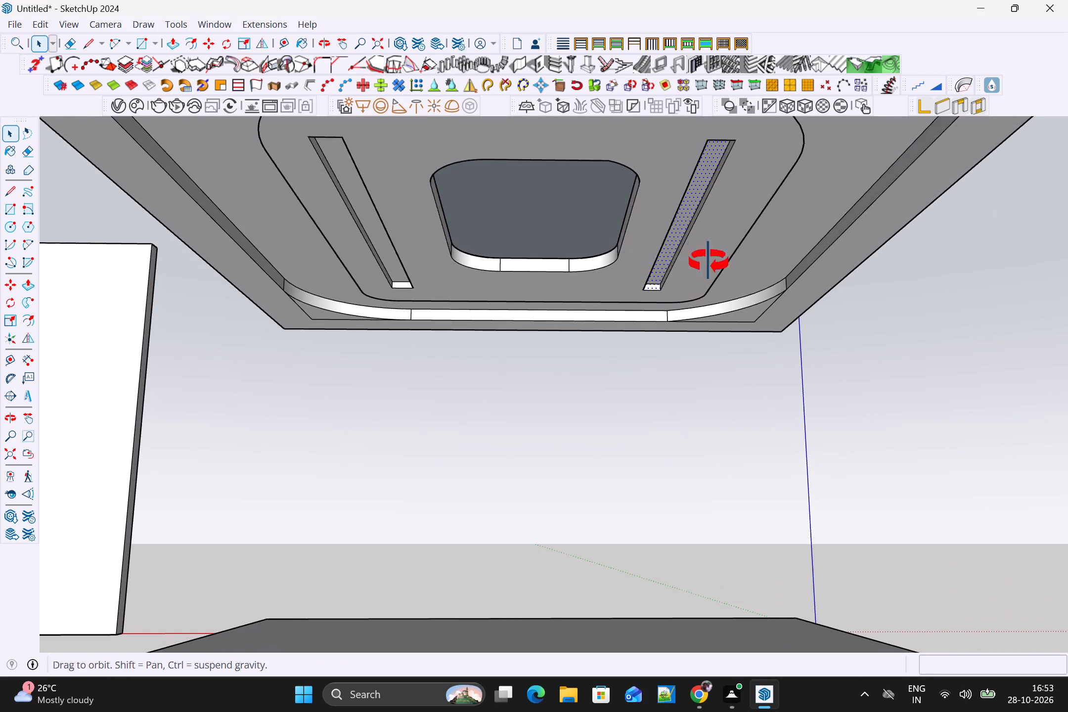
{"action": "middle_click_drag", "start_coordinate": [709, 262], "coordinate": [780, 267]}
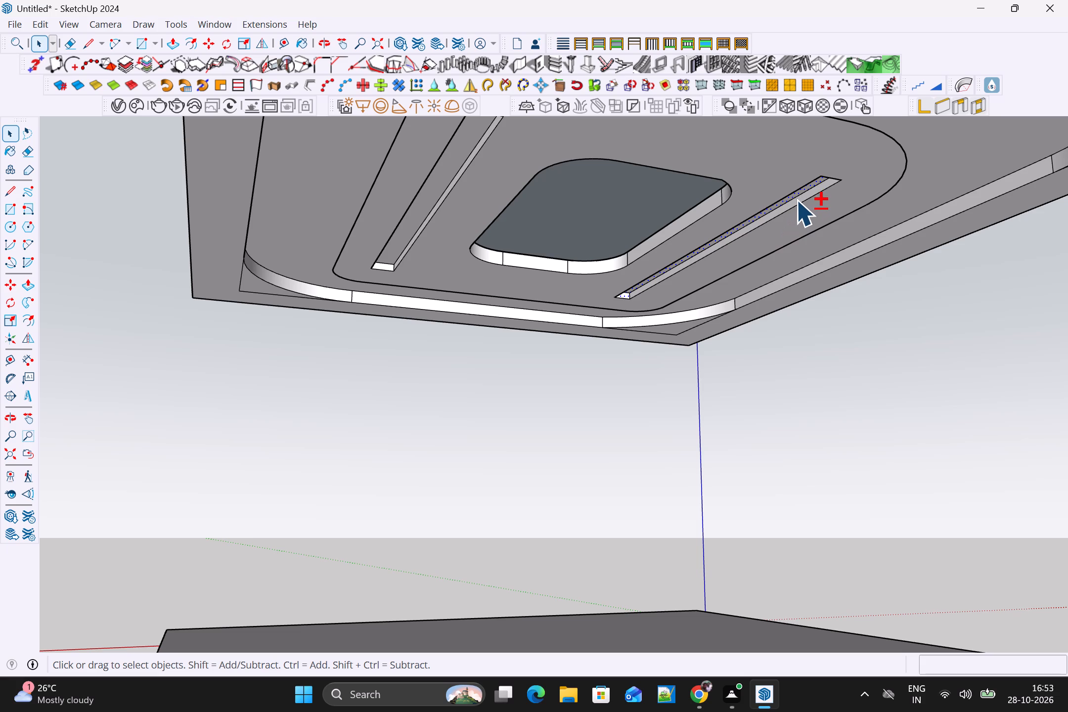
{"action": "left_click", "coordinate": [796, 200], "text": "shift"}
{"action": "middle_click_drag", "start_coordinate": [794, 209], "coordinate": [789, 248], "text": "shift"}
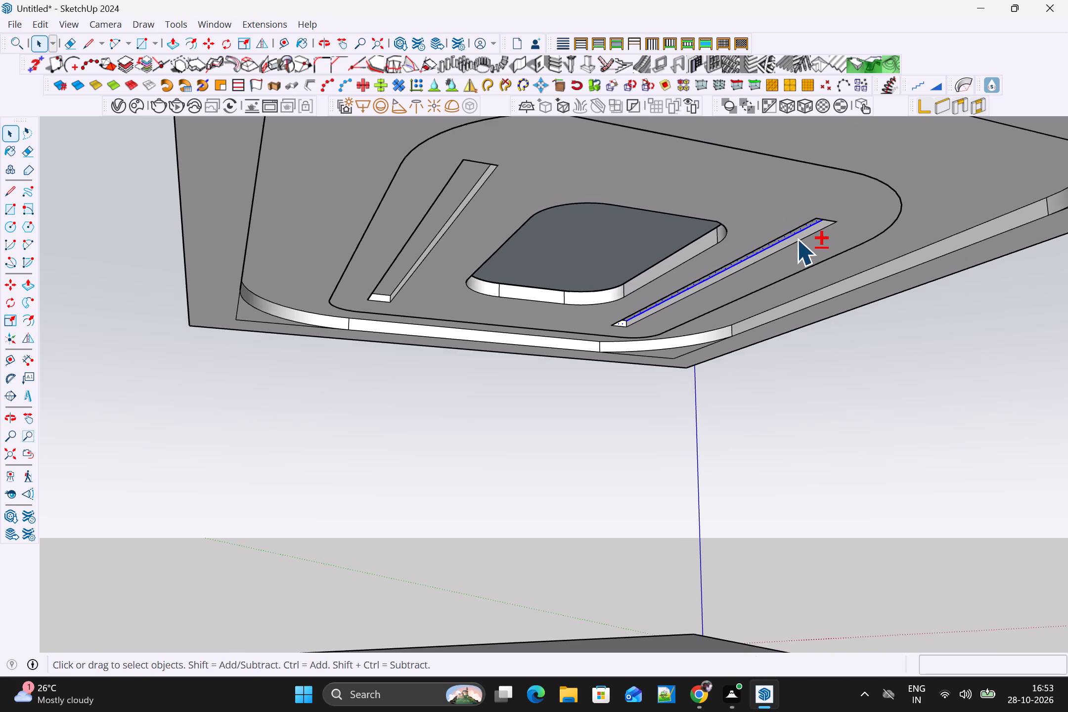
{"action": "scroll", "coordinate": [797, 239], "scroll_direction": "up", "scroll_amount": 8, "text": "shift"}
{"action": "left_click", "coordinate": [812, 215], "text": "shift"}
{"action": "left_click", "coordinate": [809, 228], "text": "shift"}
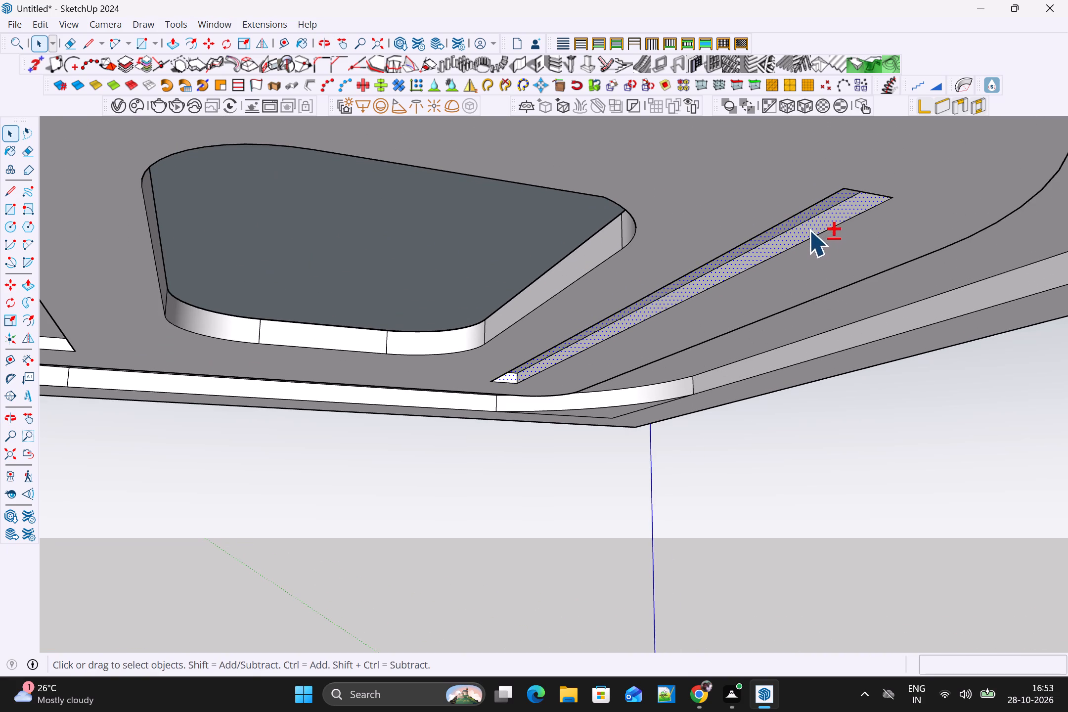
{"action": "middle_click_drag", "start_coordinate": [814, 236], "coordinate": [677, 191]}
{"action": "middle_click_drag", "start_coordinate": [683, 188], "coordinate": [797, 189], "text": "shift"}
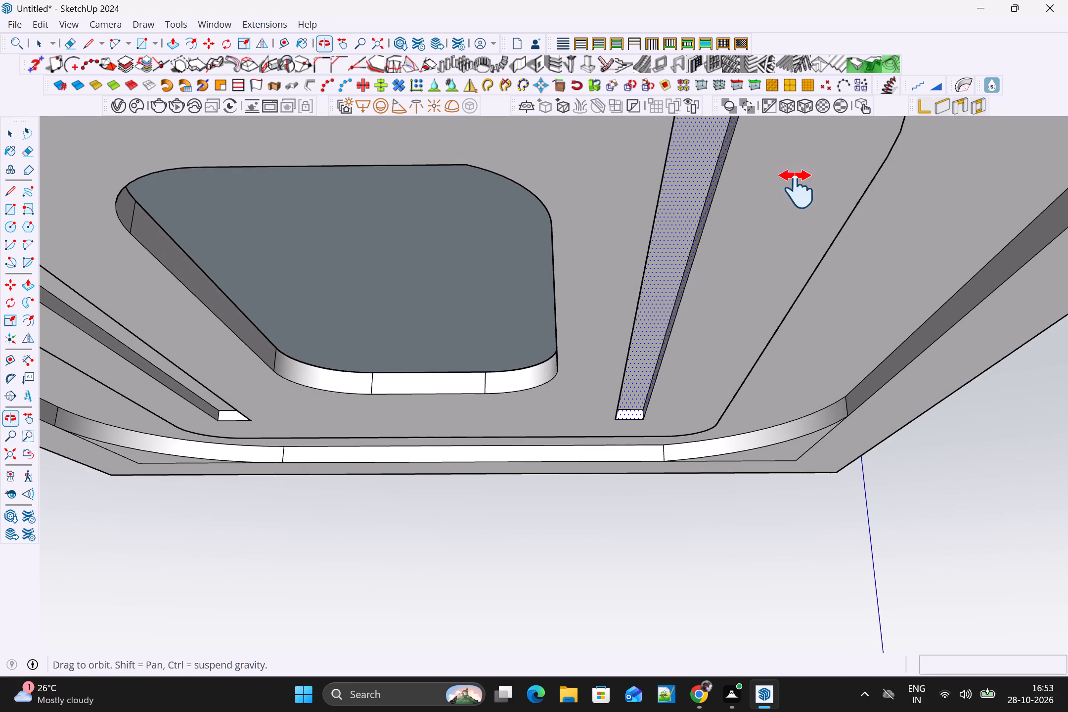
{"action": "middle_click_drag", "start_coordinate": [797, 189], "coordinate": [916, 186], "text": "shift"}
Add the recessed face and both long side walls of the groove farther from the origin to the selection.
{"action": "left_click", "coordinate": [249, 336], "text": "shift"}
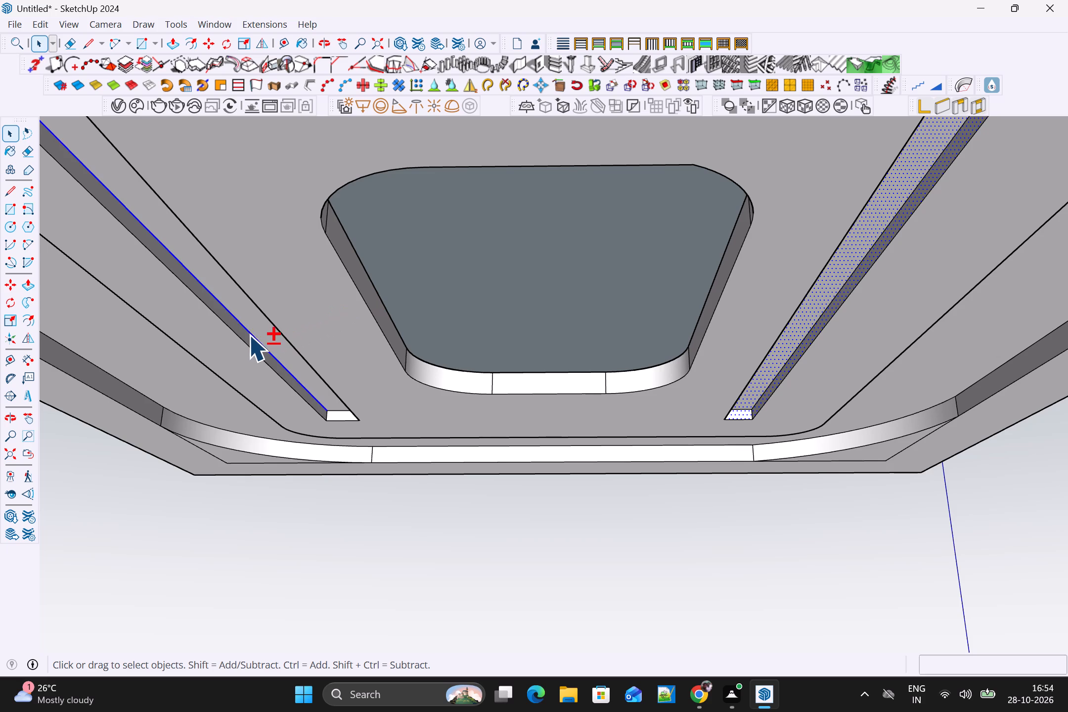
{"action": "left_click", "coordinate": [251, 324], "text": "shift"}
{"action": "left_click", "coordinate": [240, 331], "text": "shift"}
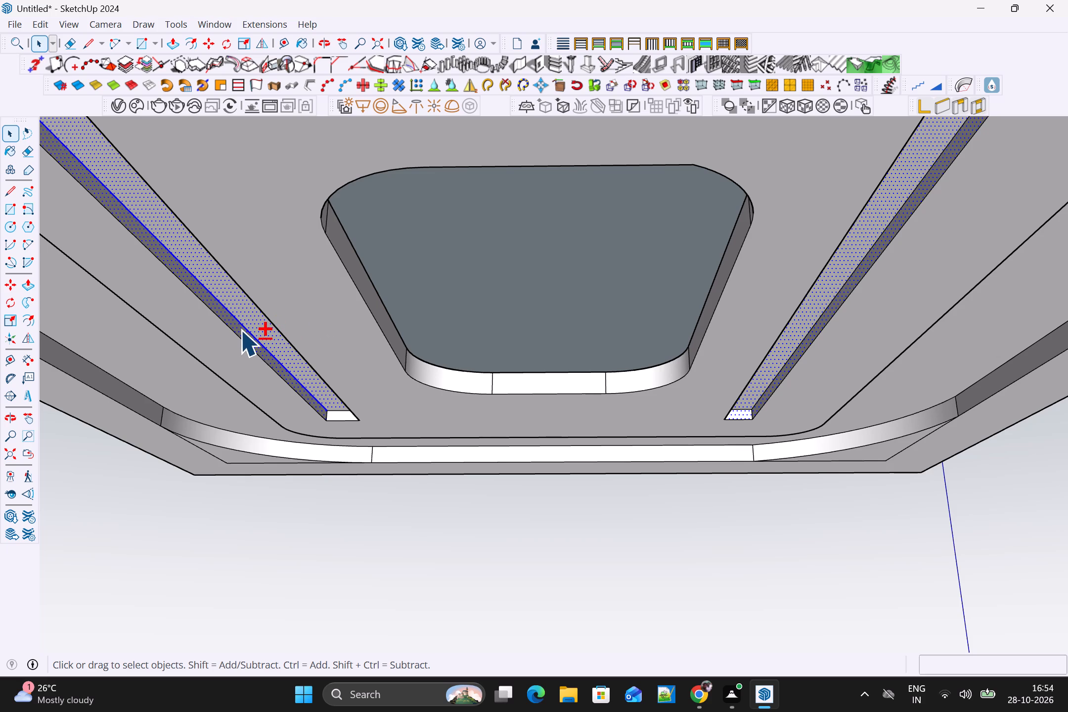
{"action": "left_click", "coordinate": [240, 324], "text": "shift"}
{"action": "scroll", "coordinate": [260, 326], "scroll_direction": "down", "scroll_amount": 7, "text": "shift"}
{"action": "middle_click_drag", "start_coordinate": [222, 278], "coordinate": [235, 266]}
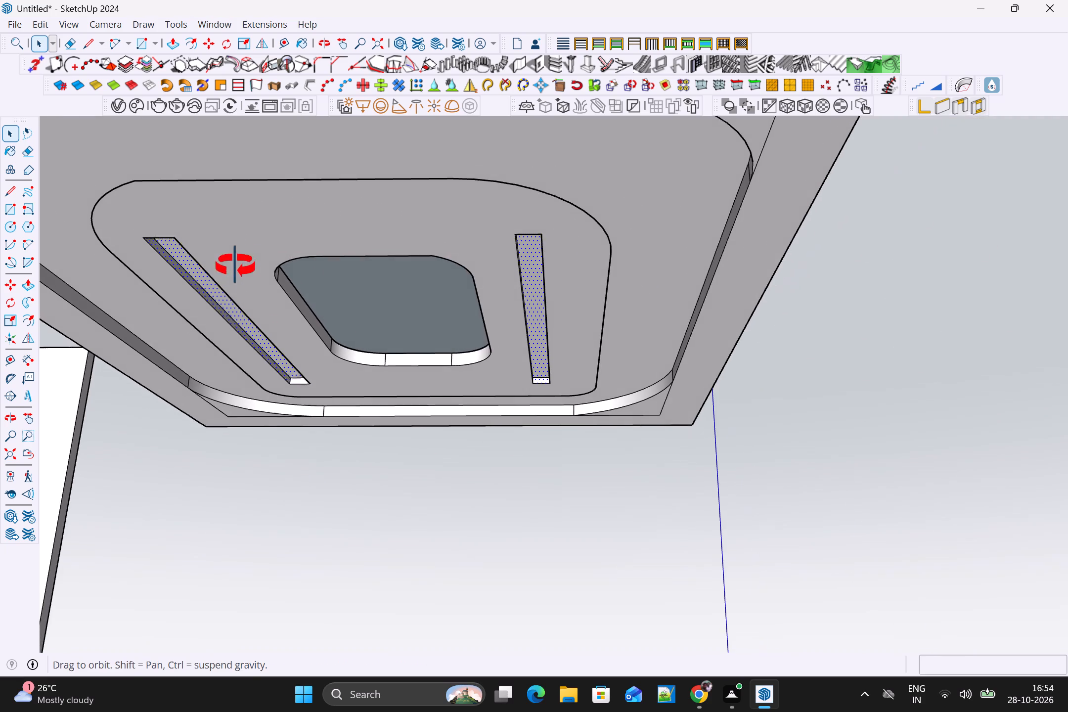
{"action": "middle_click_drag", "start_coordinate": [235, 266], "coordinate": [784, 300]}
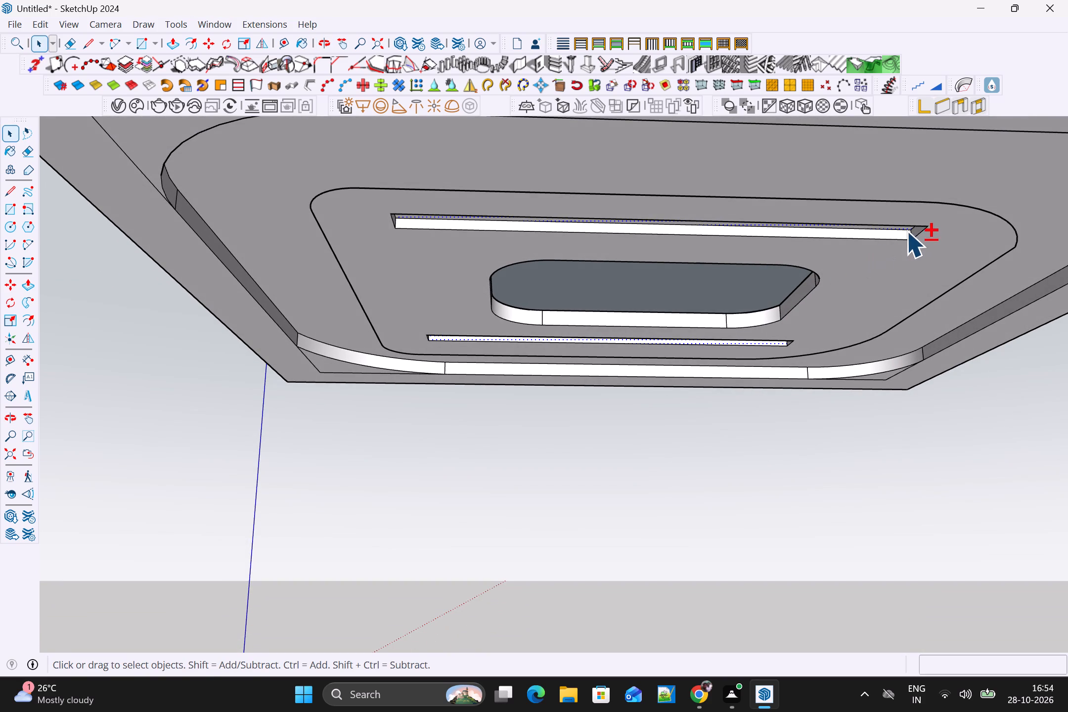
{"action": "left_click", "coordinate": [897, 234], "text": "shift"}
{"action": "left_click", "coordinate": [920, 230], "text": "shift"}
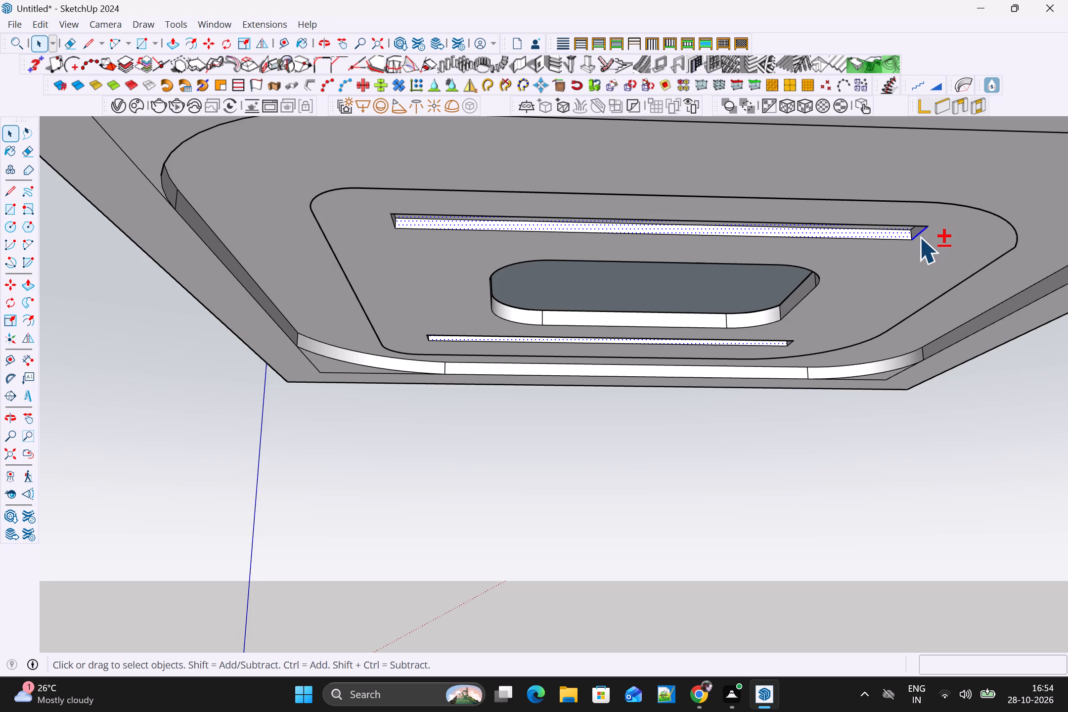
{"action": "left_click", "coordinate": [922, 232], "text": "shift"}
Add the farther groove's end wall to the selection and make all the selected groove faces into one group.
{"action": "middle_click_drag", "start_coordinate": [845, 248], "coordinate": [1021, 202]}
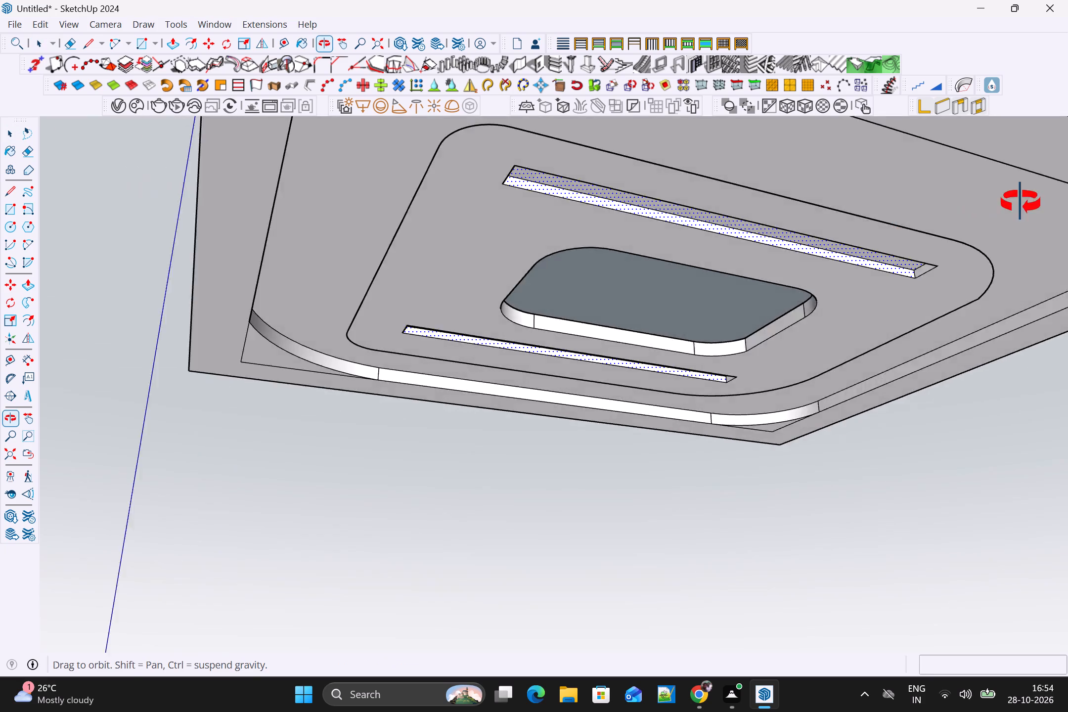
{"action": "middle_click_drag", "start_coordinate": [1021, 202], "coordinate": [1067, 170]}
{"action": "scroll", "coordinate": [839, 333], "scroll_direction": "up", "scroll_amount": 3}
{"action": "middle_click_drag", "start_coordinate": [891, 336], "coordinate": [957, 374]}
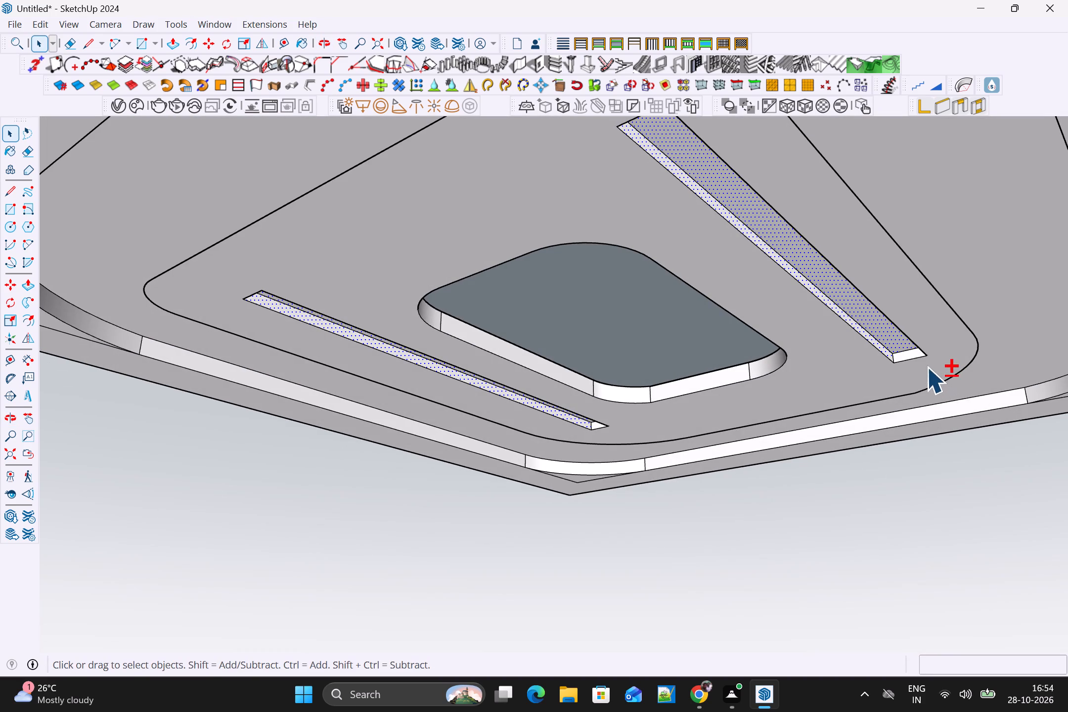
{"action": "left_click", "coordinate": [909, 351], "text": "shift"}
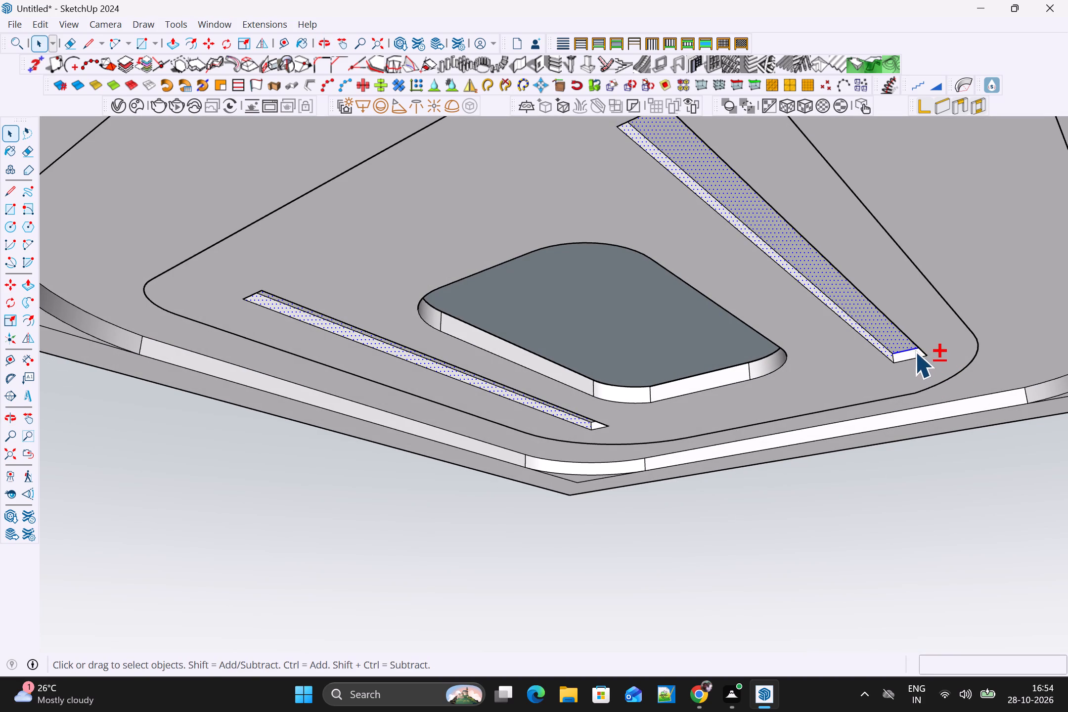
{"action": "left_click", "coordinate": [908, 350], "text": "shift"}
{"action": "left_click", "coordinate": [906, 354], "text": "shift"}
{"action": "middle_click_drag", "start_coordinate": [917, 356], "coordinate": [138, 326]}
{"action": "scroll", "coordinate": [250, 394], "scroll_direction": "up", "scroll_amount": 5}
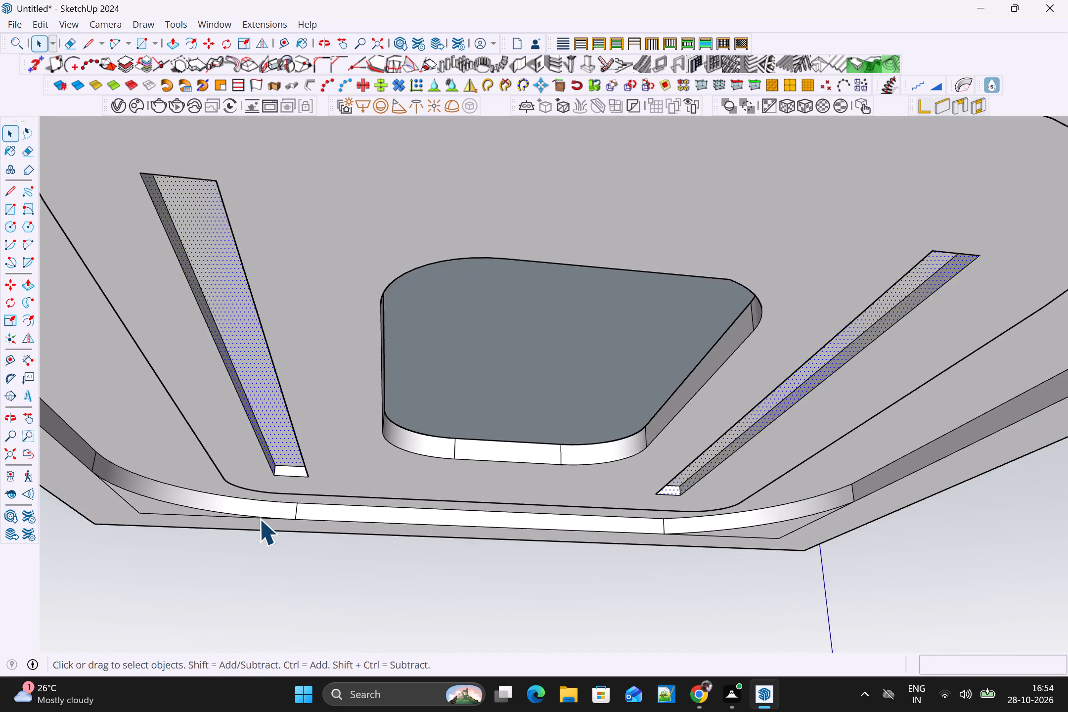
{"action": "scroll", "coordinate": [259, 519], "scroll_direction": "up", "scroll_amount": 2}
{"action": "left_click", "coordinate": [297, 449], "text": "shift"}
{"action": "scroll", "coordinate": [338, 452], "scroll_direction": "down", "scroll_amount": 9}
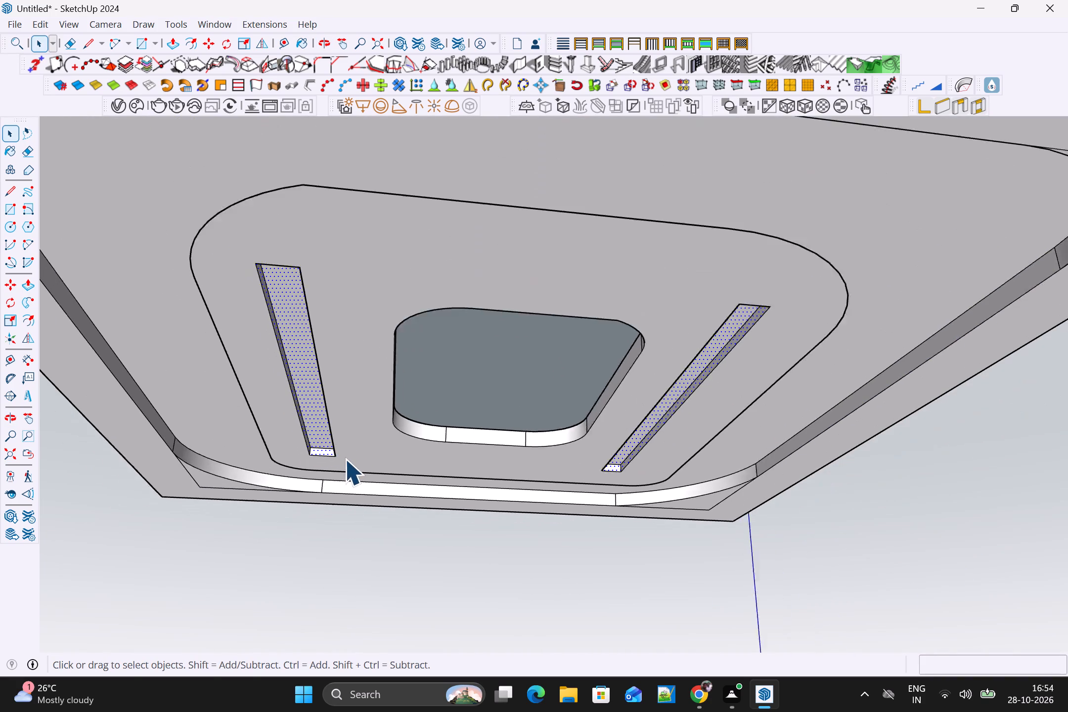
{"action": "right_click", "coordinate": [634, 372]}
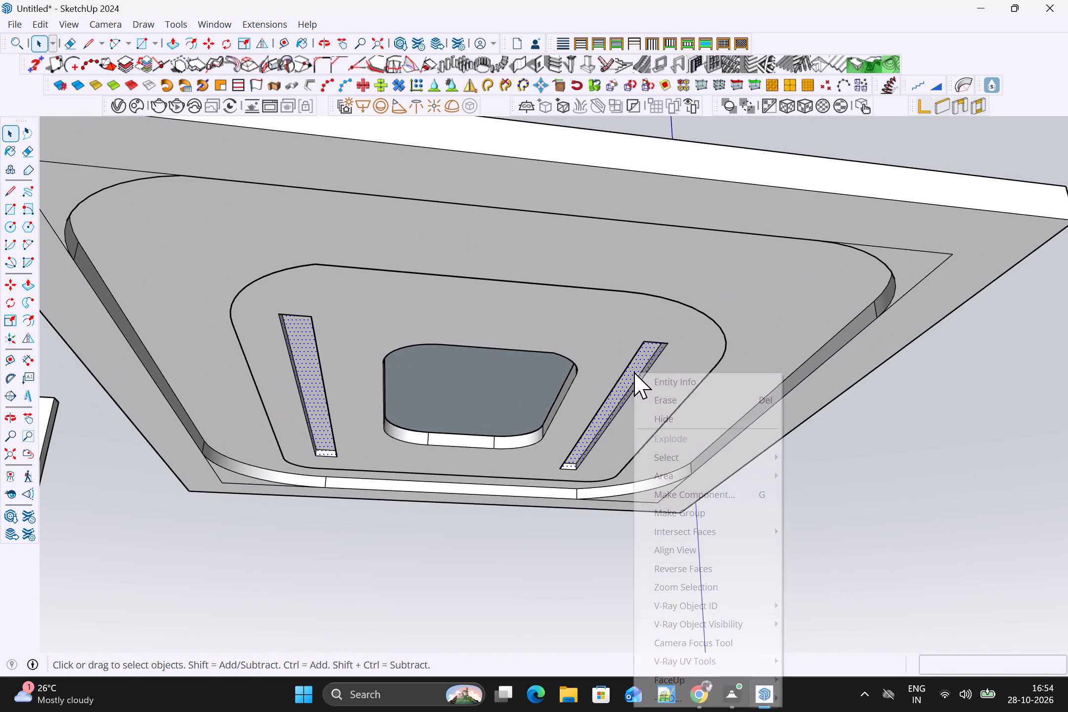
{"action": "left_click", "coordinate": [686, 516]}
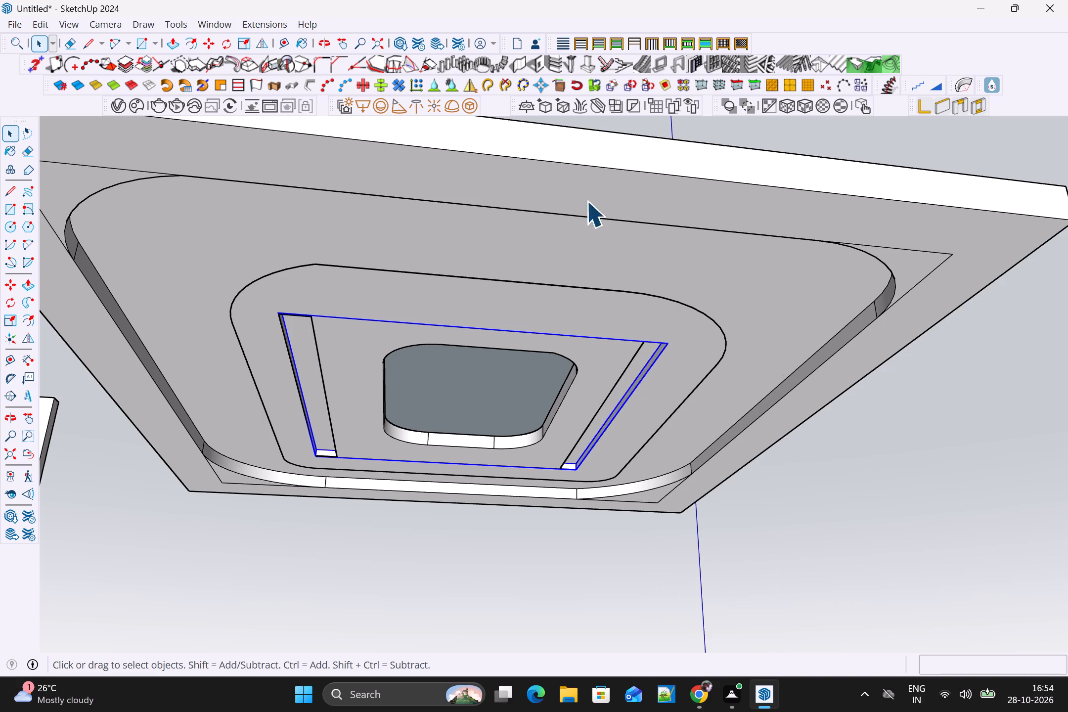
Convert the group of groove faces into a V-Ray mesh light.
{"action": "left_click", "coordinate": [469, 104]}
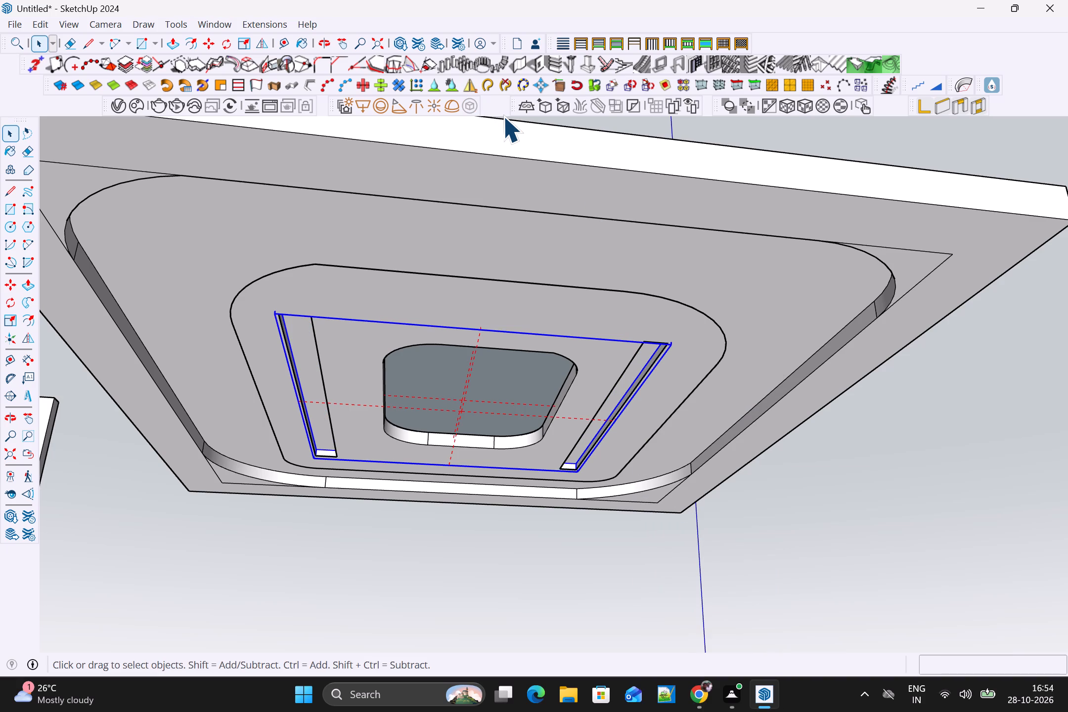
Examine the mesh-light grooves and the central recess from several angles beneath the slab.
{"action": "scroll", "coordinate": [581, 386], "scroll_direction": "up", "scroll_amount": 2}
{"action": "scroll", "coordinate": [620, 398], "scroll_direction": "up", "scroll_amount": 1}
{"action": "middle_click_drag", "start_coordinate": [619, 399], "coordinate": [448, 388]}
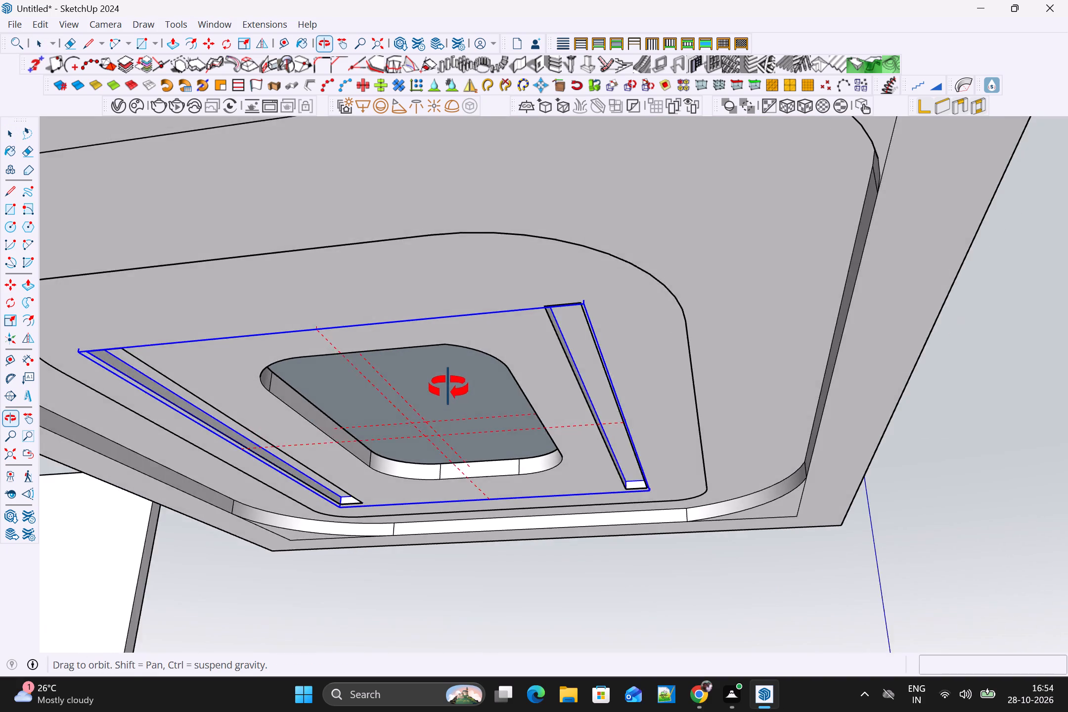
{"action": "middle_click_drag", "start_coordinate": [448, 388], "coordinate": [468, 392]}
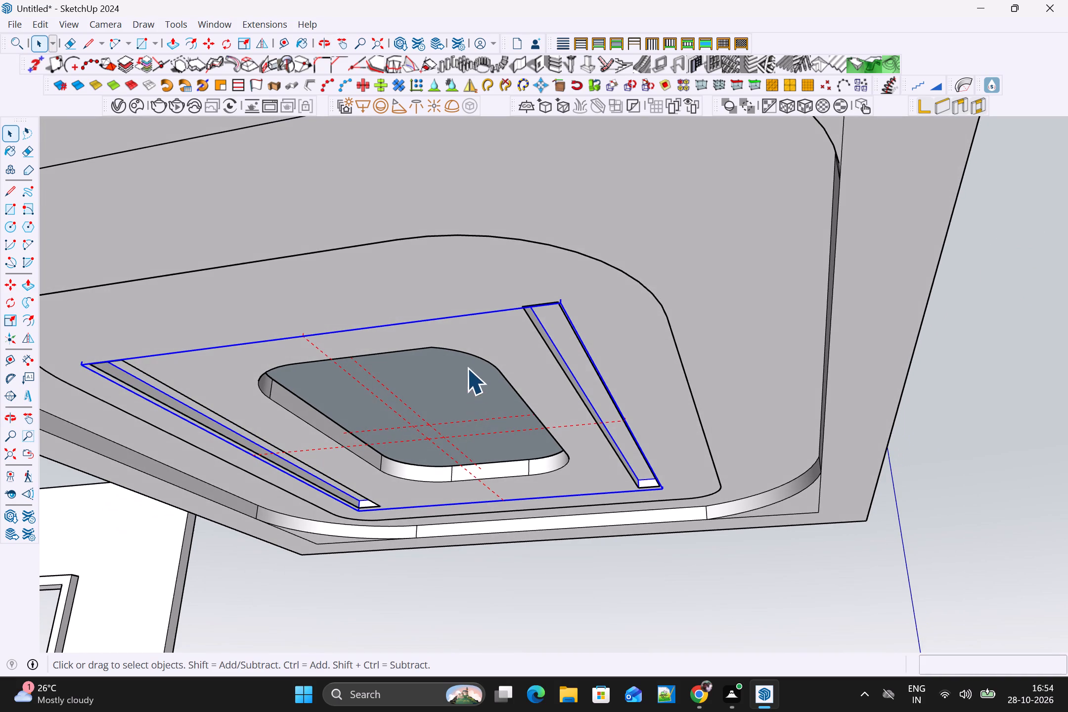
{"action": "scroll", "coordinate": [479, 392], "scroll_direction": "down", "scroll_amount": 2}
{"action": "scroll", "coordinate": [391, 437], "scroll_direction": "up", "scroll_amount": 1}
{"action": "middle_click_drag", "start_coordinate": [389, 437], "coordinate": [348, 415]}
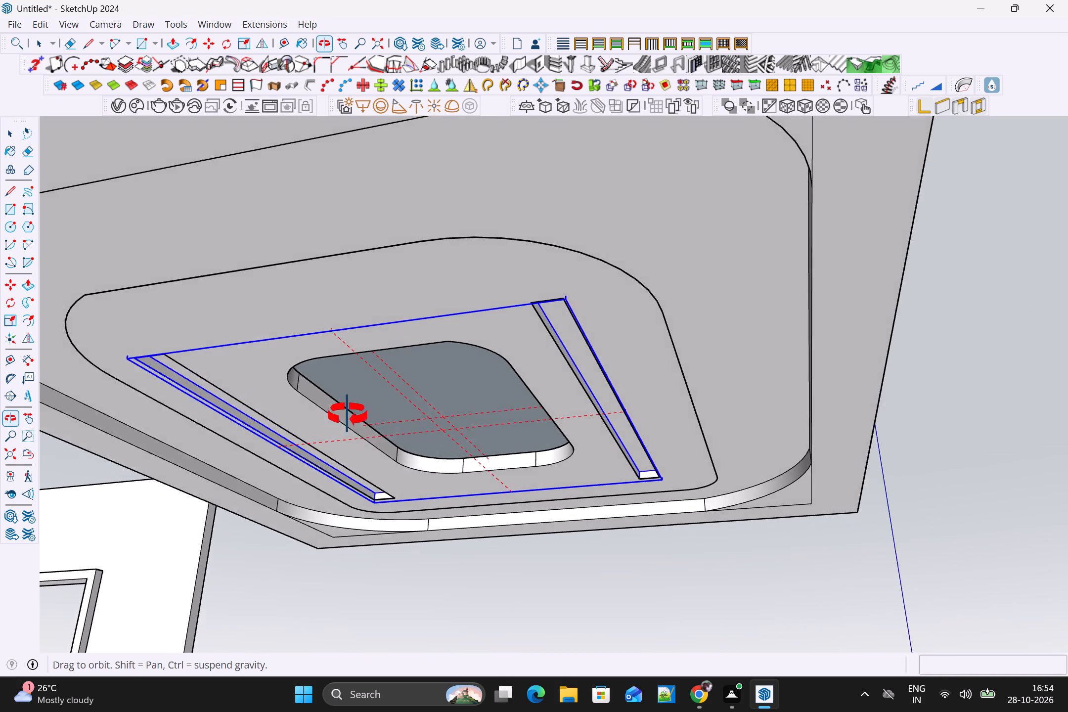
{"action": "middle_click_drag", "start_coordinate": [348, 415], "coordinate": [259, 389]}
{"action": "left_click", "coordinate": [331, 431]}
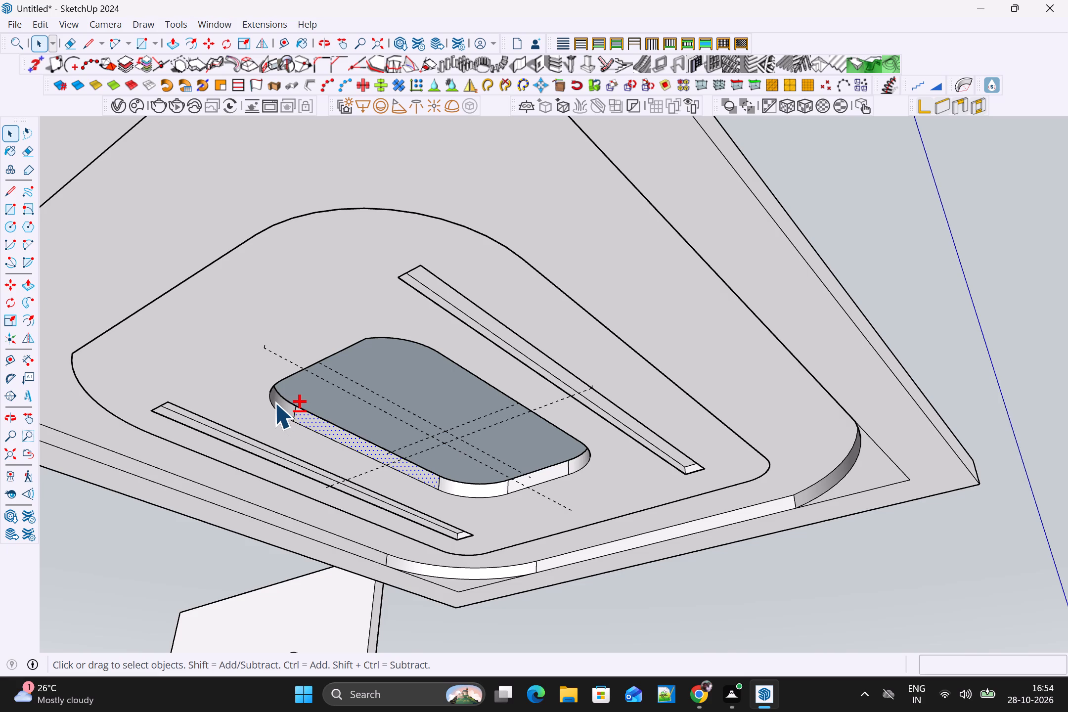
{"action": "middle_click_drag", "start_coordinate": [342, 388], "coordinate": [516, 362]}
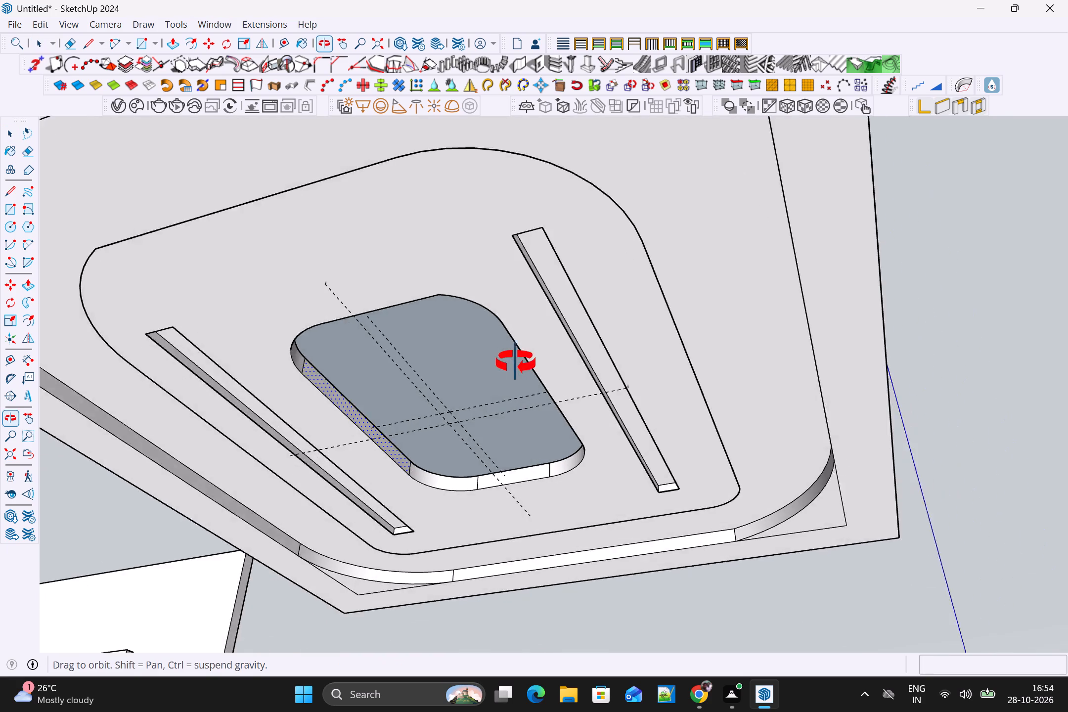
{"action": "middle_click_drag", "start_coordinate": [516, 362], "coordinate": [523, 366]}
{"action": "left_click", "coordinate": [955, 455]}
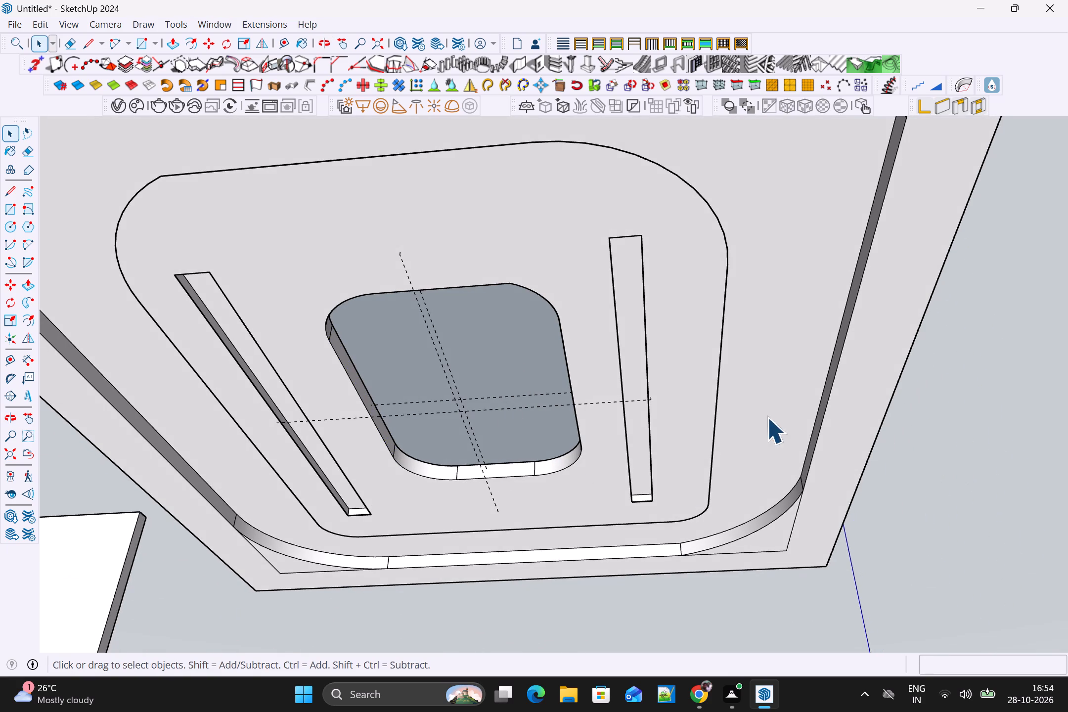
{"action": "scroll", "coordinate": [746, 394], "scroll_direction": "up", "scroll_amount": 3}
{"action": "scroll", "coordinate": [716, 375], "scroll_direction": "down", "scroll_amount": 3}
{"action": "scroll", "coordinate": [657, 360], "scroll_direction": "down", "scroll_amount": 1}
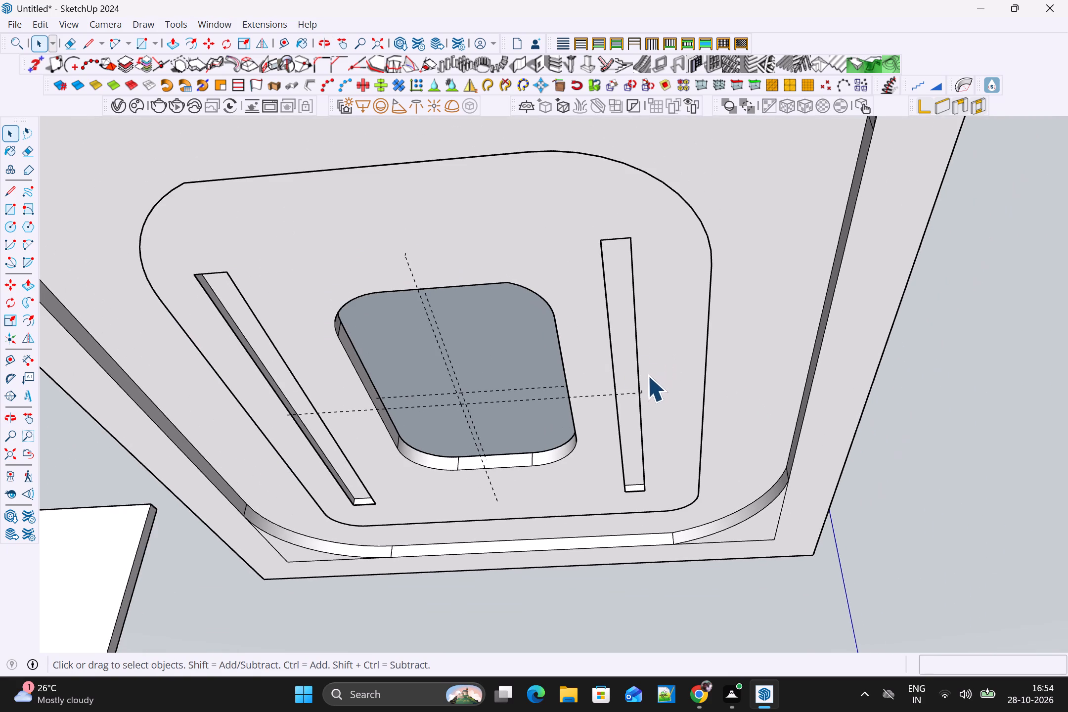
Draw a 4 13/16" by 7' 4 1/2" rectangle corner to corner over the opening of the groove nearer the origin.
{"action": "middle_click_drag", "start_coordinate": [647, 375], "coordinate": [589, 467]}
{"action": "key", "text": "r"}
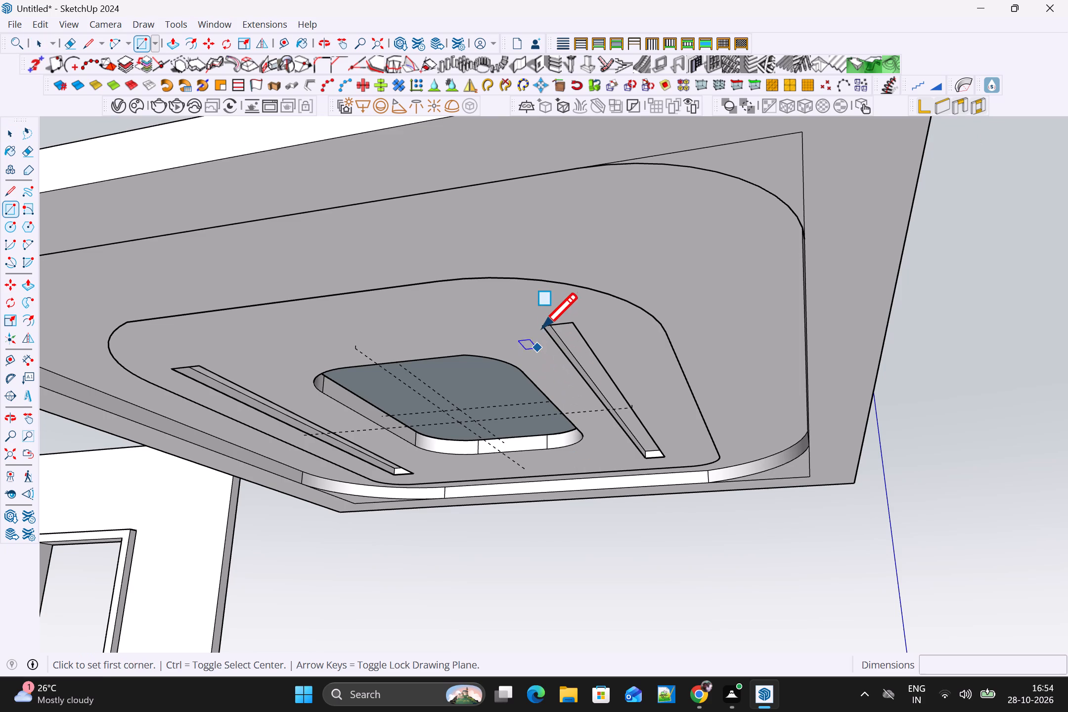
{"action": "left_click_drag", "start_coordinate": [541, 322], "coordinate": [550, 326]}
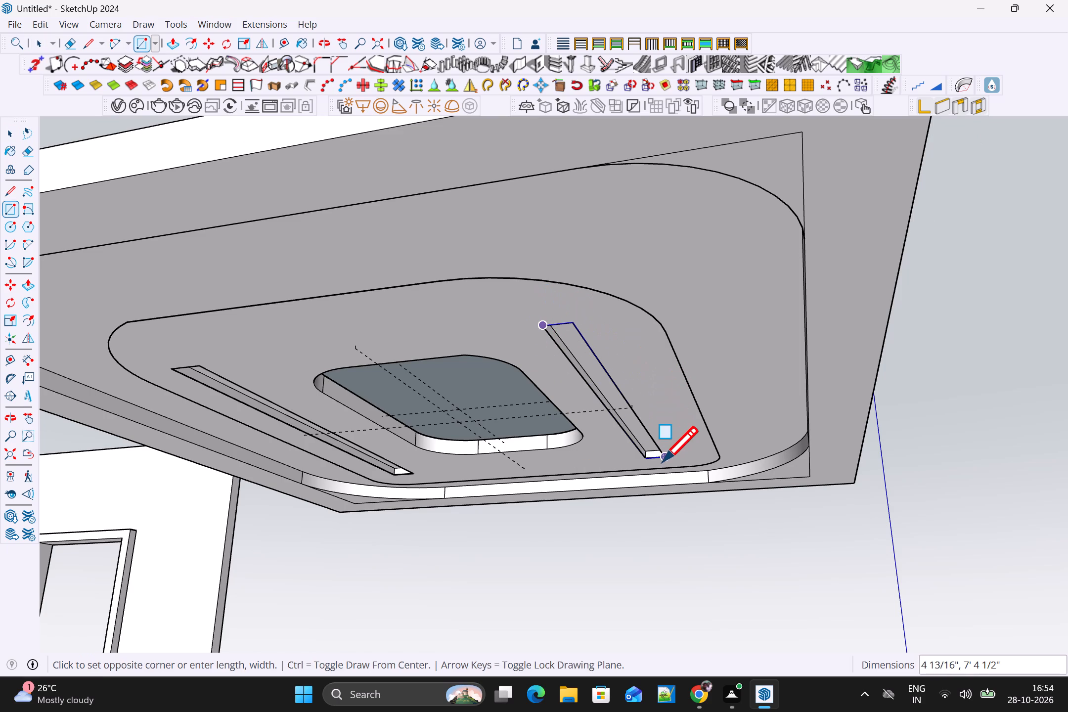
{"action": "left_click", "coordinate": [666, 456]}
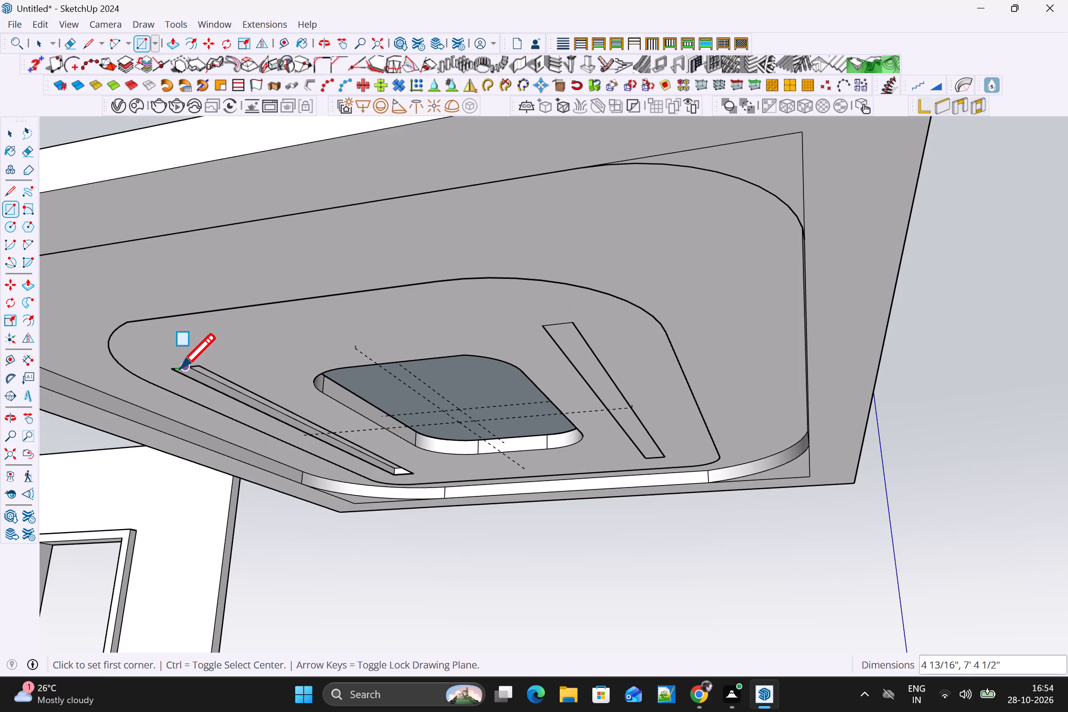
Draw a rectangle about 5 3/4" by 7' 3 9/16" corner to corner over the opening of the groove farther from the origin.
{"action": "middle_click_drag", "start_coordinate": [177, 369], "coordinate": [264, 186]}
{"action": "scroll", "coordinate": [242, 196], "scroll_direction": "down", "scroll_amount": 4}
{"action": "middle_click_drag", "start_coordinate": [244, 212], "coordinate": [241, 291]}
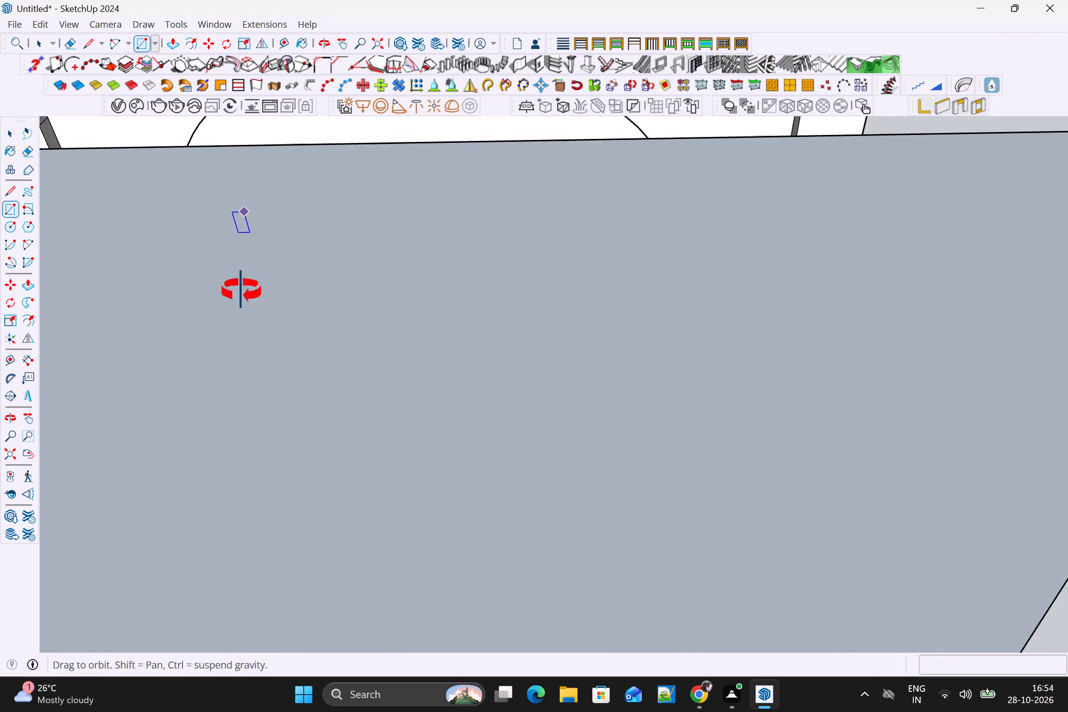
{"action": "middle_click_drag", "start_coordinate": [241, 291], "coordinate": [264, 413]}
{"action": "middle_click_drag", "start_coordinate": [299, 289], "coordinate": [320, 385], "text": "shift"}
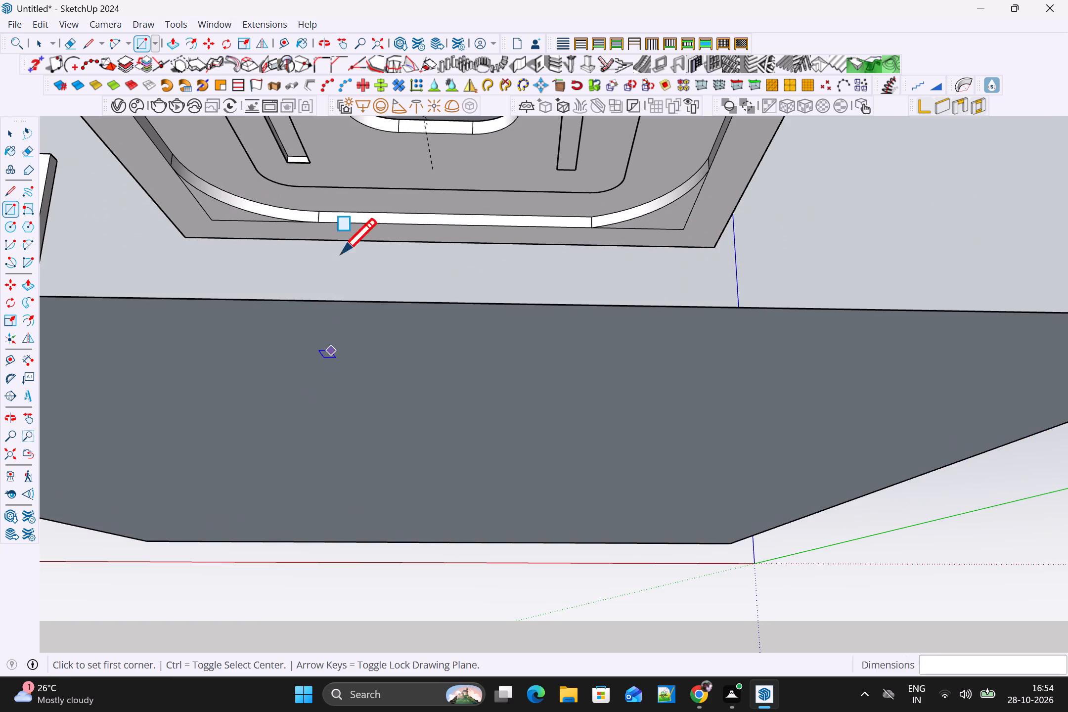
{"action": "middle_click_drag", "start_coordinate": [331, 231], "coordinate": [389, 390], "text": "shift"}
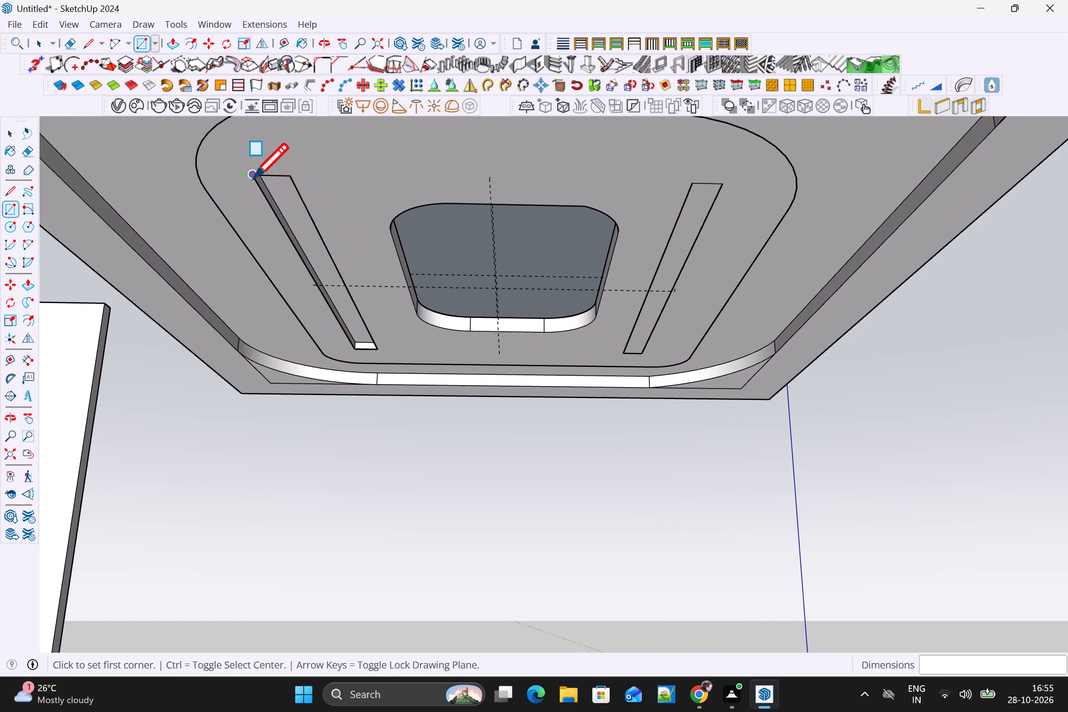
{"action": "left_click_drag", "start_coordinate": [253, 178], "coordinate": [269, 186]}
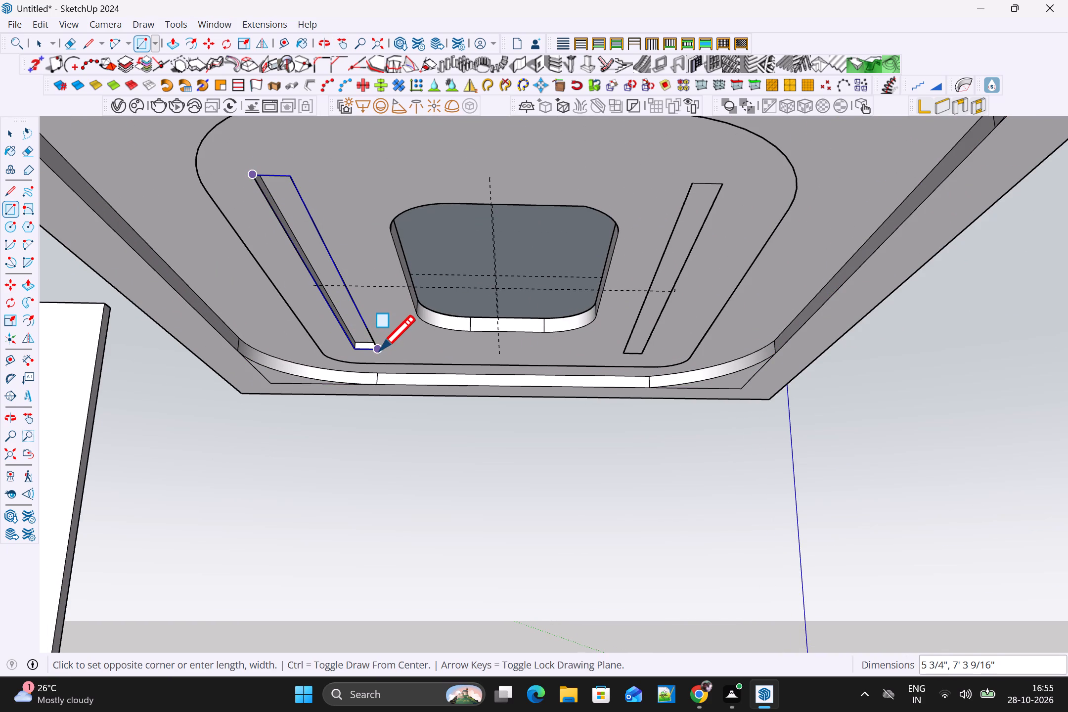
{"action": "left_click", "coordinate": [380, 351]}
{"action": "key", "text": "space"}
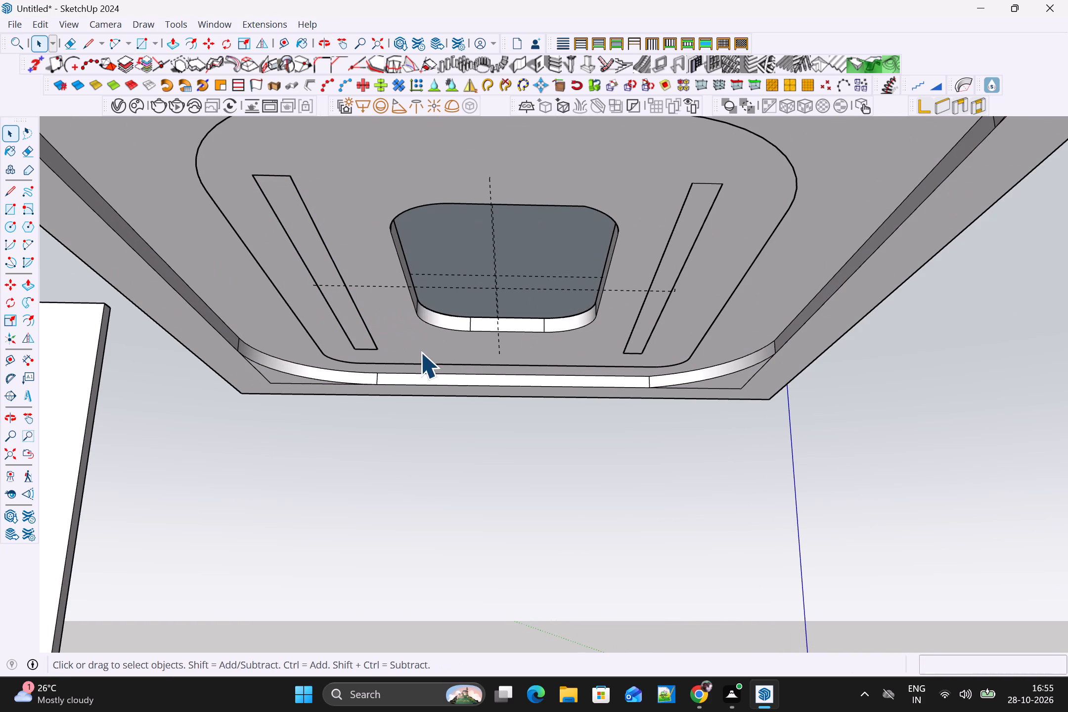
Paint the cover face over the groove farther from the origin with Mirror 02 from the Glass and Mirrors materials.
{"action": "key", "text": "b"}
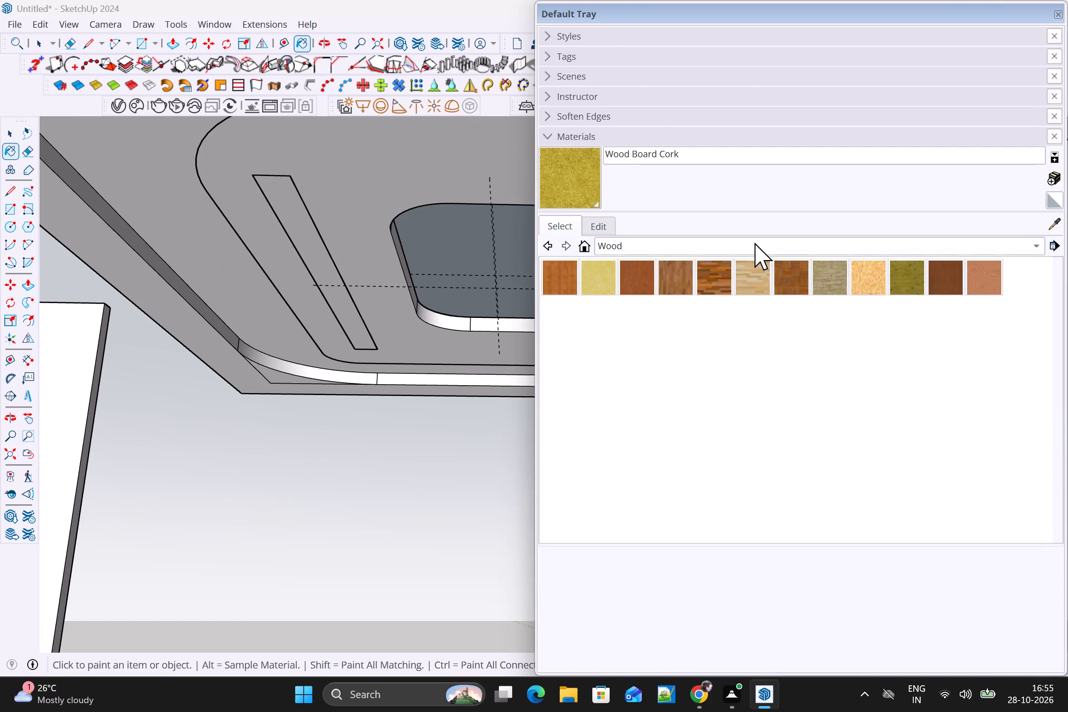
{"action": "left_click", "coordinate": [755, 243]}
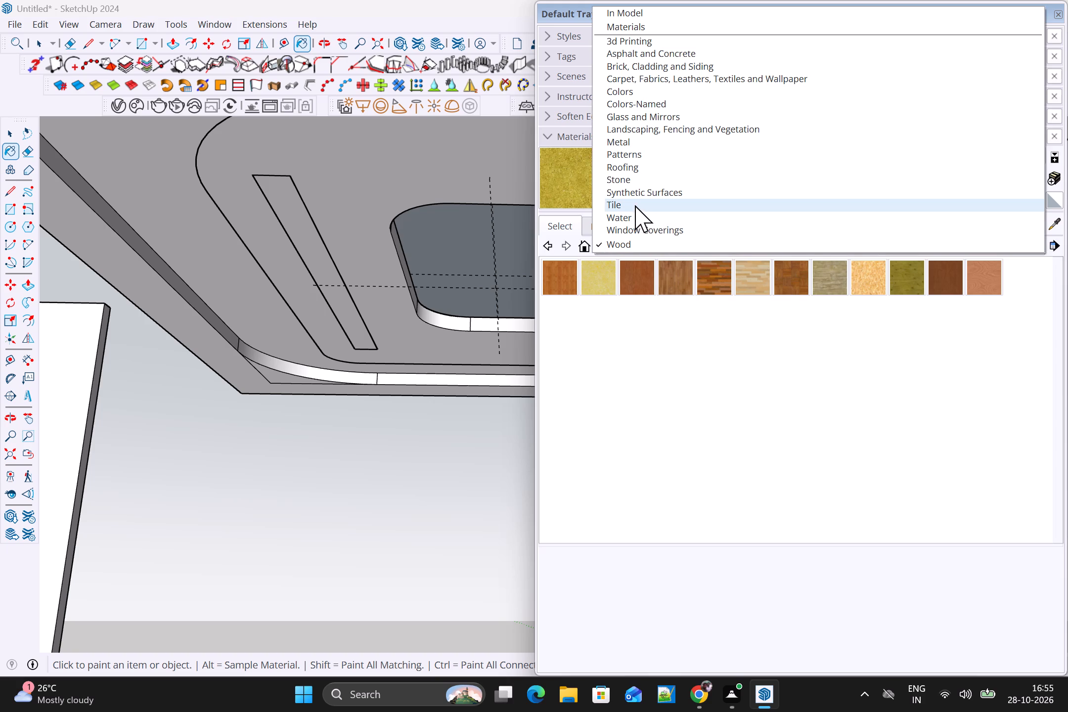
{"action": "left_click", "coordinate": [634, 121]}
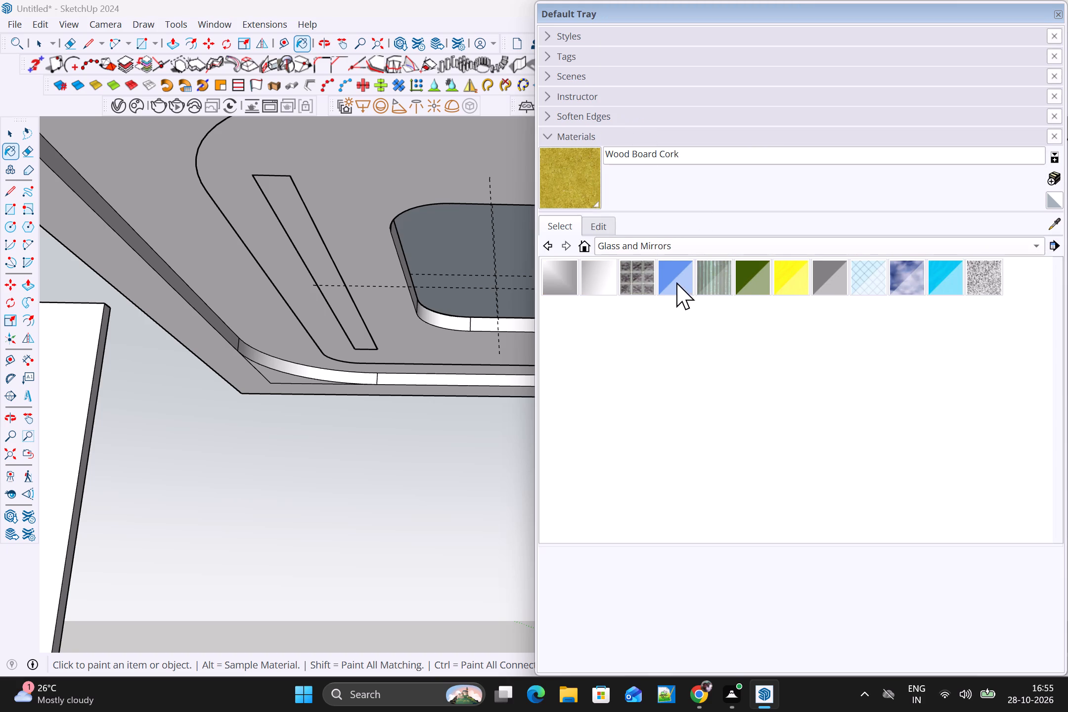
{"action": "left_click", "coordinate": [598, 282]}
{"action": "left_click", "coordinate": [297, 234]}
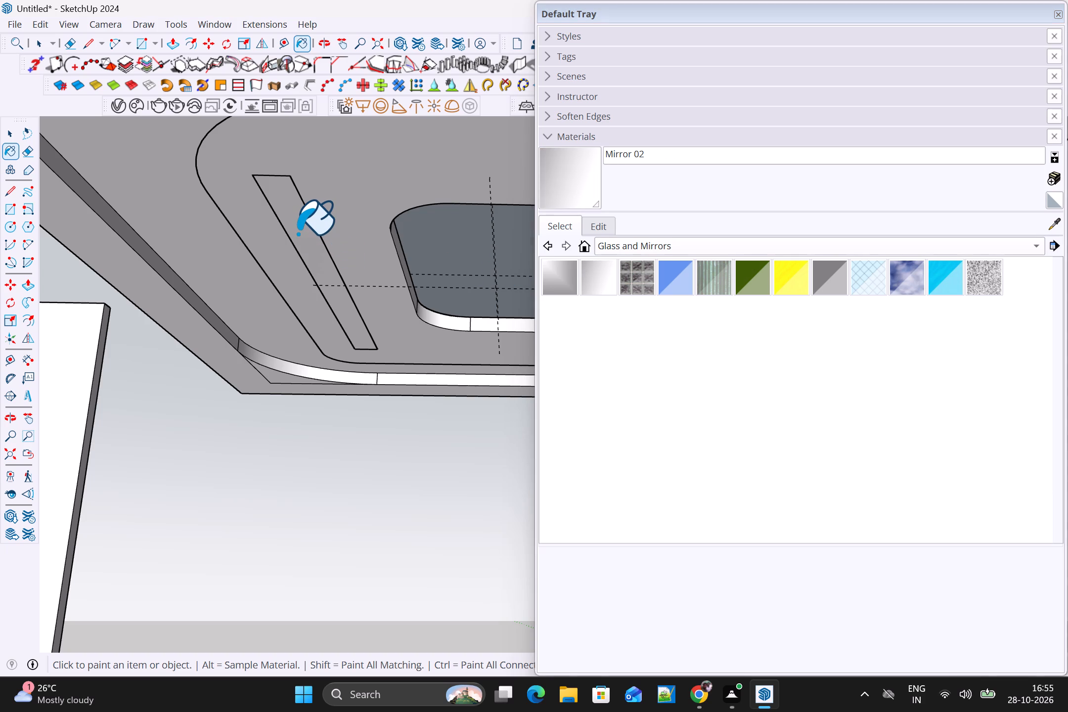
{"action": "left_click", "coordinate": [1058, 16]}
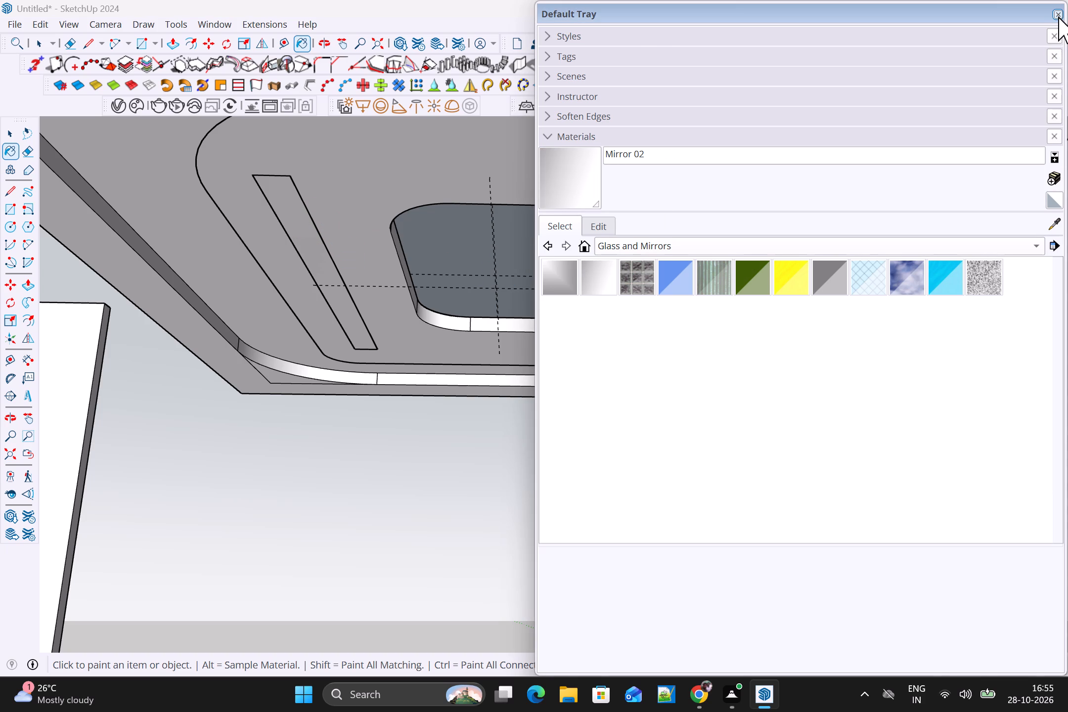
{"action": "middle_click_drag", "start_coordinate": [742, 258], "coordinate": [729, 175]}
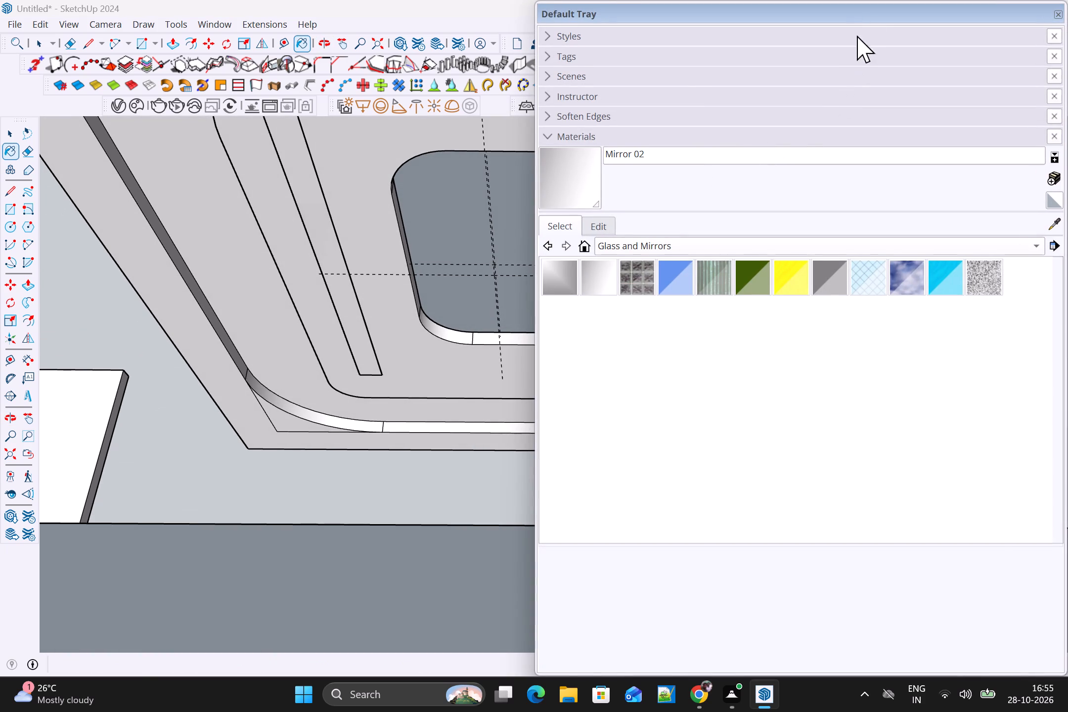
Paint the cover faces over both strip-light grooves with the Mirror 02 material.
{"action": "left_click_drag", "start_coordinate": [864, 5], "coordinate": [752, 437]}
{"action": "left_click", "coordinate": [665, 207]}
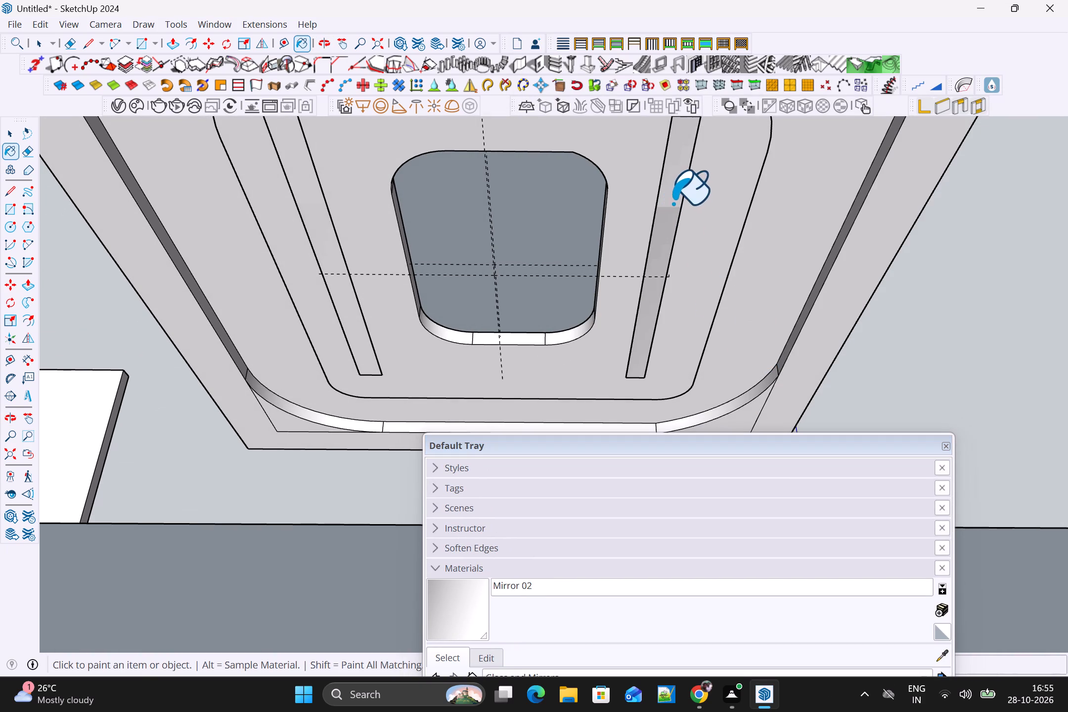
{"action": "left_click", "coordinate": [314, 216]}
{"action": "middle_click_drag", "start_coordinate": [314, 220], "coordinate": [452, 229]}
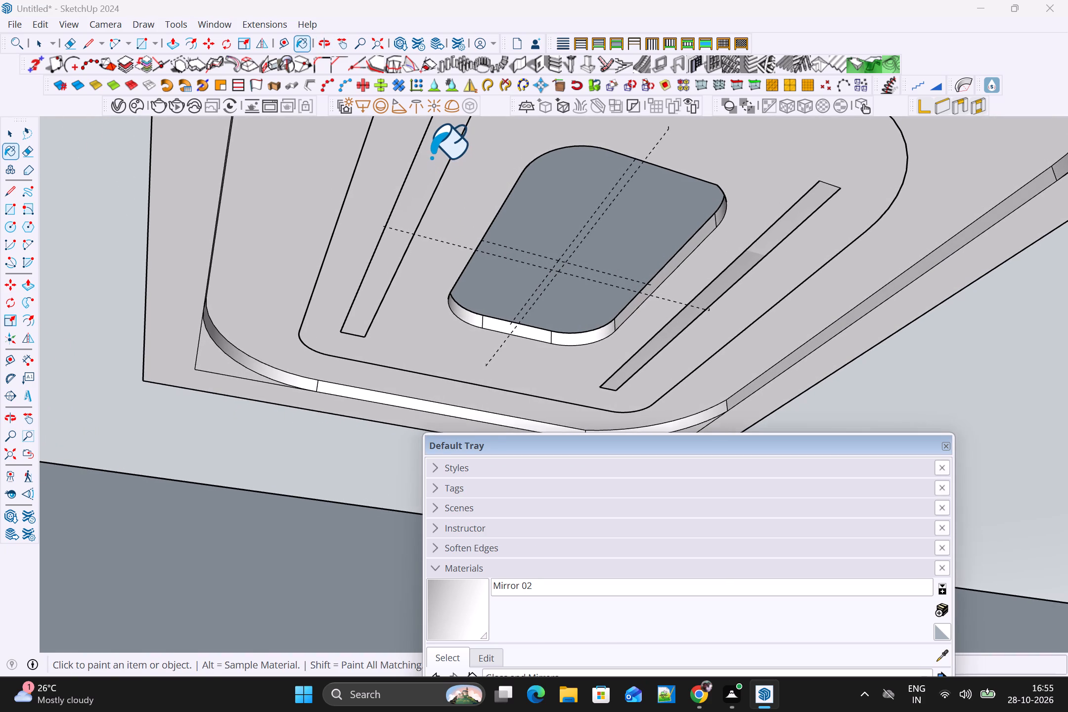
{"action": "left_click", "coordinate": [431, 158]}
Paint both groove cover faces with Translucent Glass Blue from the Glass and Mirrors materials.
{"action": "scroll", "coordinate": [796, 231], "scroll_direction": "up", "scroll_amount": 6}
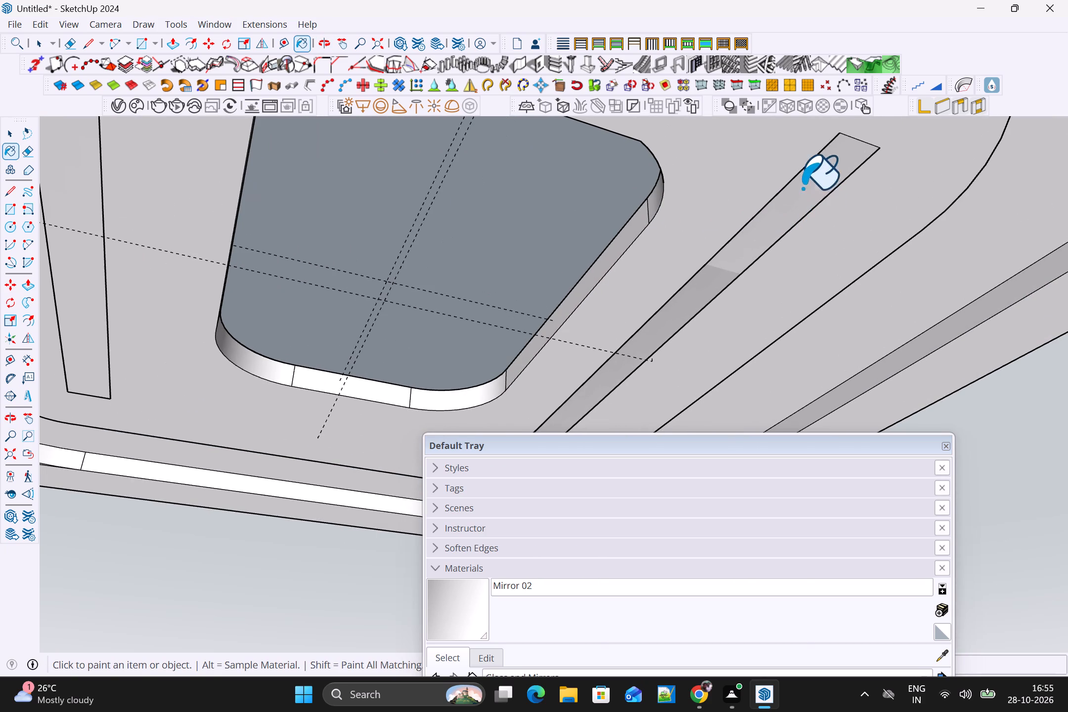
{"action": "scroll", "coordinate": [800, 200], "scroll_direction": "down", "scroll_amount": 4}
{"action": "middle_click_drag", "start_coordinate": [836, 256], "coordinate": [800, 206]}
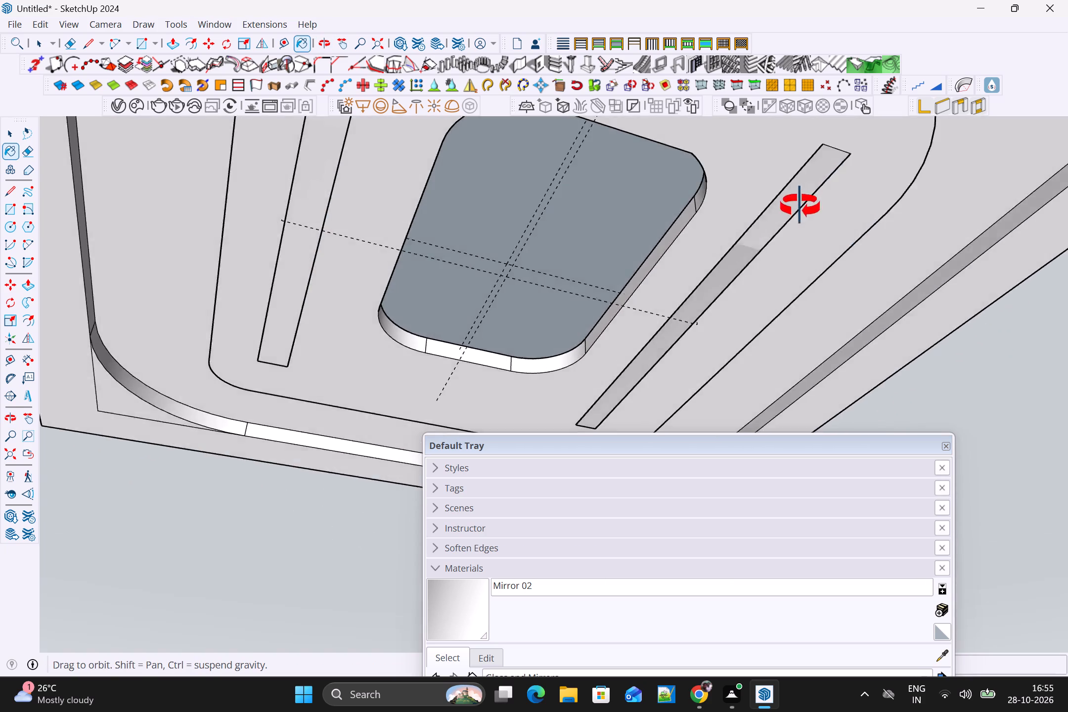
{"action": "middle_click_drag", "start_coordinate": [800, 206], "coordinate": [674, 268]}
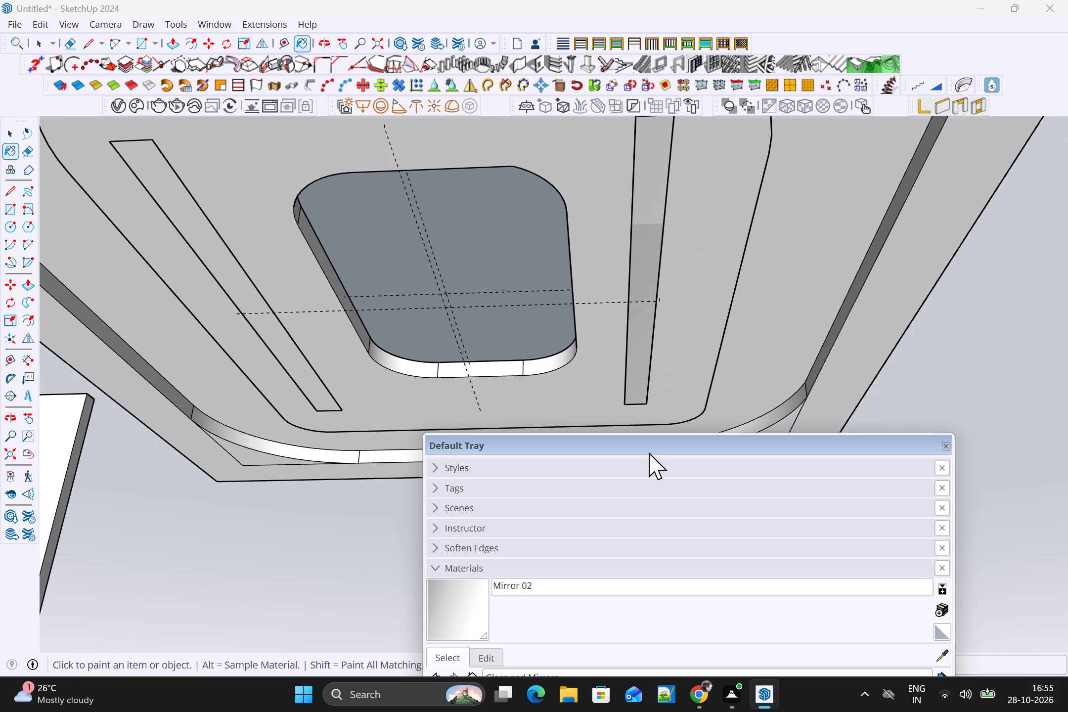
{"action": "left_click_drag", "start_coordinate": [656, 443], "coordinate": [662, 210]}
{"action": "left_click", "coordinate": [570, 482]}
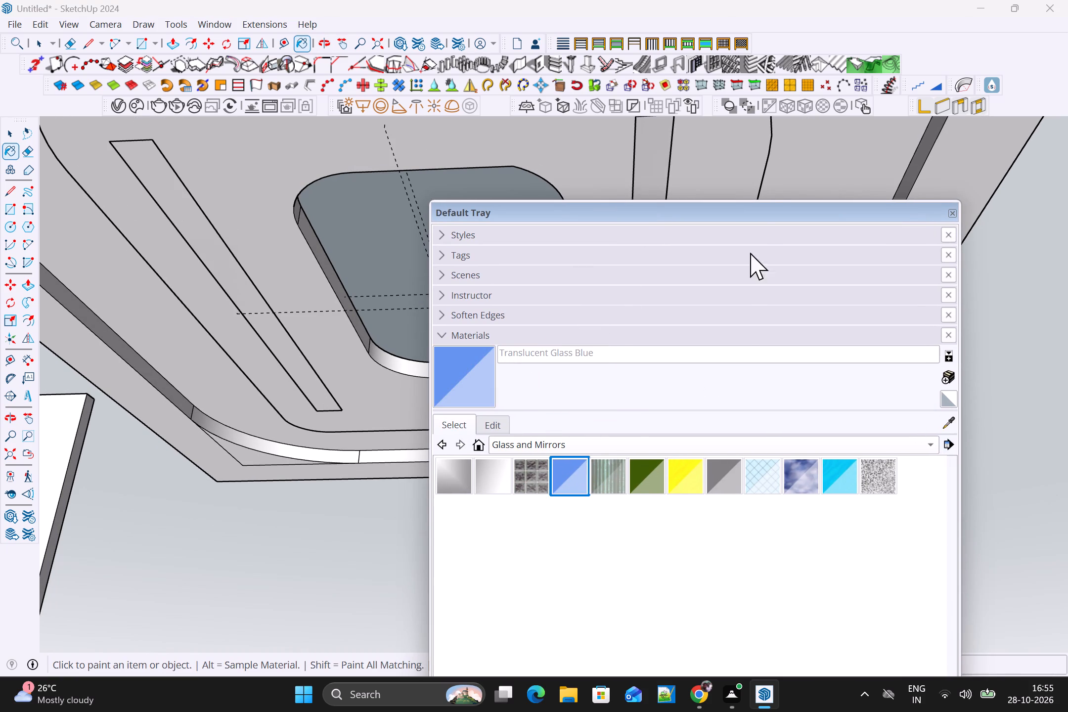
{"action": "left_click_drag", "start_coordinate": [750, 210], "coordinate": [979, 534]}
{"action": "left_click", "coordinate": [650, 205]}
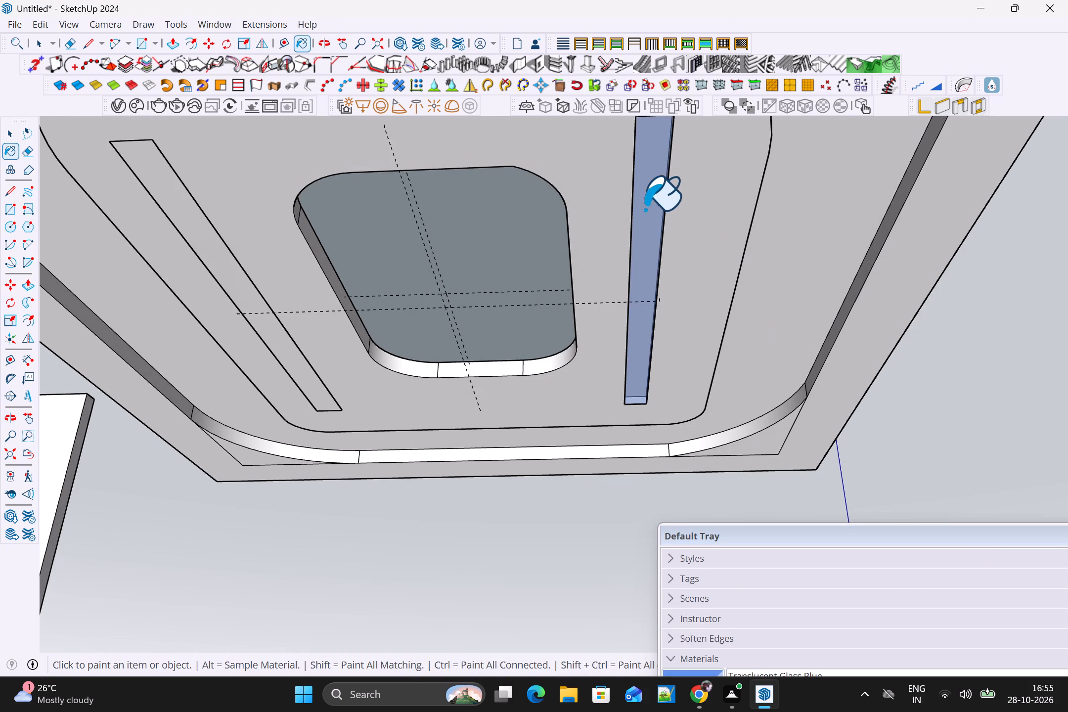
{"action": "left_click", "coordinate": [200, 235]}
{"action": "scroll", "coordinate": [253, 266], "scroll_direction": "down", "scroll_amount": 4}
Paint both groove cover faces with the Translucent Glass Gold material from Glass and Mirrors.
{"action": "left_click_drag", "start_coordinate": [835, 529], "coordinate": [798, 433]}
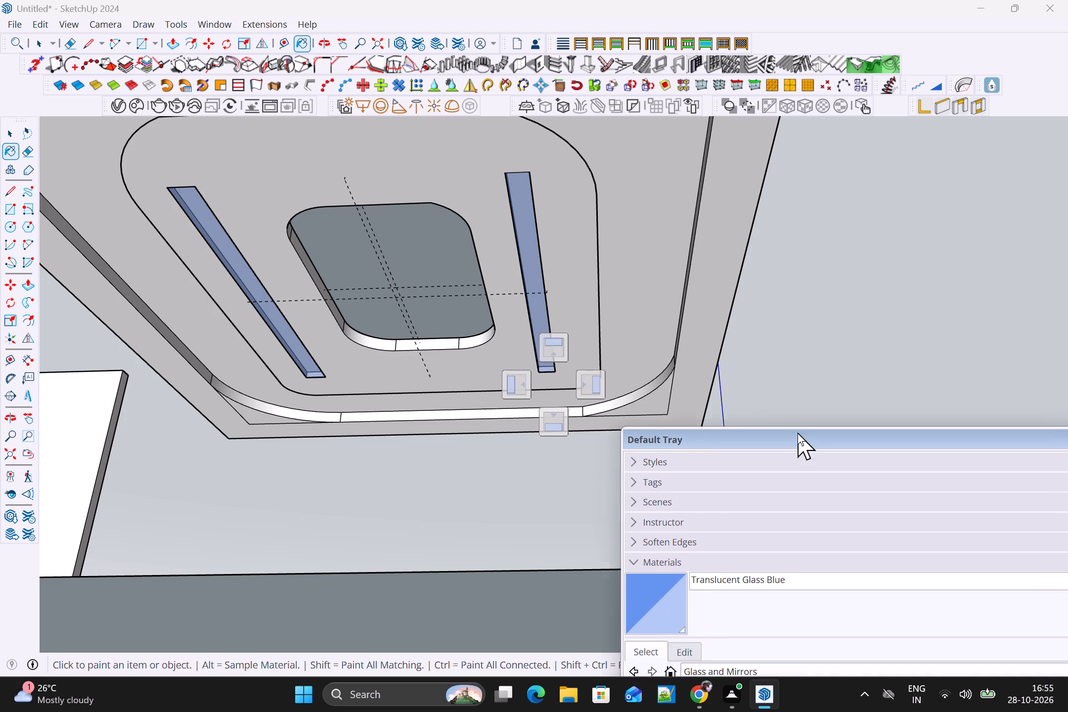
{"action": "left_click_drag", "start_coordinate": [798, 433], "coordinate": [818, 227]}
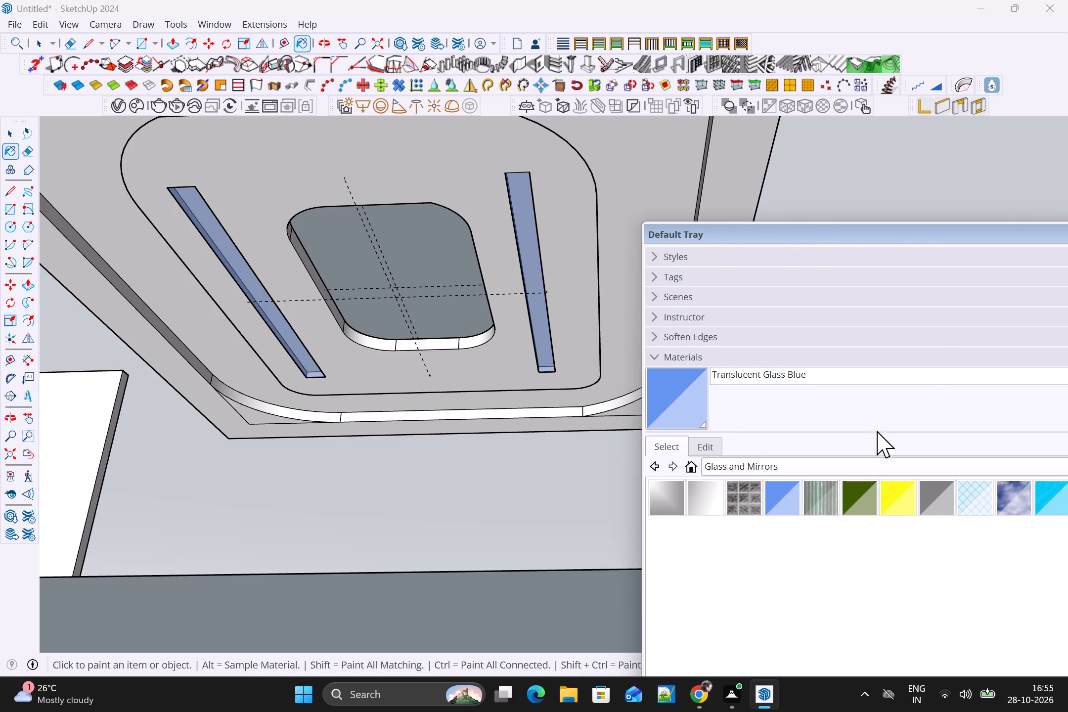
{"action": "left_click_drag", "start_coordinate": [893, 239], "coordinate": [442, 395]}
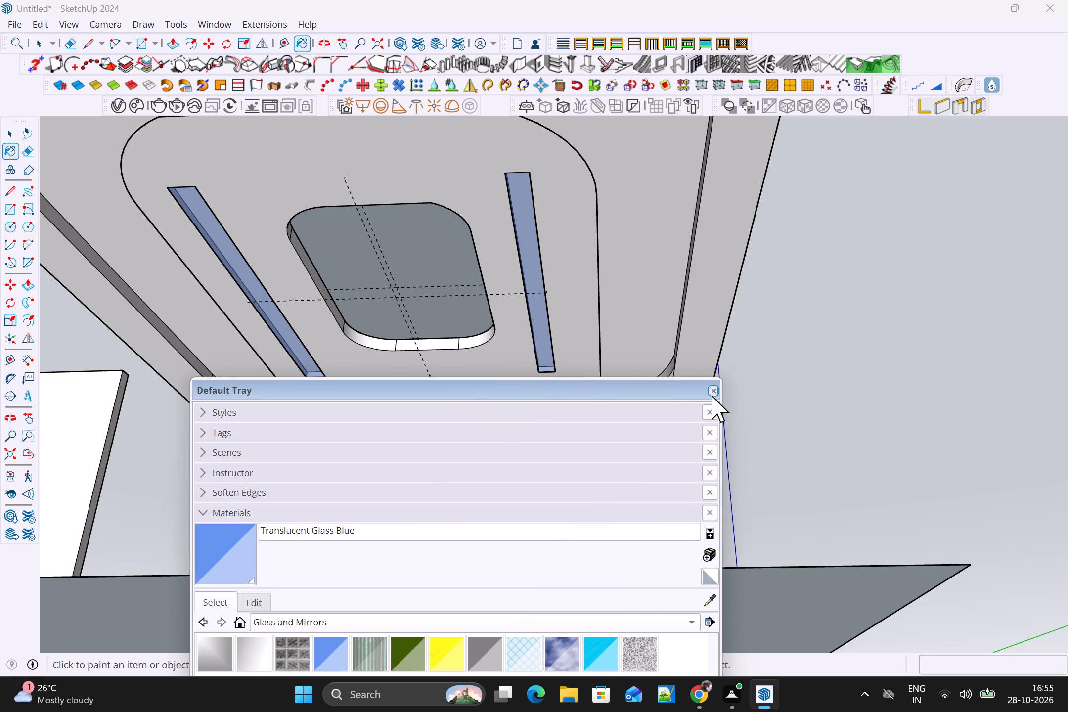
{"action": "left_click_drag", "start_coordinate": [635, 389], "coordinate": [1043, 301]}
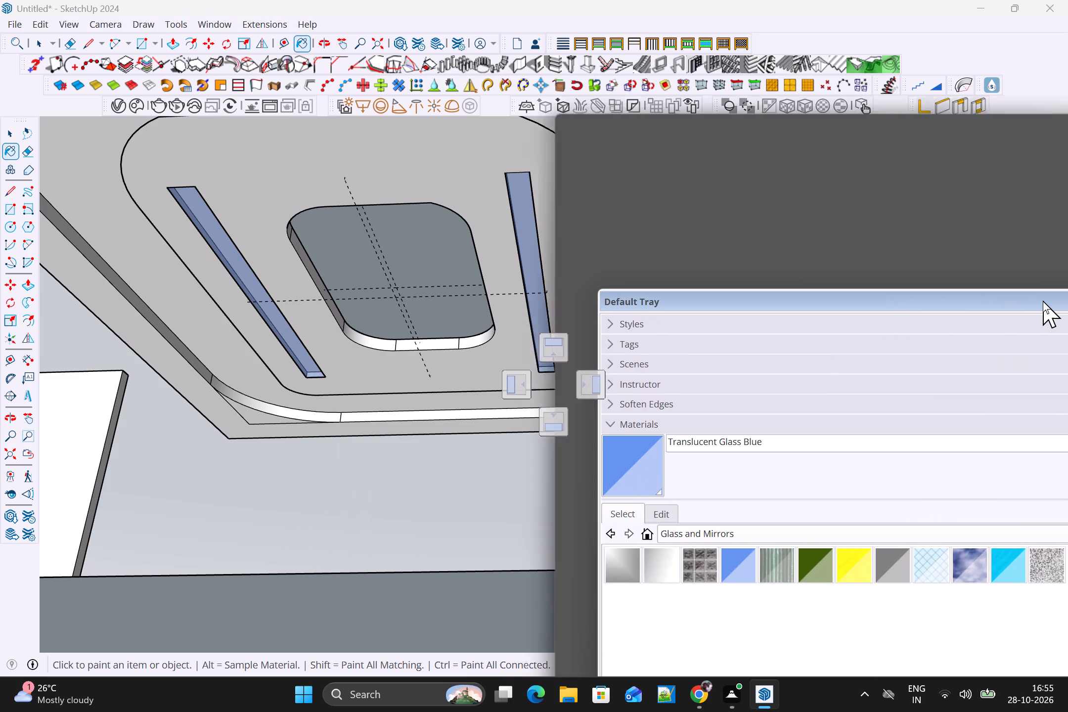
{"action": "left_click_drag", "start_coordinate": [1043, 301], "coordinate": [1043, 282]}
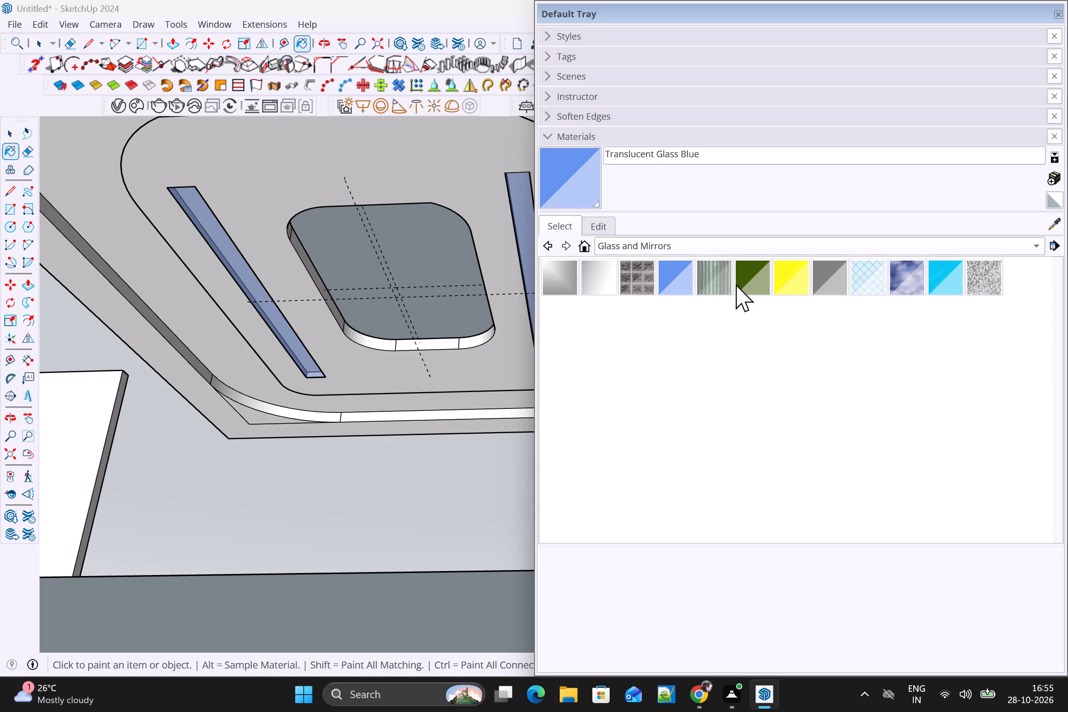
{"action": "left_click", "coordinate": [788, 283]}
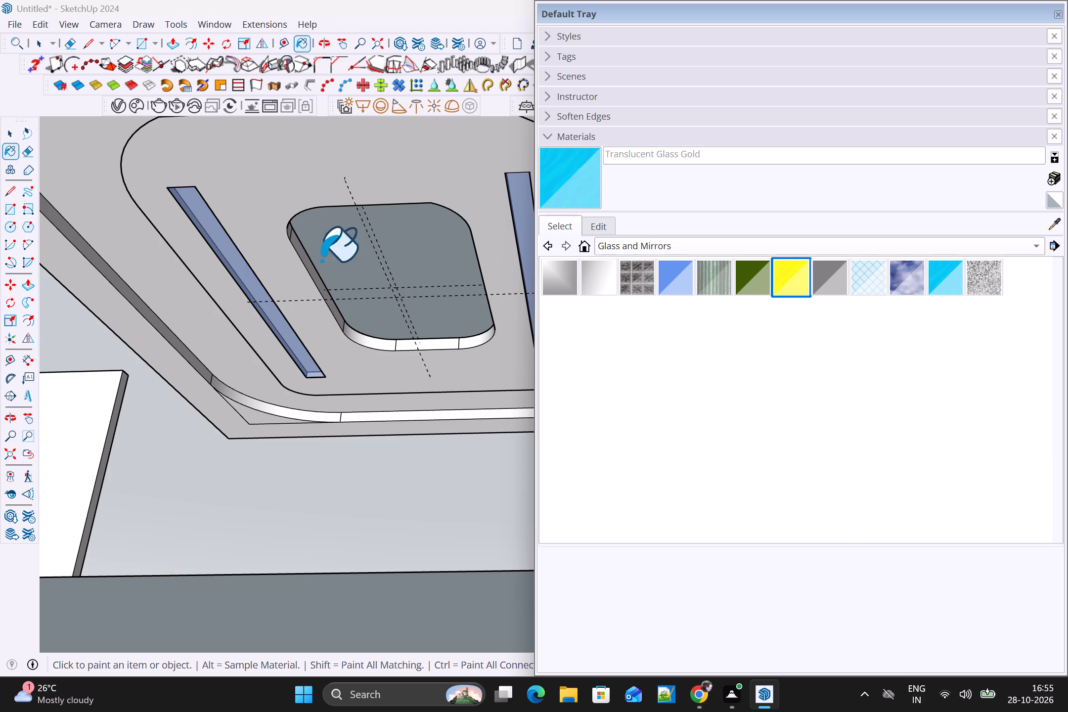
{"action": "left_click", "coordinate": [205, 221]}
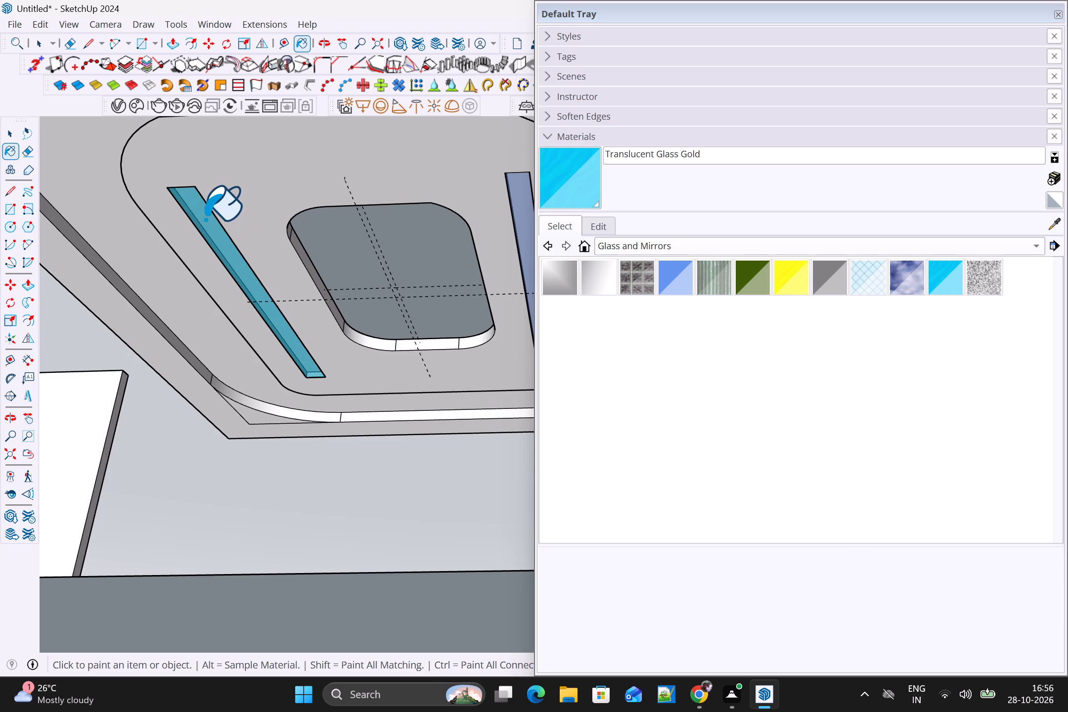
{"action": "left_click", "coordinate": [790, 280]}
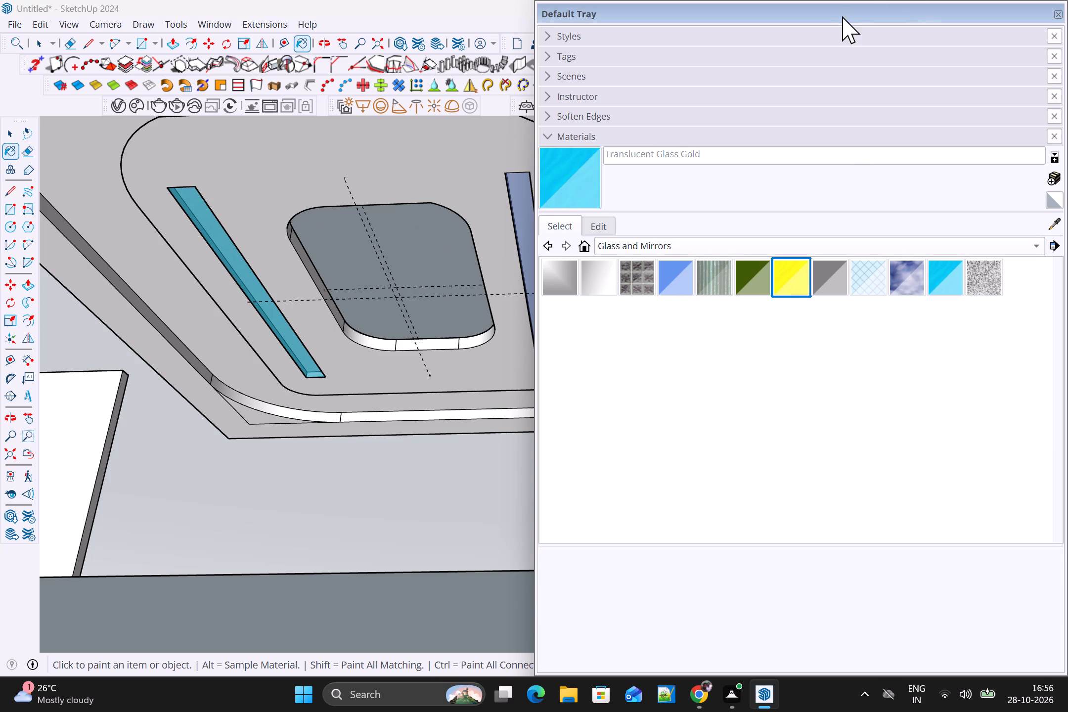
{"action": "left_click_drag", "start_coordinate": [844, 14], "coordinate": [864, 405]}
{"action": "left_click", "coordinate": [521, 225]}
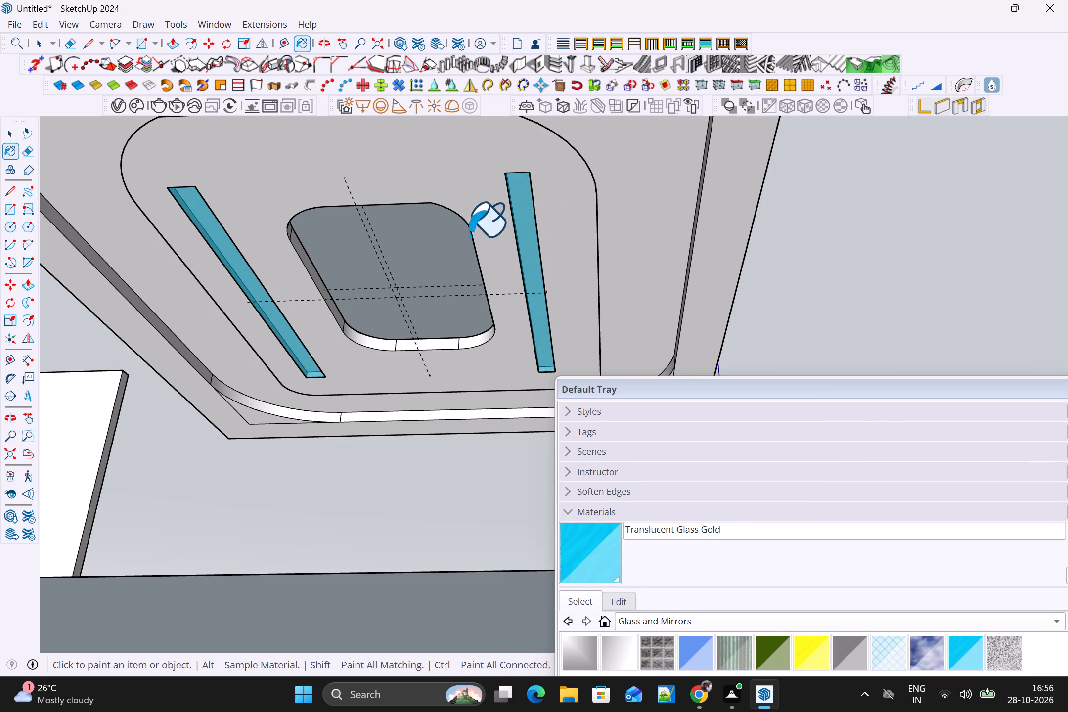
{"action": "left_click", "coordinate": [231, 263]}
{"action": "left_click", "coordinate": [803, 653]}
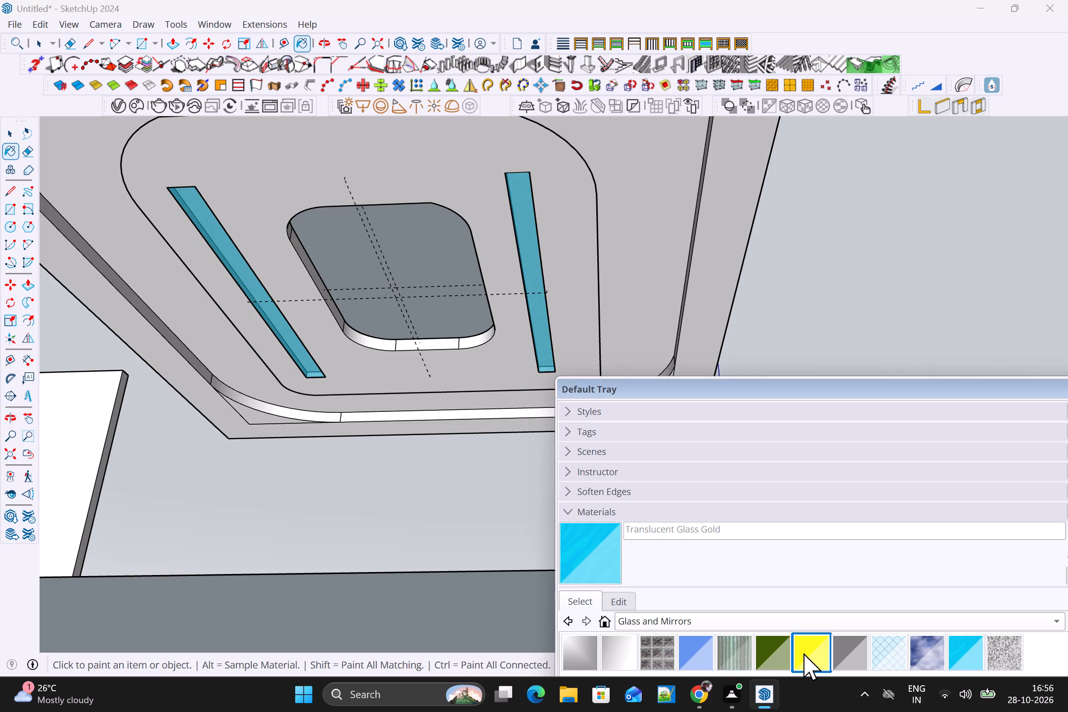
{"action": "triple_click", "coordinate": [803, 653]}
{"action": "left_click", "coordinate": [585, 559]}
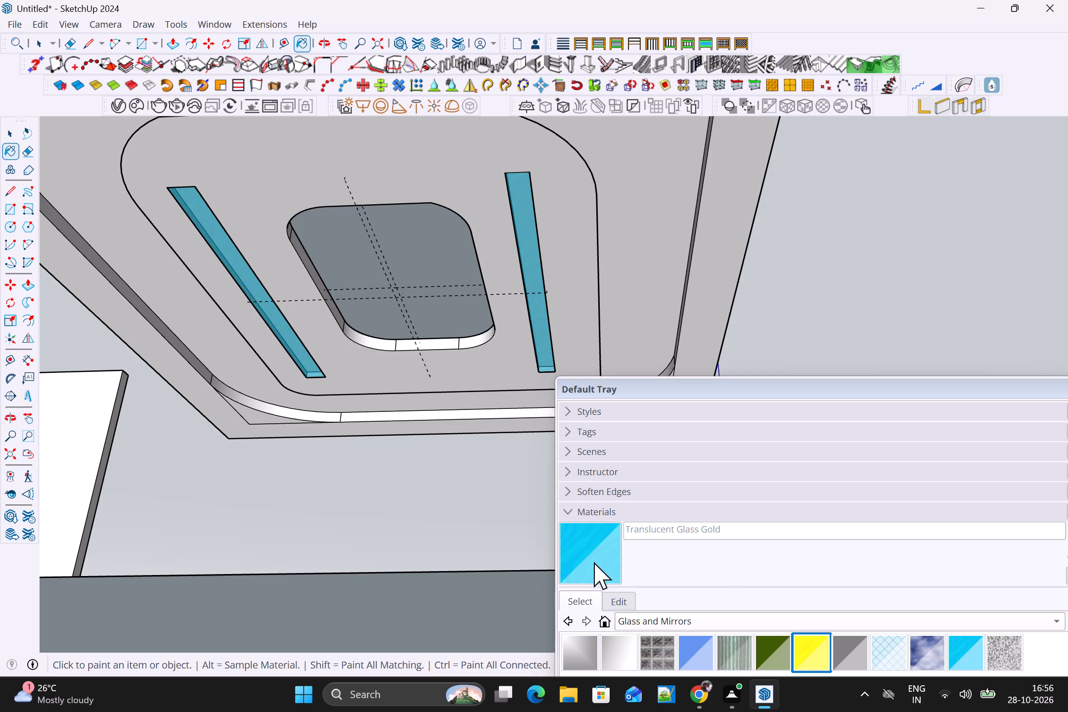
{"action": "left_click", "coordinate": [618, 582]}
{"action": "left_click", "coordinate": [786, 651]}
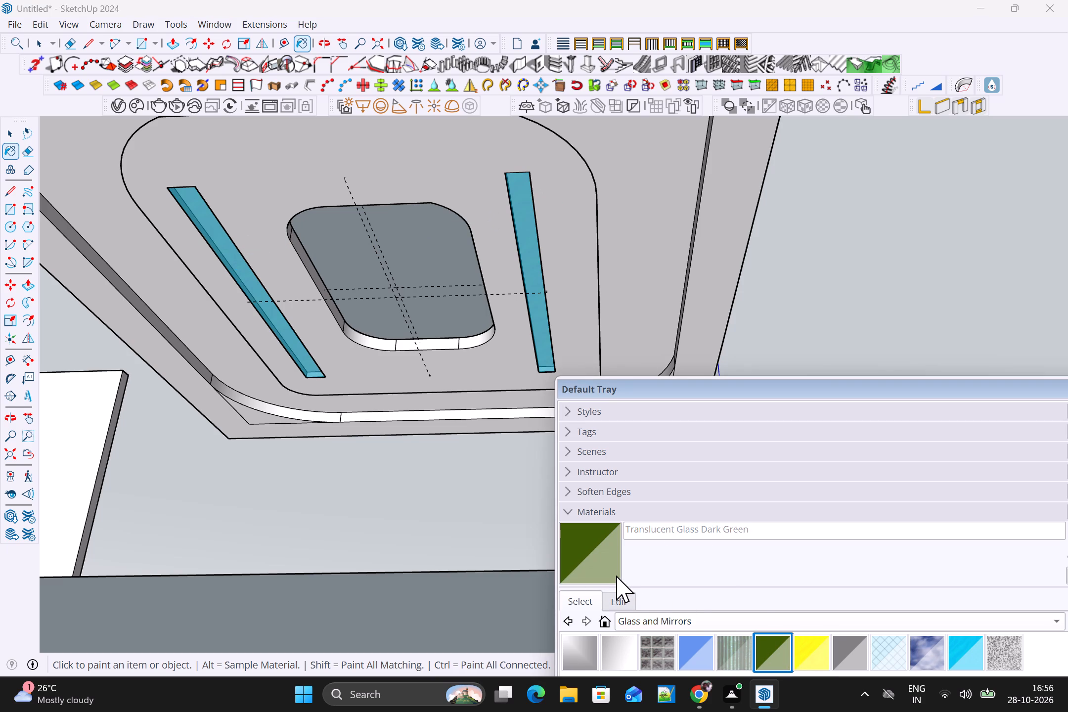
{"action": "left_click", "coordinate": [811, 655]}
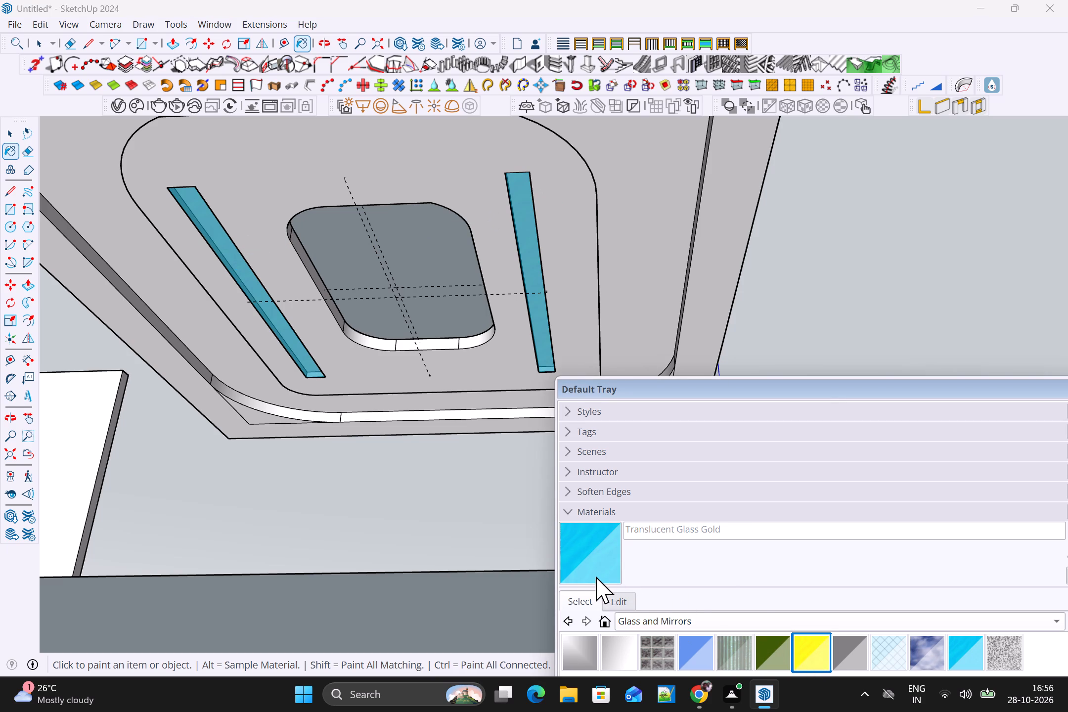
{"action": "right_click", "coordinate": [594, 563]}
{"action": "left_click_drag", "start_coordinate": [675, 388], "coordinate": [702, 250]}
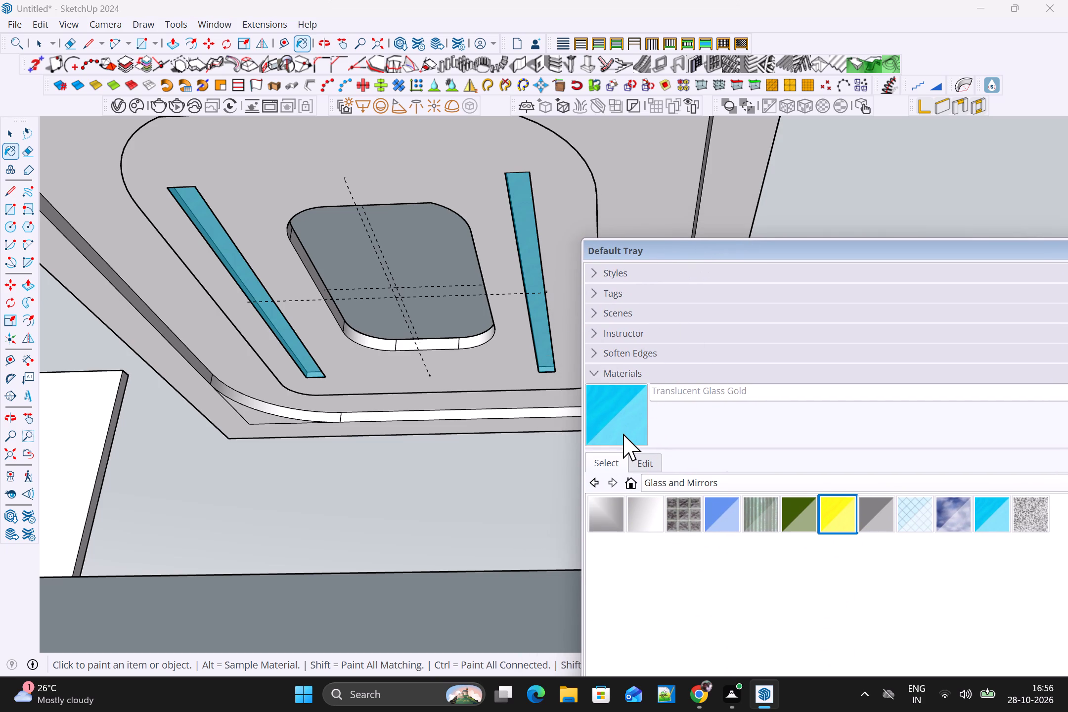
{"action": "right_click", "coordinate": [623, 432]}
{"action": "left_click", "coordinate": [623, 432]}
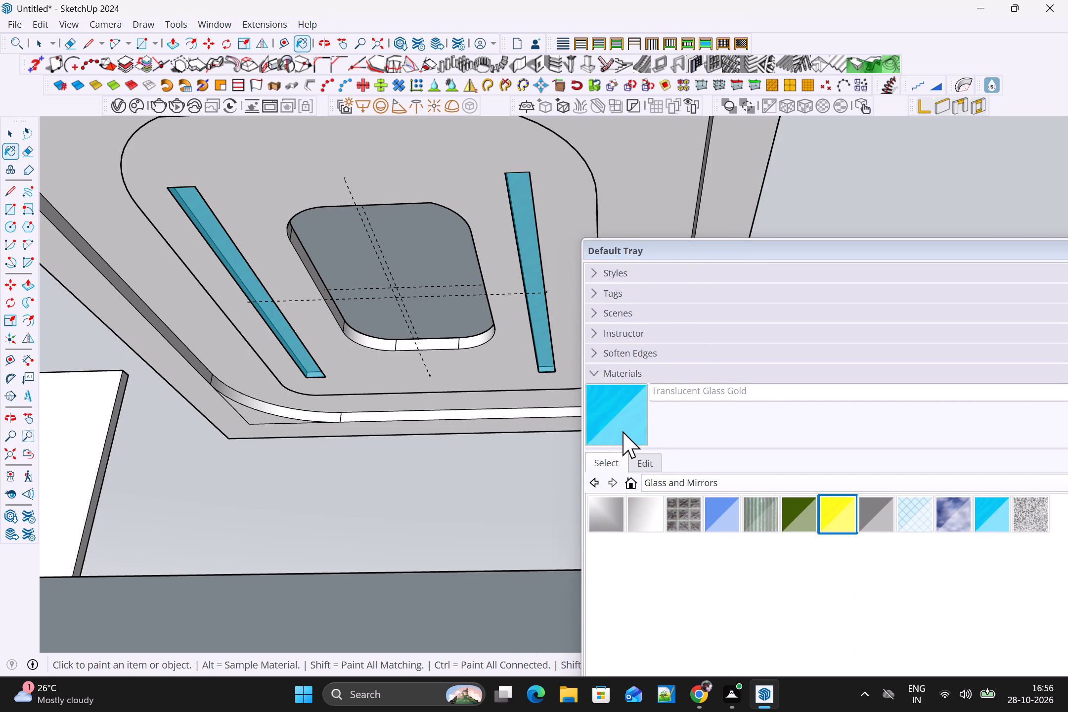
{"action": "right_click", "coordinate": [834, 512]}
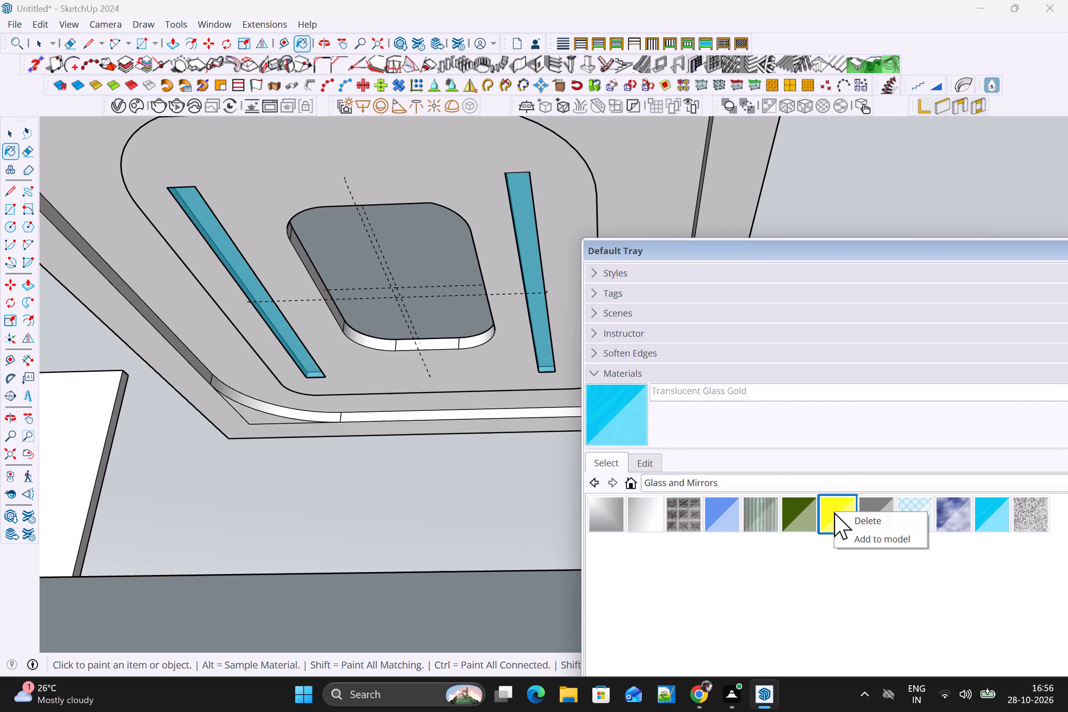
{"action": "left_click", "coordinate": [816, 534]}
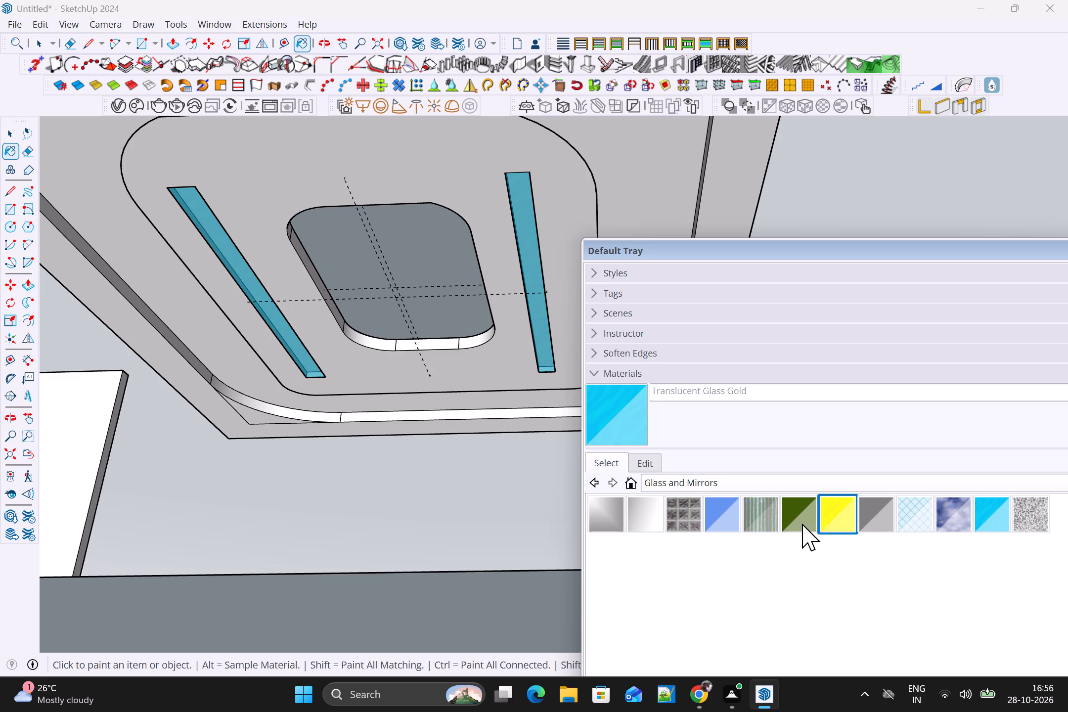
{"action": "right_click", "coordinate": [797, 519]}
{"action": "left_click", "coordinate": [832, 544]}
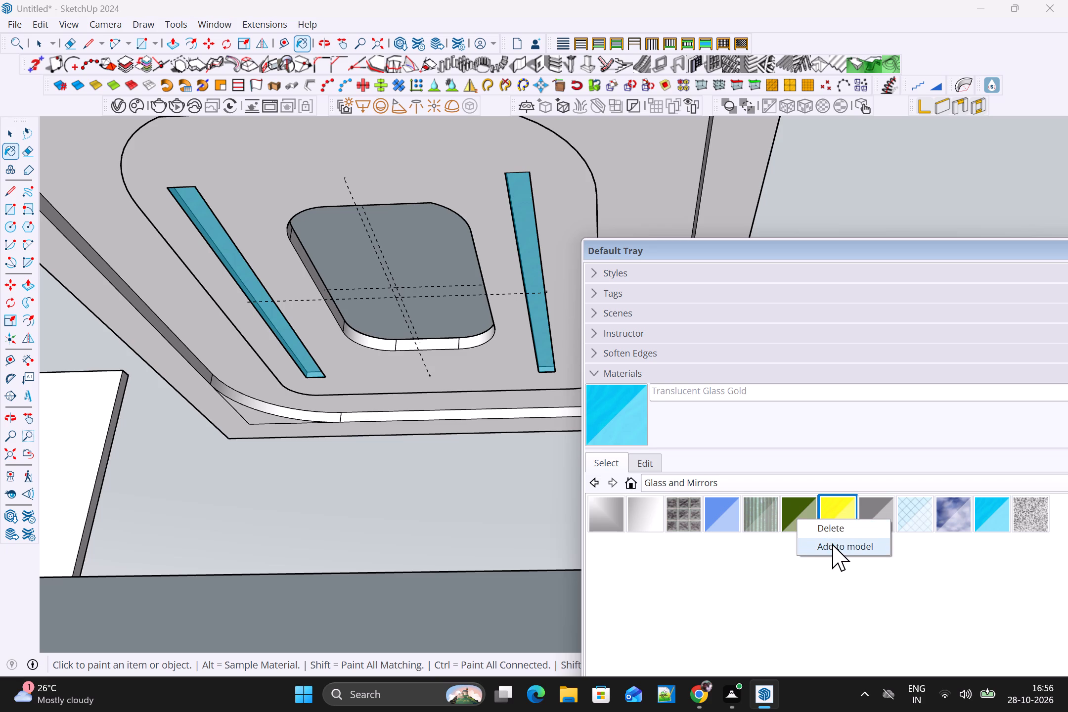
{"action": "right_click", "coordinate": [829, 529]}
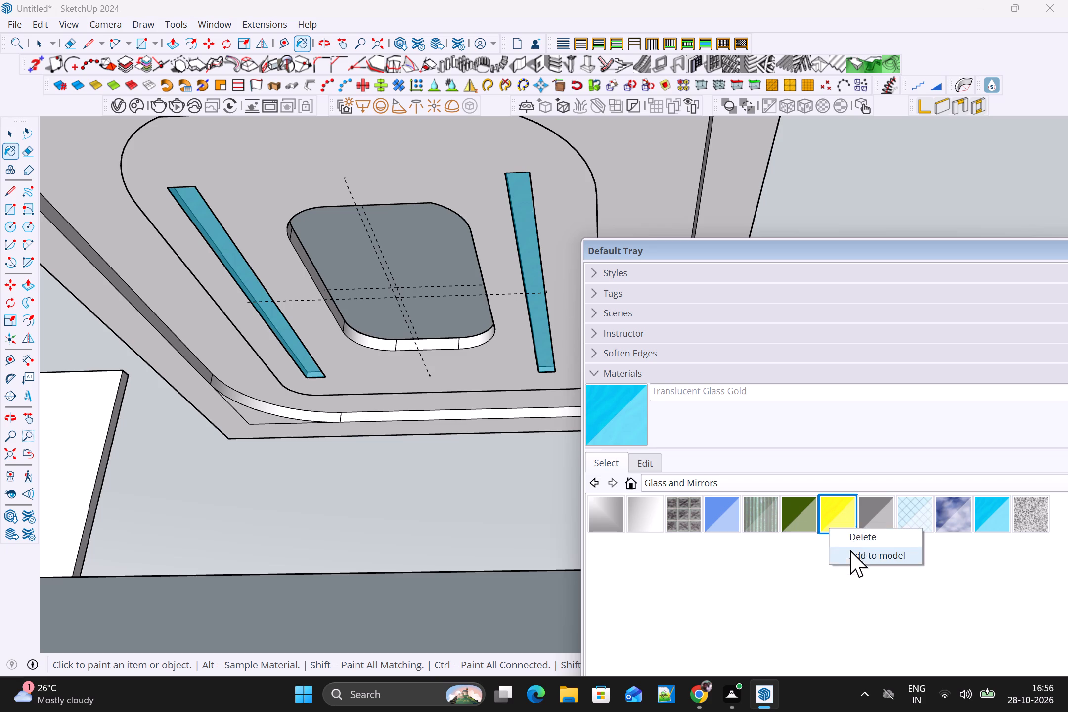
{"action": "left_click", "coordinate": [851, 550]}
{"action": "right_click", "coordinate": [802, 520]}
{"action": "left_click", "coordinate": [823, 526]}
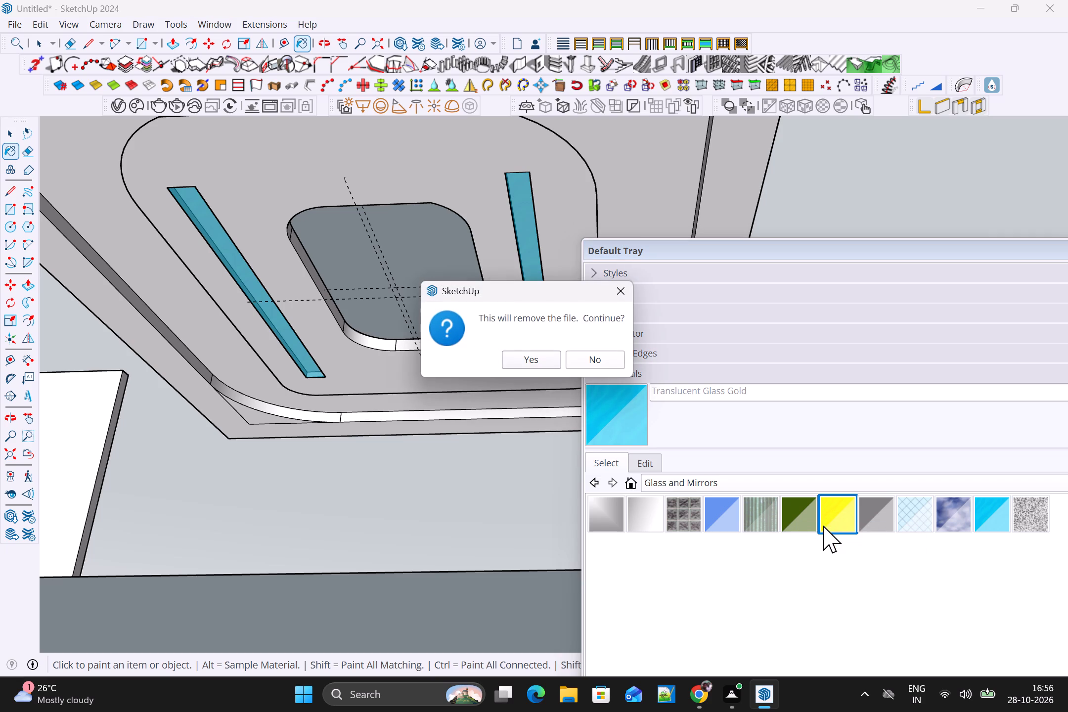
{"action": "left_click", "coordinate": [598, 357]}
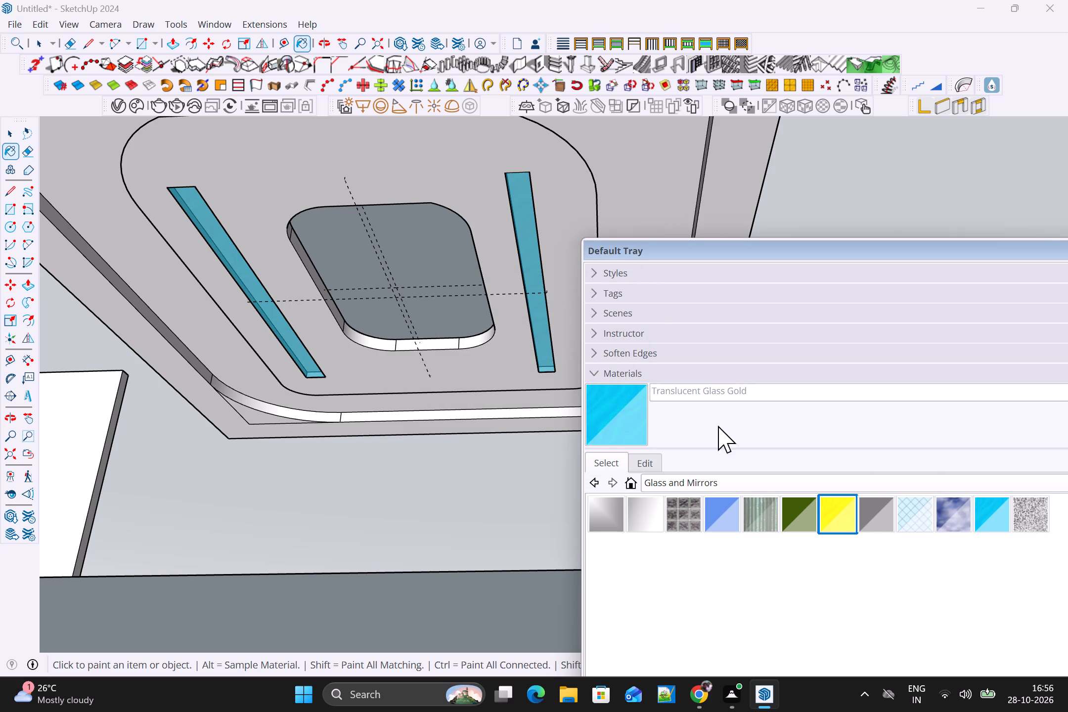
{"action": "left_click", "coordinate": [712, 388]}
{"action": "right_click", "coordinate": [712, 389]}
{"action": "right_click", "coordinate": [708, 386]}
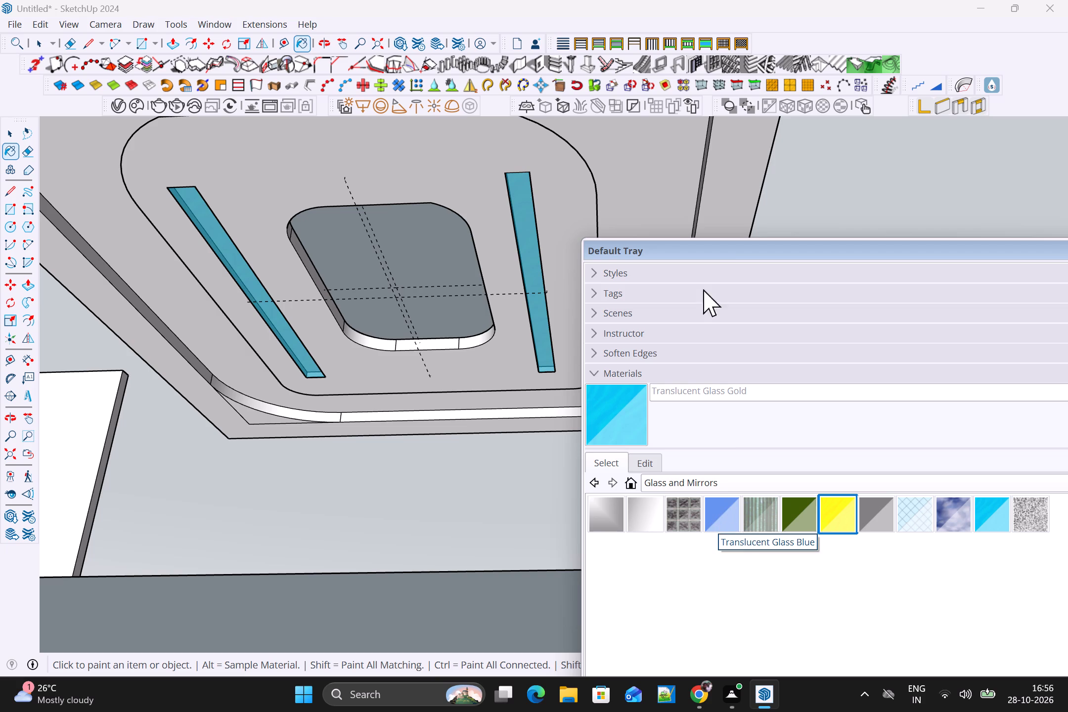
Close the Default Tray and return to the Select tool with the whole ceiling panel's underside in view.
{"action": "left_click_drag", "start_coordinate": [723, 249], "coordinate": [489, 404]}
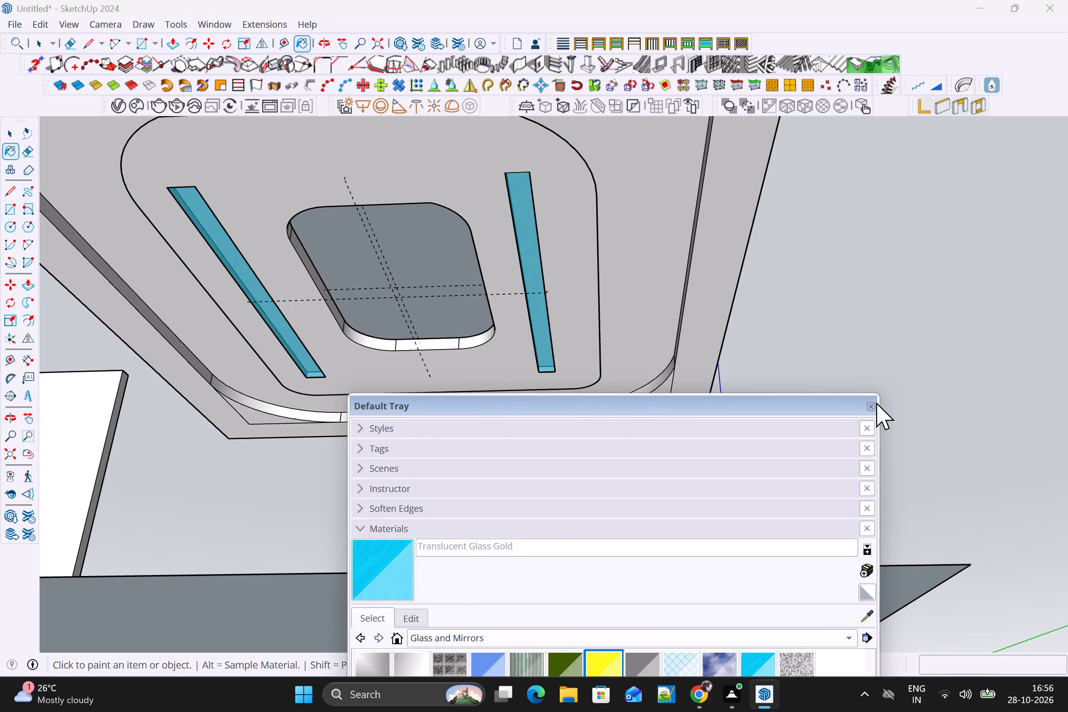
{"action": "left_click", "coordinate": [876, 402]}
{"action": "scroll", "coordinate": [871, 415], "scroll_direction": "down", "scroll_amount": 4}
{"action": "left_click", "coordinate": [868, 404]}
{"action": "scroll", "coordinate": [869, 417], "scroll_direction": "down", "scroll_amount": 4}
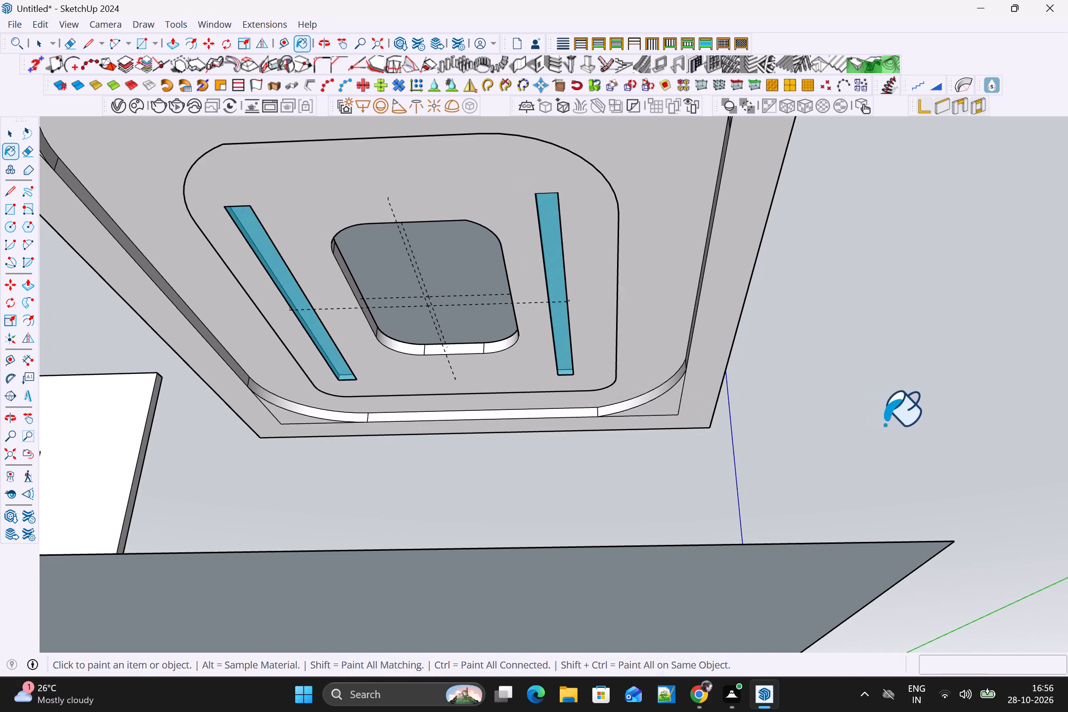
{"action": "middle_click_drag", "start_coordinate": [882, 451], "coordinate": [857, 501]}
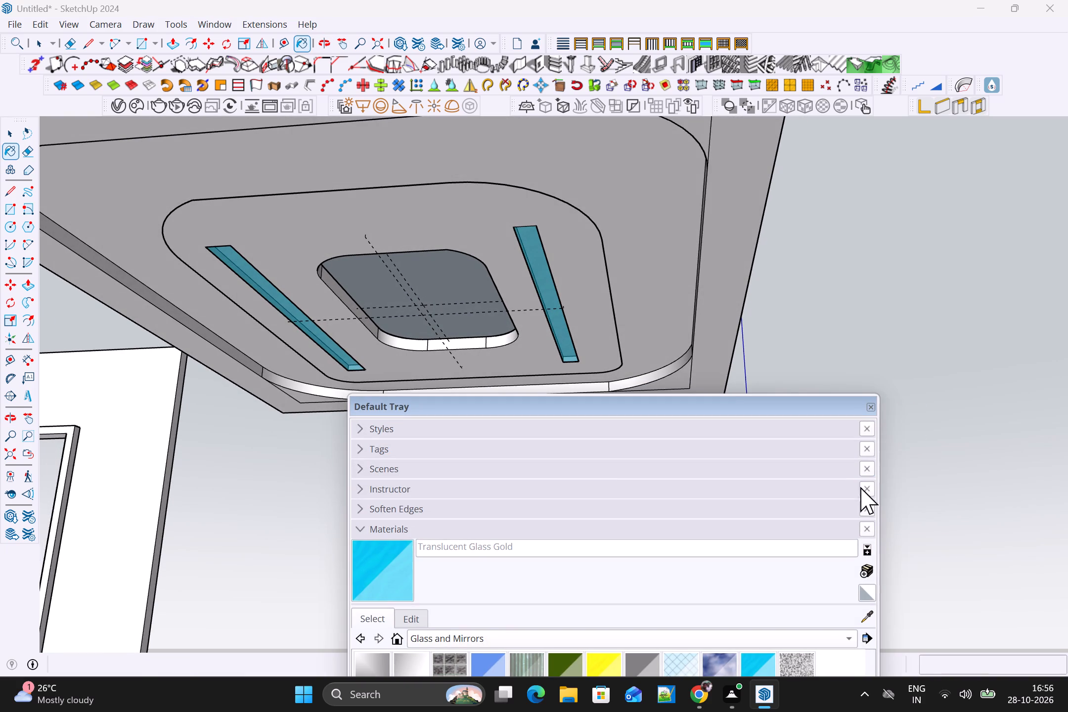
{"action": "left_click", "coordinate": [871, 408]}
{"action": "key", "text": "space"}
{"action": "scroll", "coordinate": [850, 438], "scroll_direction": "down", "scroll_amount": 3}
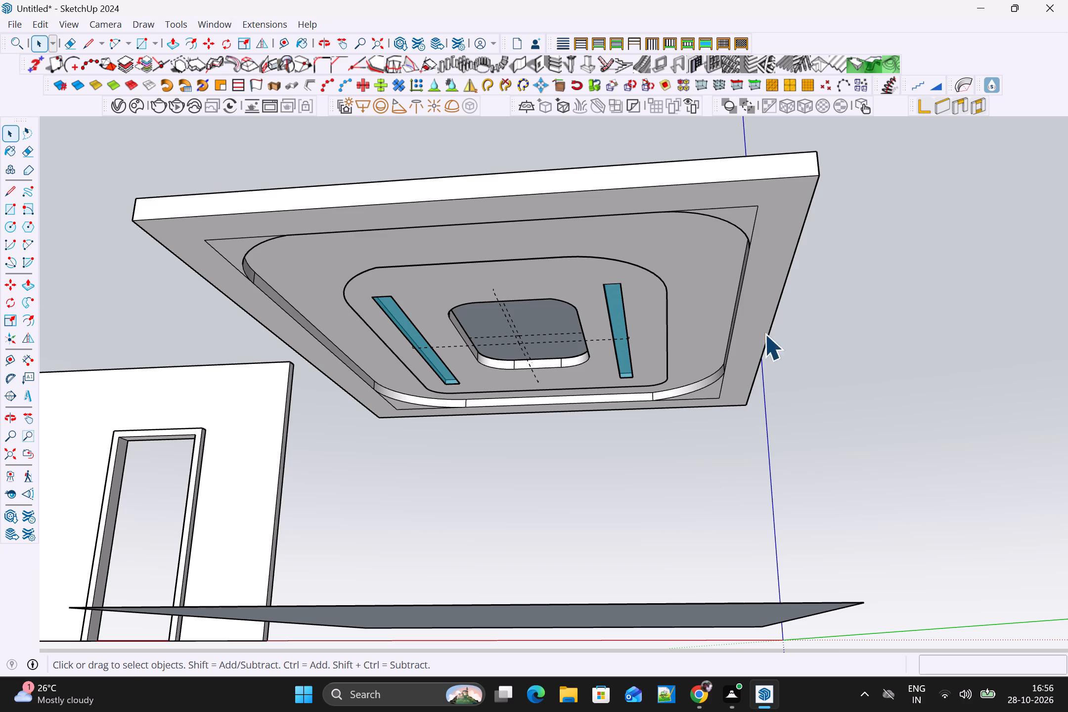
{"action": "middle_click_drag", "start_coordinate": [834, 367], "coordinate": [781, 341]}
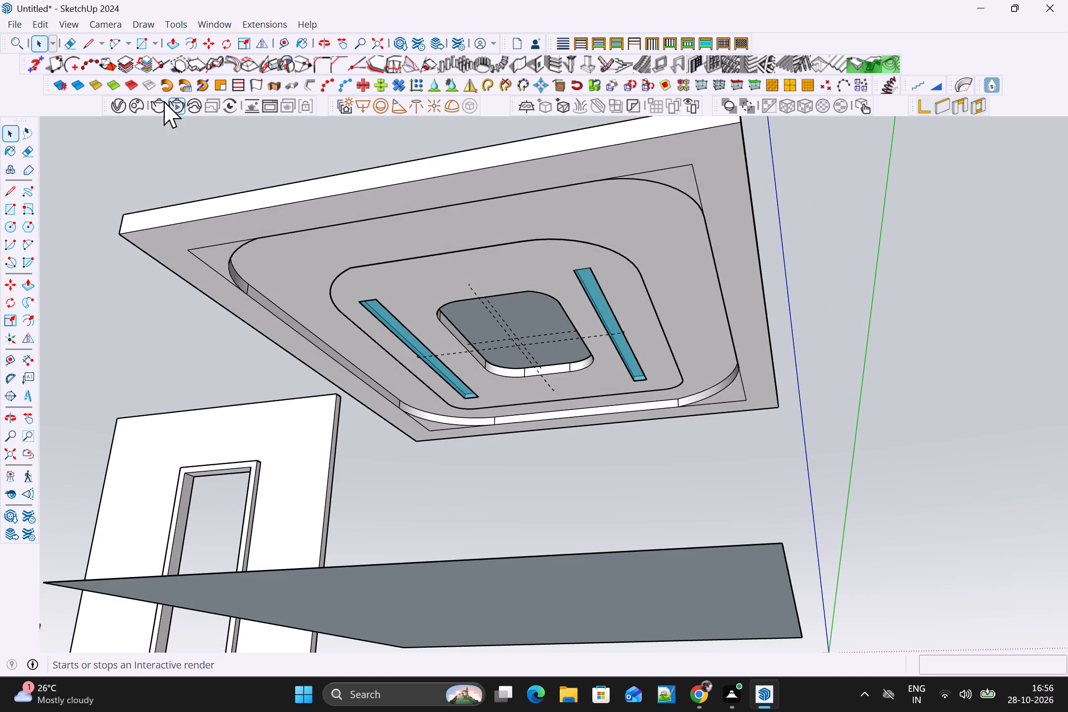
Delete the scene materials from Teddy_DressShadow through Wood Veneer 01 in the V-Ray Asset Editor.
{"action": "left_click", "coordinate": [123, 102]}
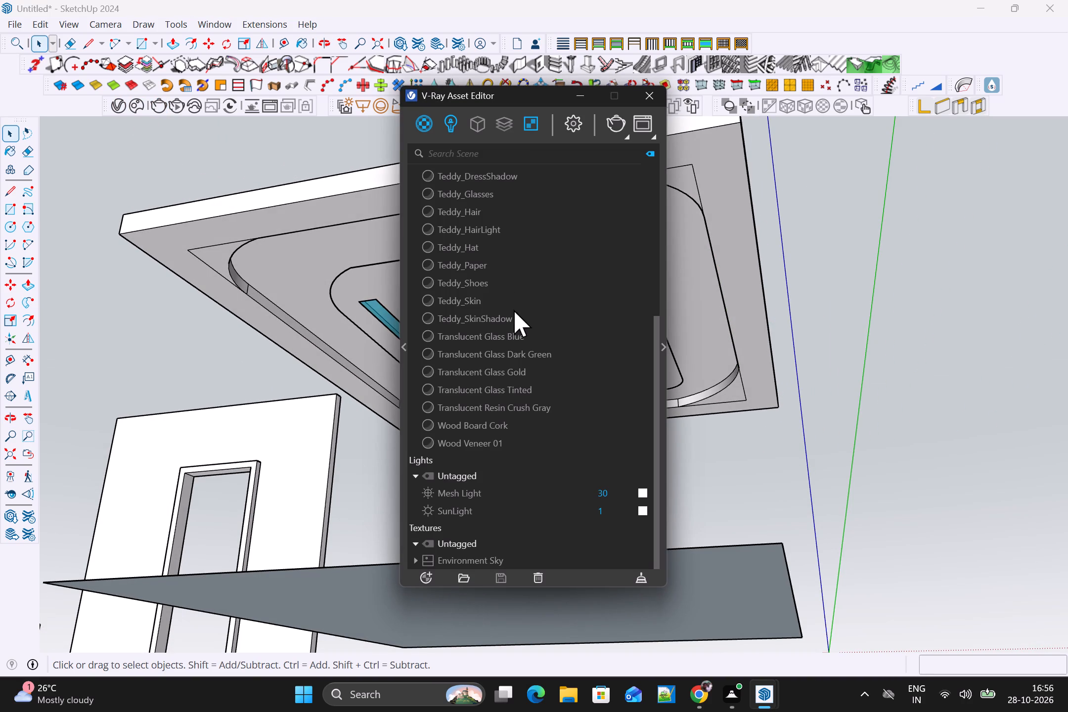
{"action": "left_click", "coordinate": [458, 174]}
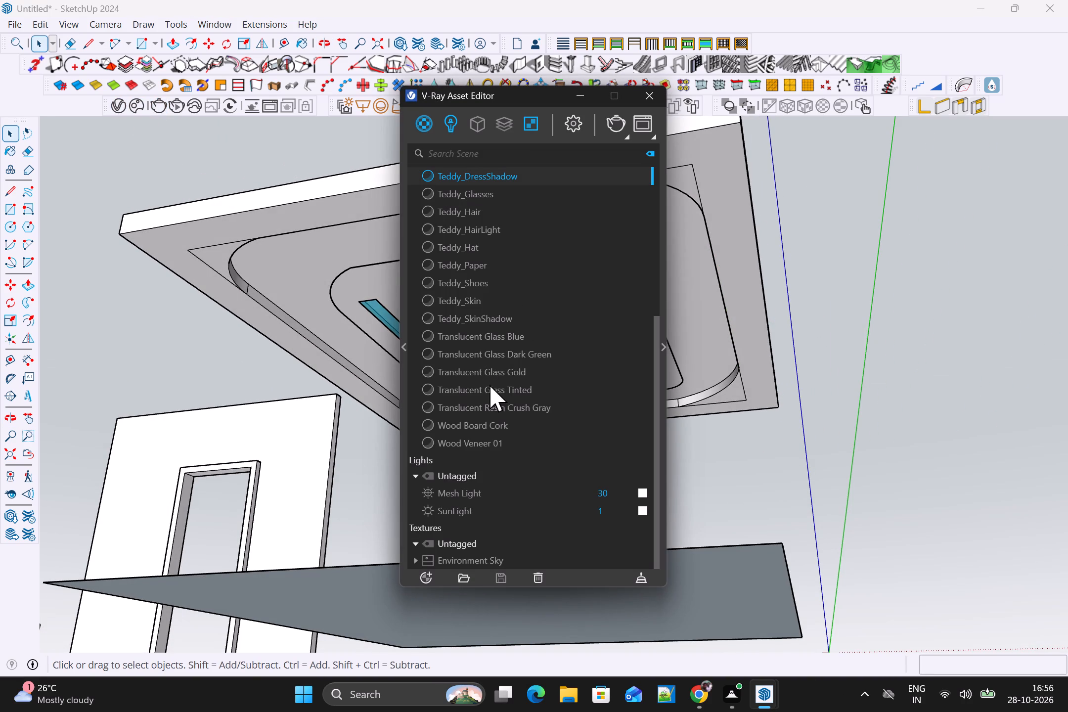
{"action": "left_click", "coordinate": [481, 447], "text": "shift"}
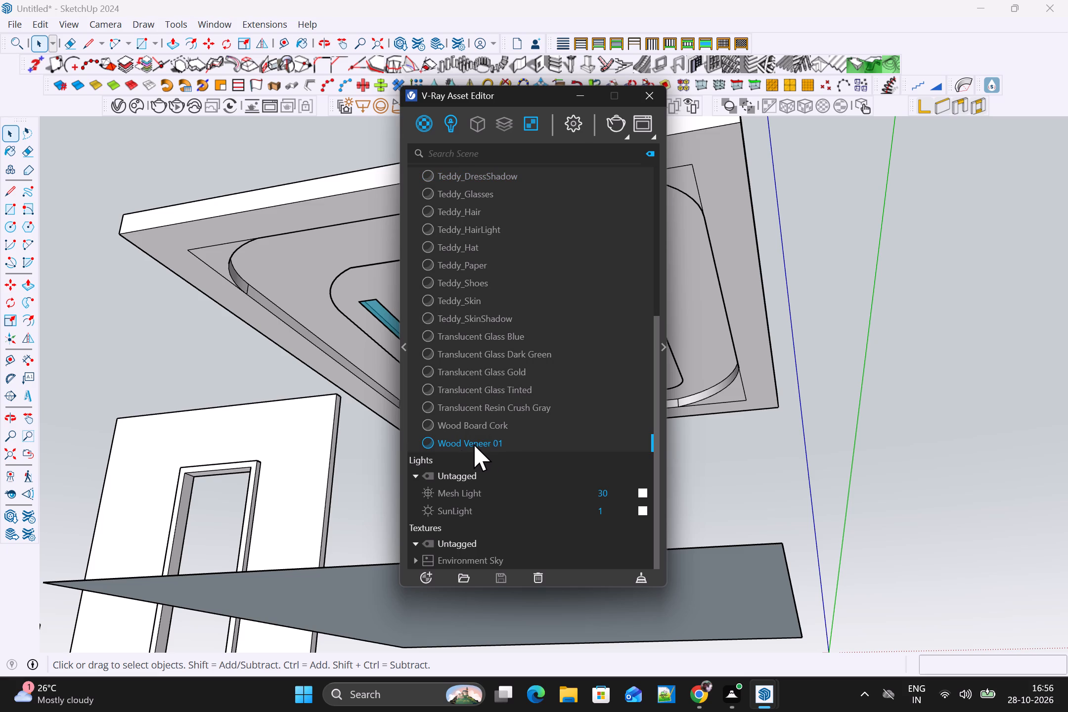
{"action": "left_click", "coordinate": [545, 581]}
{"action": "left_click", "coordinate": [587, 343]}
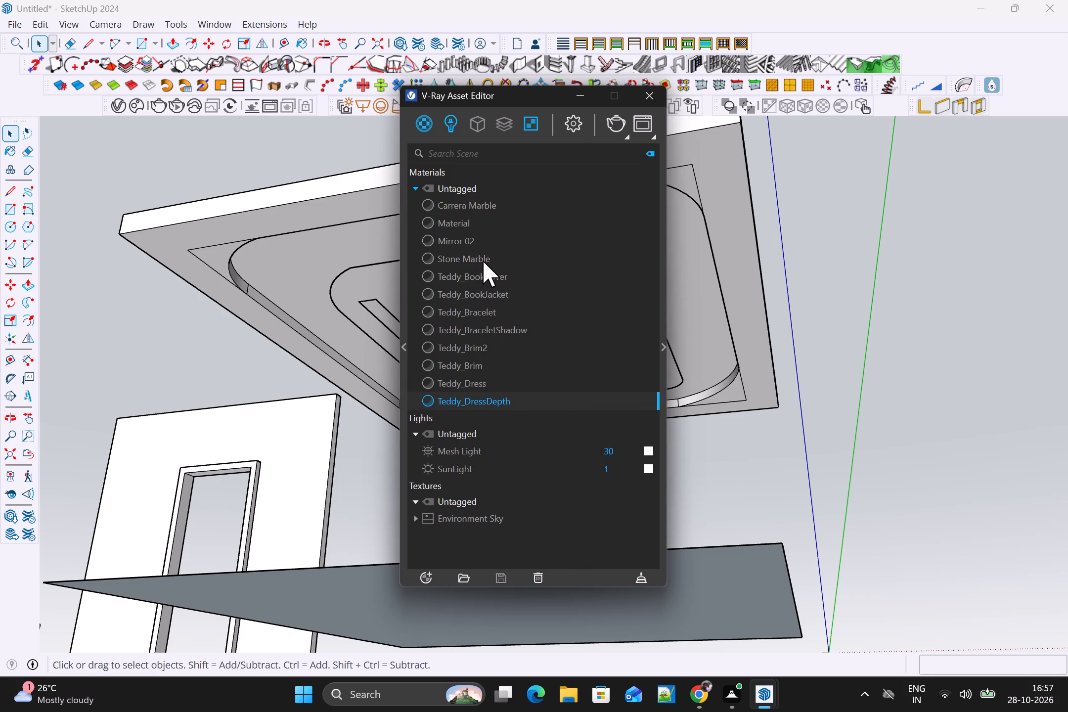
Delete the remaining scene materials, from Carrera Marble through Teddy_DressDepth.
{"action": "left_click", "coordinate": [486, 207]}
{"action": "left_click", "coordinate": [480, 213]}
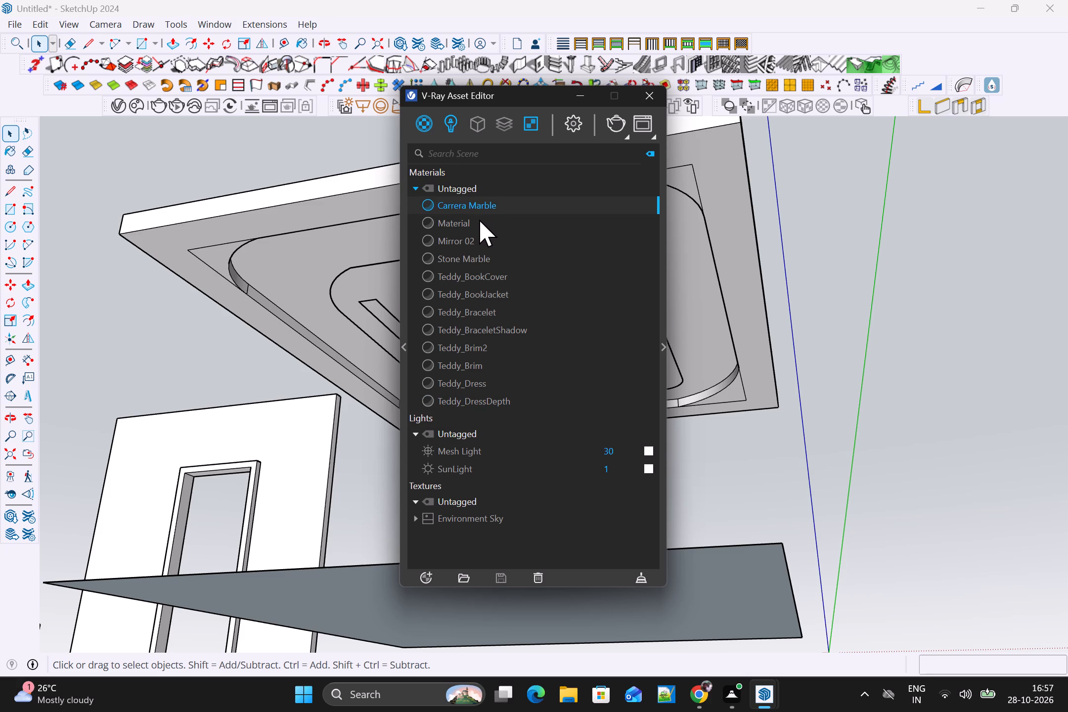
{"action": "left_click", "coordinate": [477, 223]}
{"action": "left_click", "coordinate": [482, 206]}
{"action": "left_click", "coordinate": [468, 396], "text": "shift"}
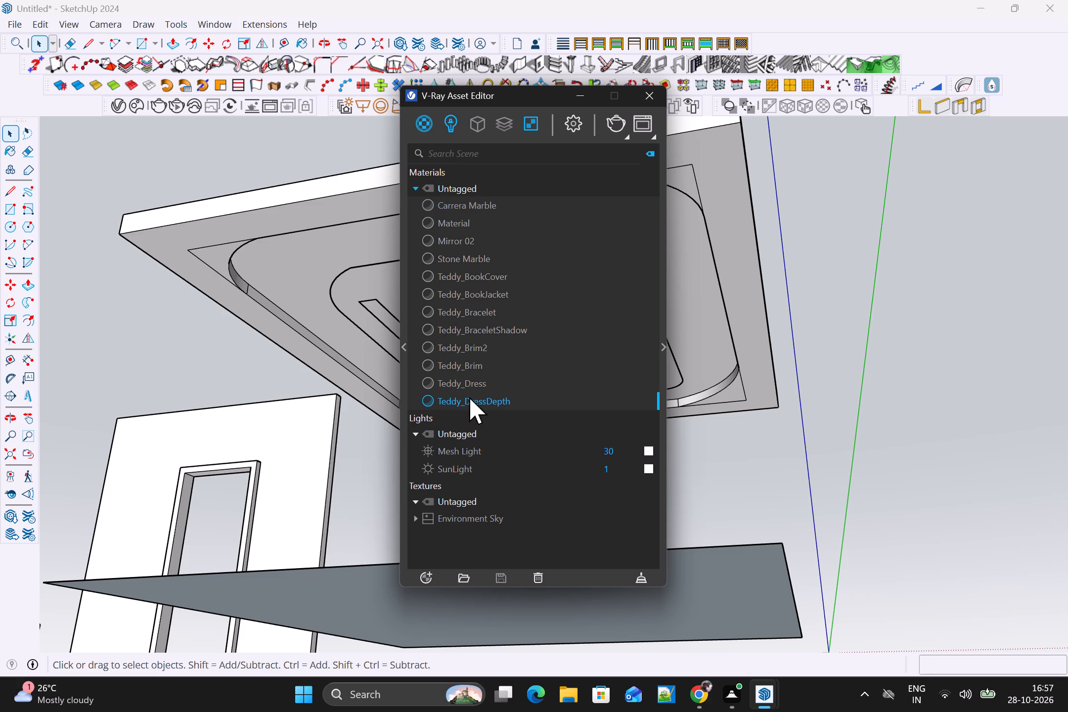
{"action": "left_click", "coordinate": [528, 574]}
{"action": "left_click", "coordinate": [569, 345]}
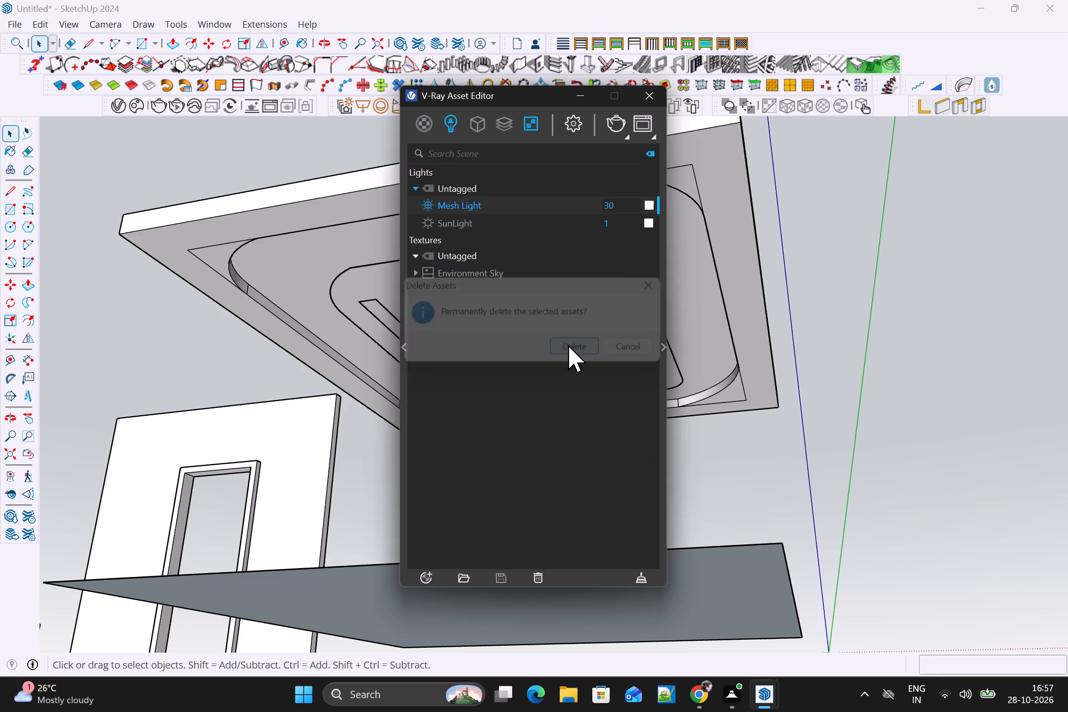
Set the Mesh Light's intensity to 300 and open its detailed parameters.
{"action": "left_click", "coordinate": [619, 202]}
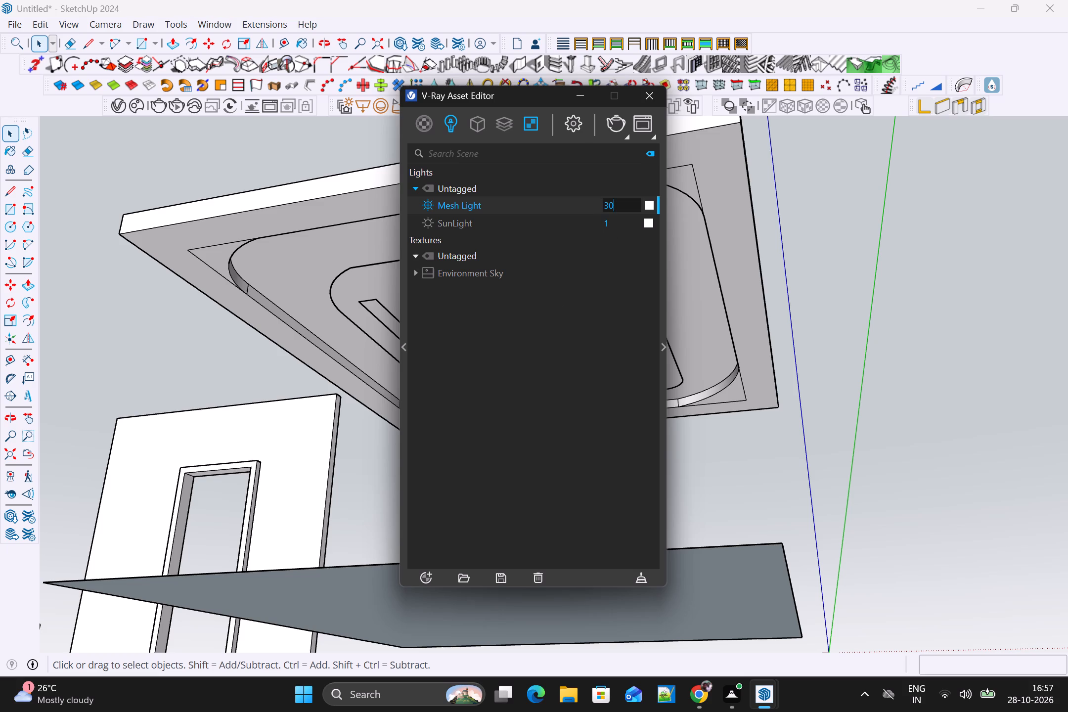
{"action": "key", "text": "BackSpace"}
{"action": "key", "text": "BackSpace"}
{"action": "key", "text": "BackSpace"}
{"action": "type", "text": "300"}
{"action": "left_click", "coordinate": [663, 350]}
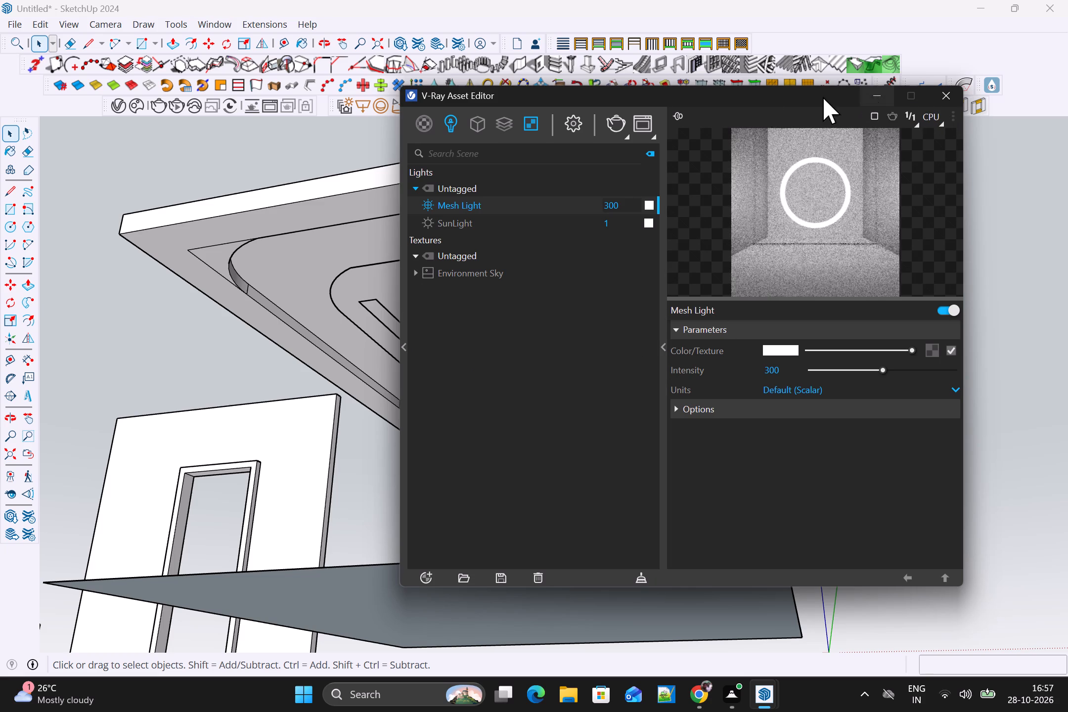
Render the ceiling panel's underside, view the image, and close the render and asset editor windows.
{"action": "left_click", "coordinate": [616, 127]}
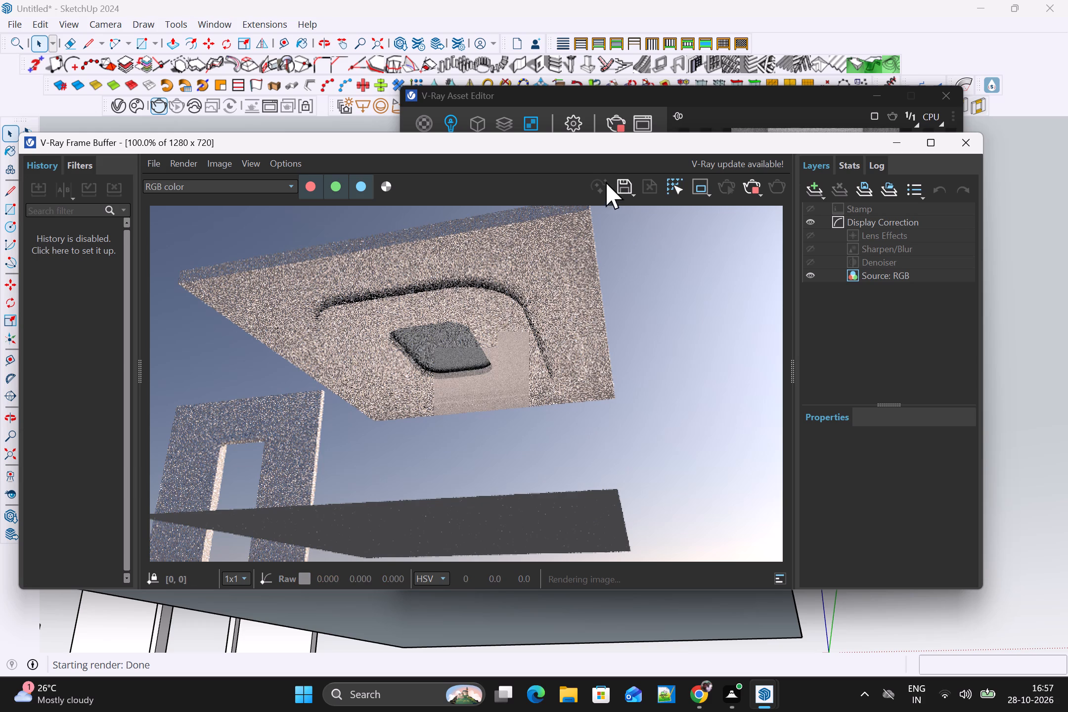
{"action": "left_click_drag", "start_coordinate": [596, 139], "coordinate": [596, 86]}
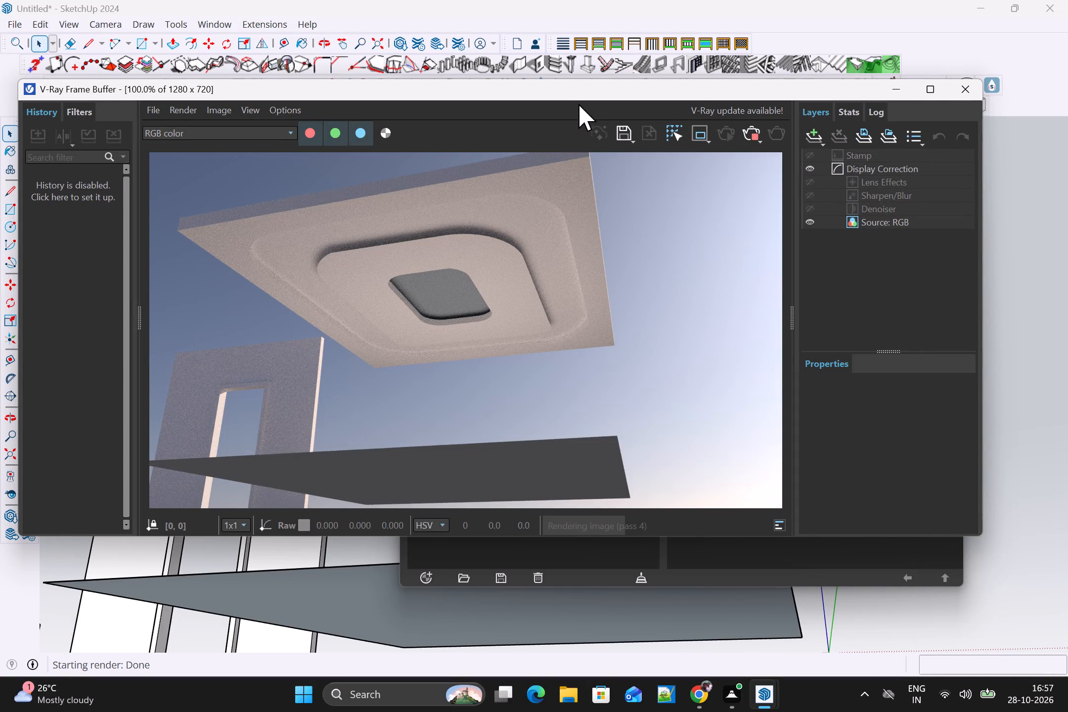
{"action": "left_click_drag", "start_coordinate": [579, 91], "coordinate": [640, 333]}
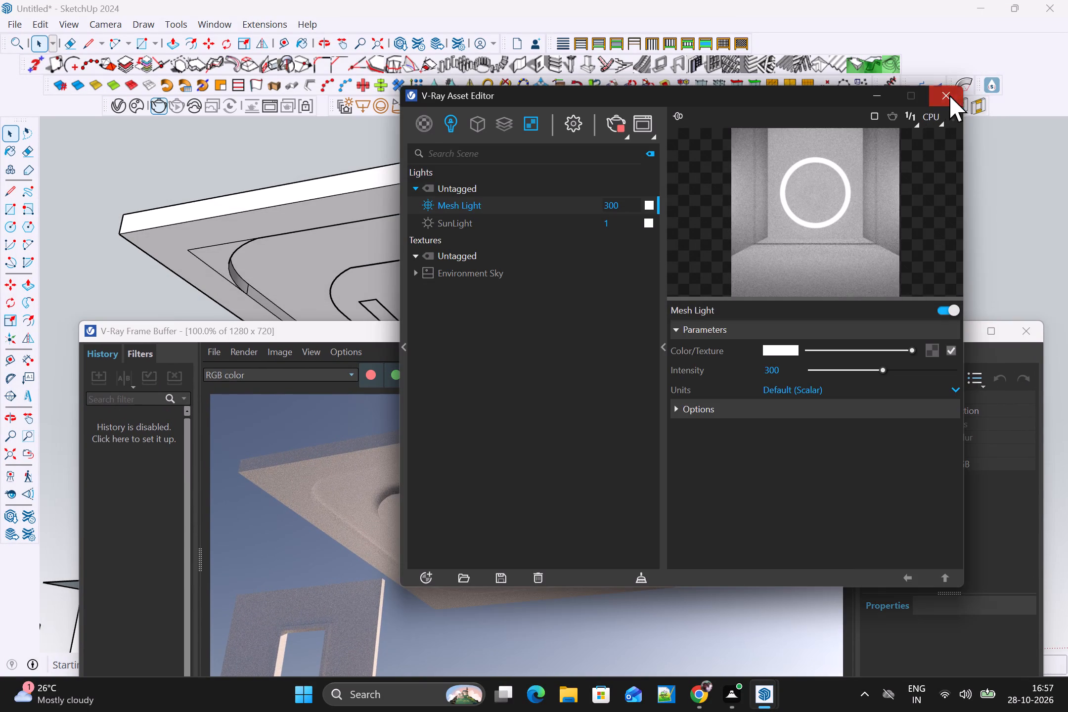
{"action": "left_click", "coordinate": [953, 87]}
{"action": "left_click_drag", "start_coordinate": [596, 318], "coordinate": [537, 455]}
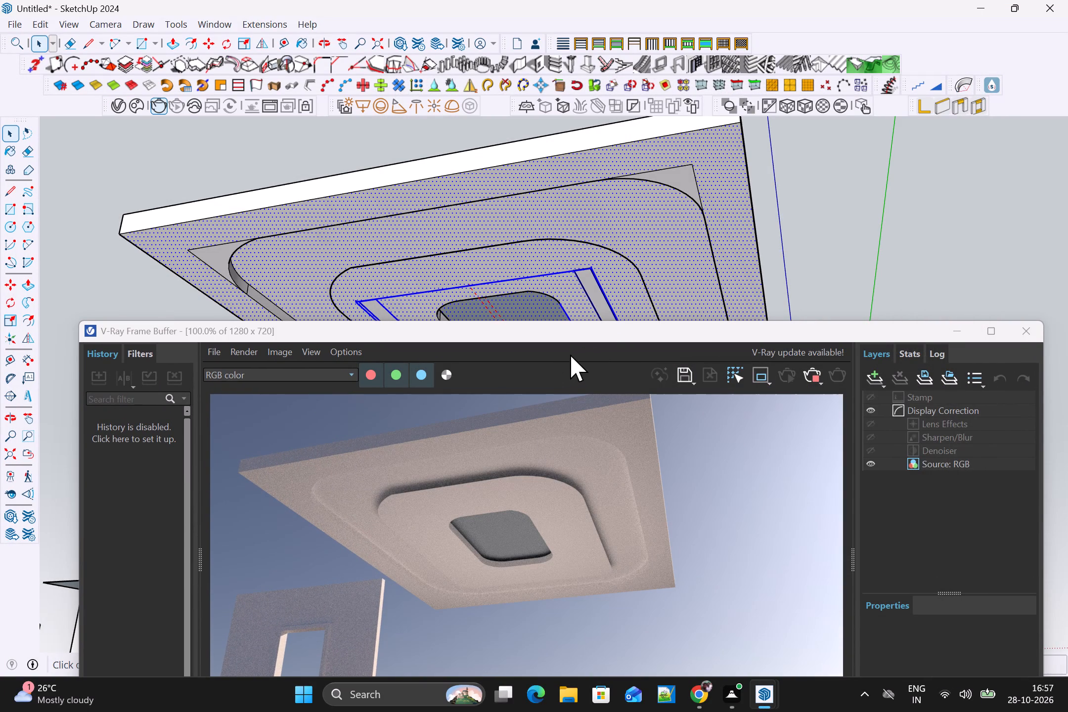
{"action": "left_click_drag", "start_coordinate": [589, 336], "coordinate": [486, 393]}
{"action": "left_click", "coordinate": [925, 383]}
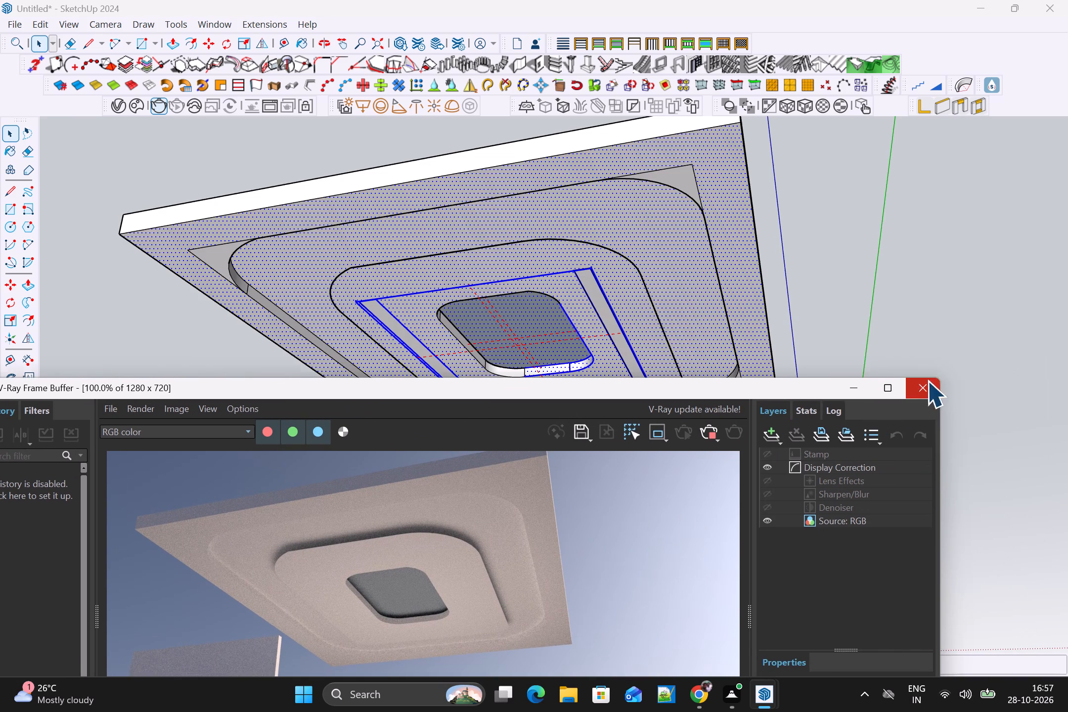
{"action": "left_click", "coordinate": [984, 363]}
Delete the cover faces over both strip-light grooves on the panel's underside.
{"action": "scroll", "coordinate": [608, 336], "scroll_direction": "up", "scroll_amount": 7}
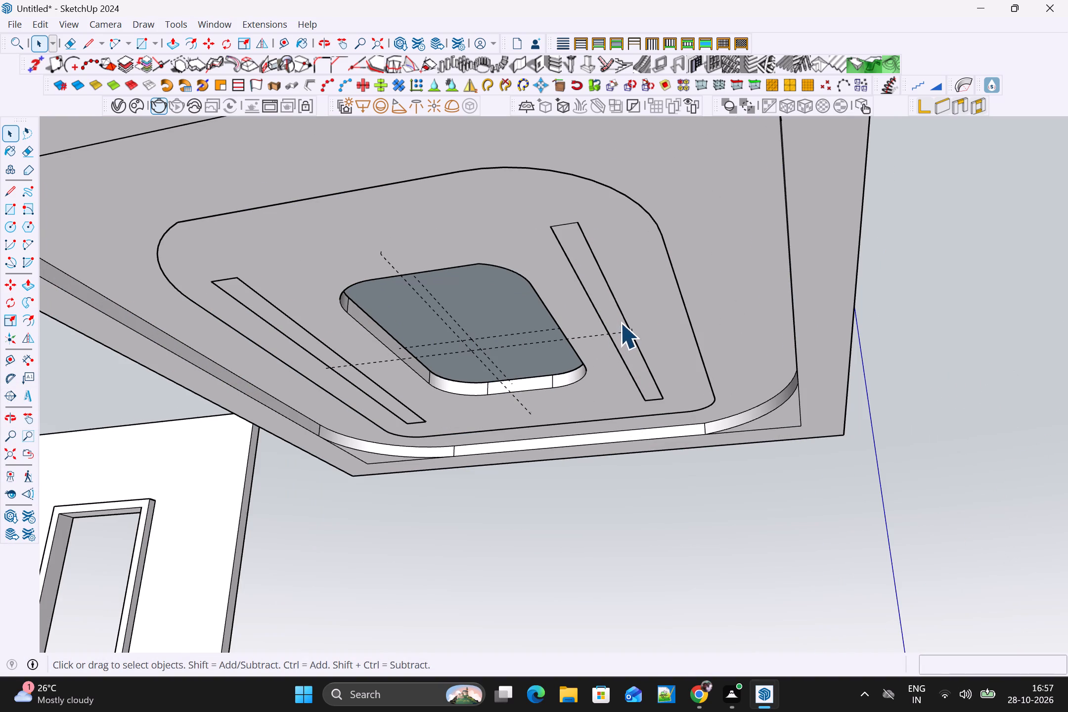
{"action": "middle_click_drag", "start_coordinate": [620, 321], "coordinate": [716, 243]}
{"action": "left_click", "coordinate": [668, 252]}
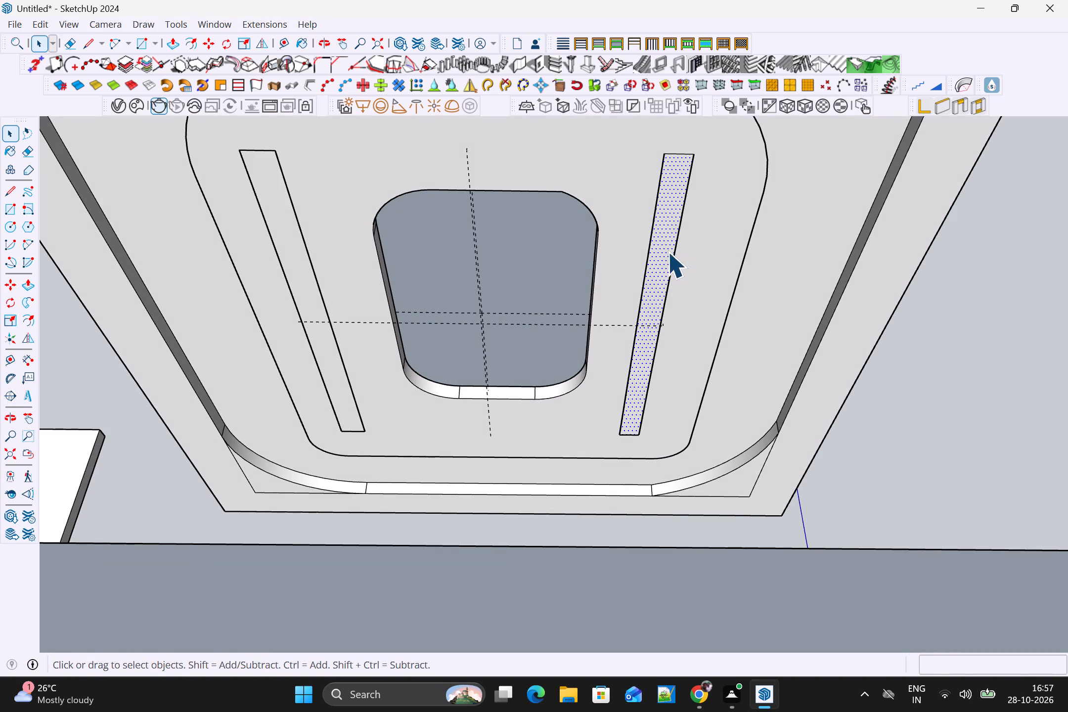
{"action": "left_click", "coordinate": [301, 299]}
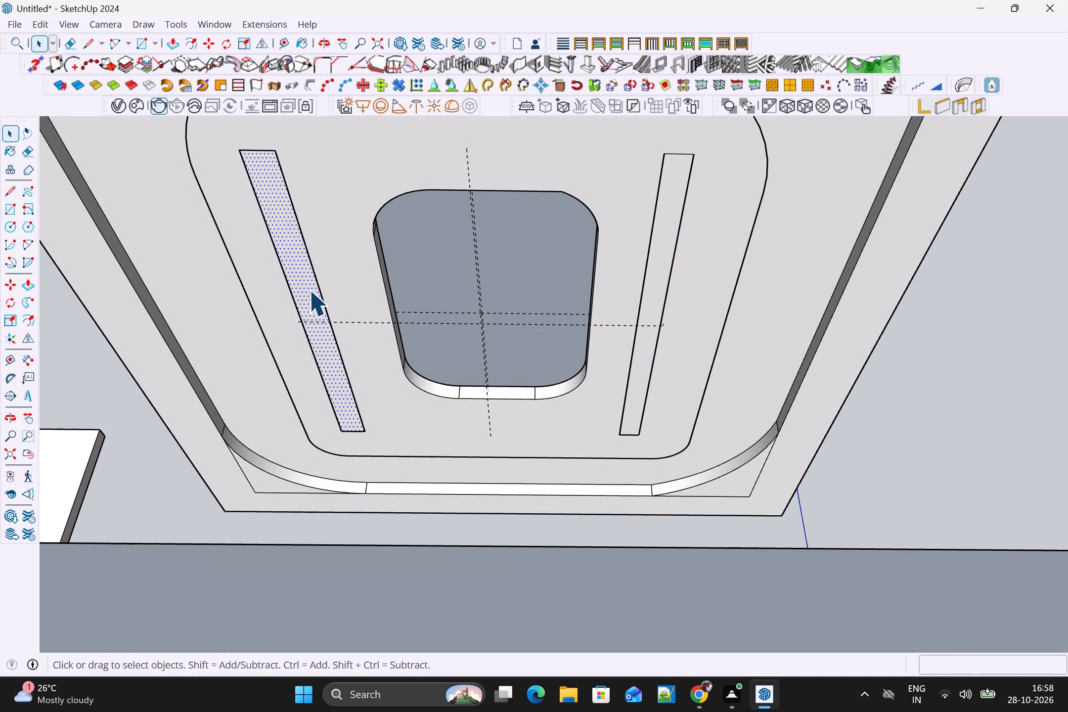
{"action": "key", "text": "Delete"}
{"action": "left_click", "coordinate": [658, 237]}
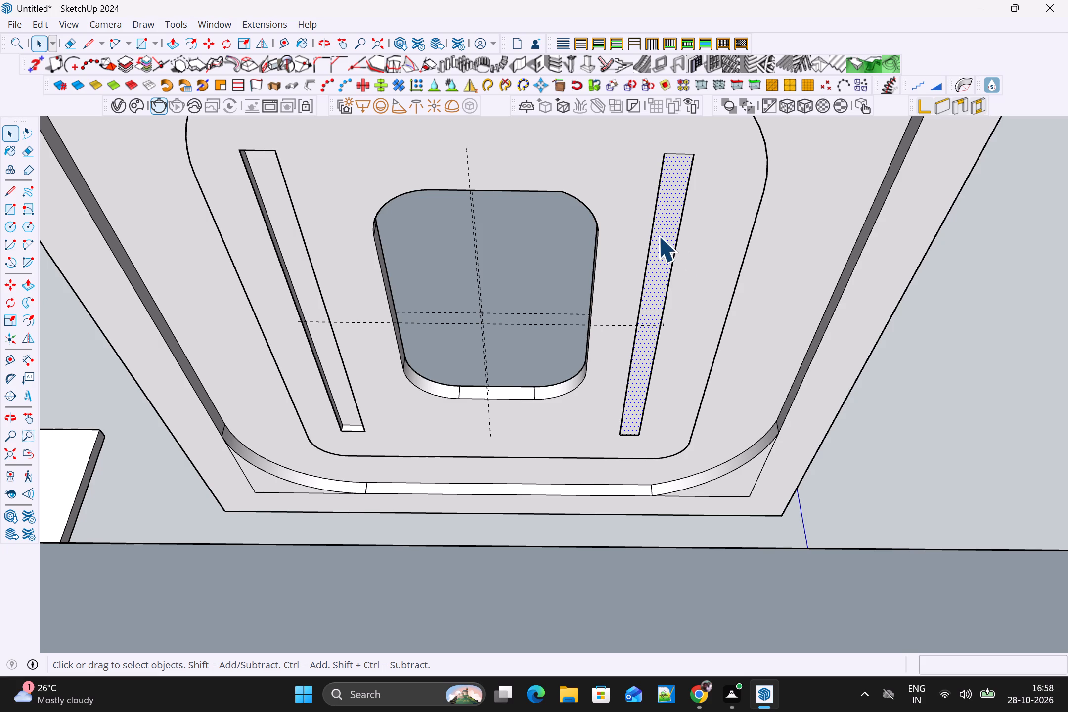
{"action": "key", "text": "Delete"}
Redraw rectangular cover faces corner to corner over both groove openings, about 5 3/4" by 7' 3 9/16" and 4 13/16" by 7' 4 1/2".
{"action": "scroll", "coordinate": [660, 248], "scroll_direction": "down", "scroll_amount": 1}
{"action": "key", "text": "r"}
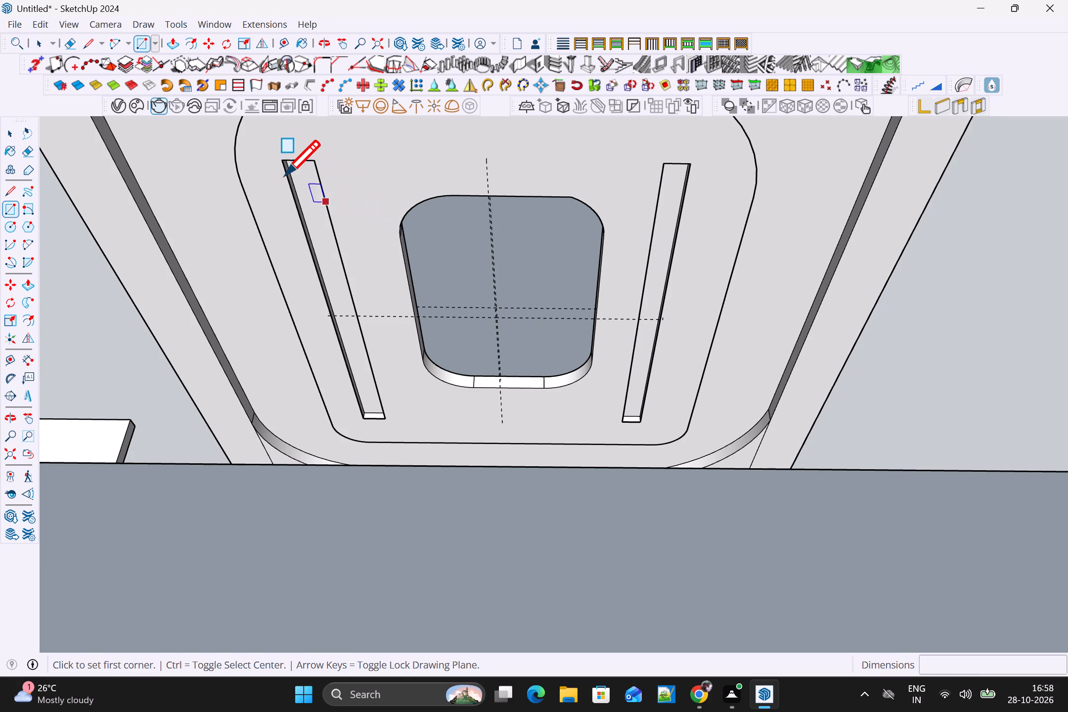
{"action": "left_click", "coordinate": [281, 163]}
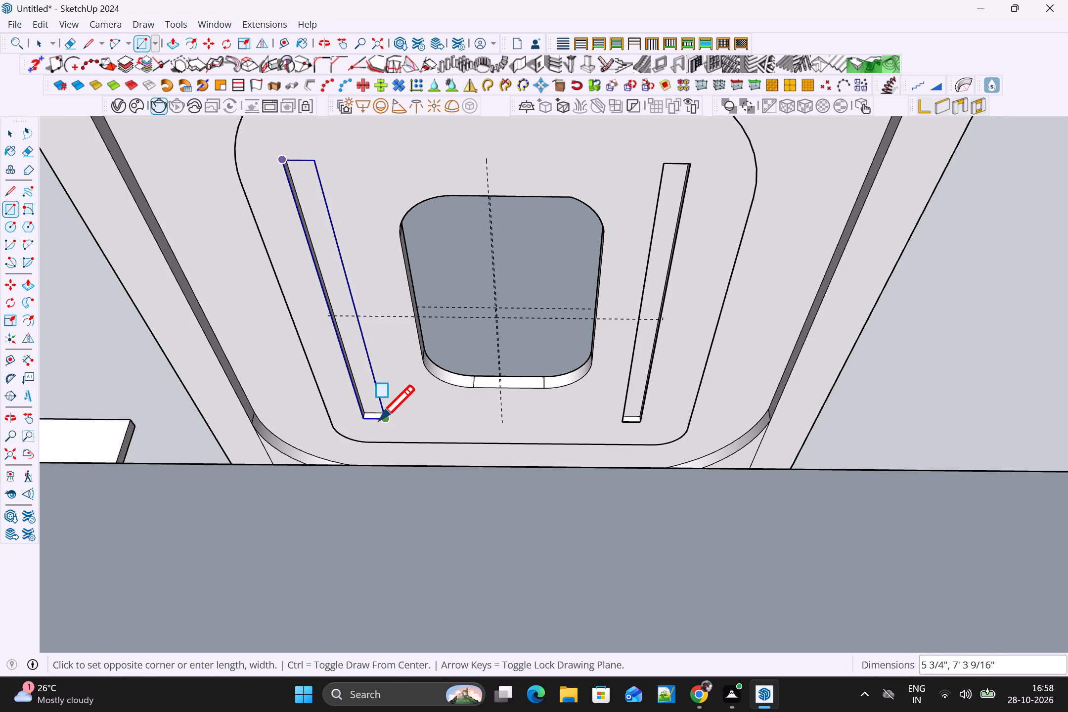
{"action": "left_click", "coordinate": [386, 421]}
{"action": "left_click", "coordinate": [663, 163]}
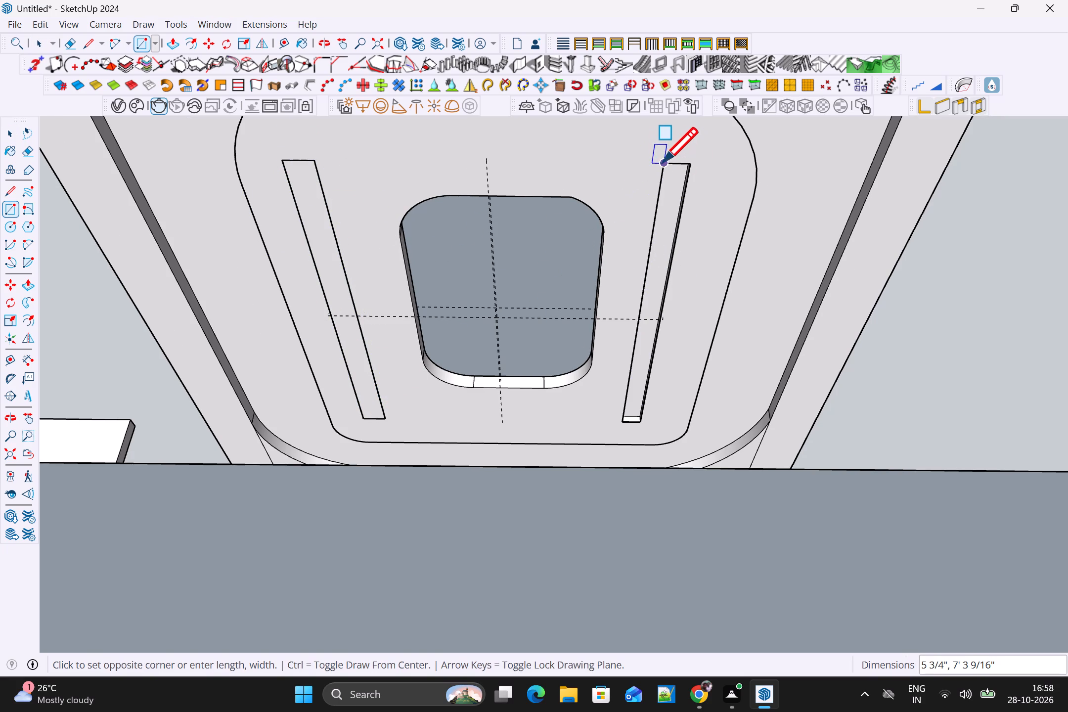
{"action": "left_click", "coordinate": [642, 423]}
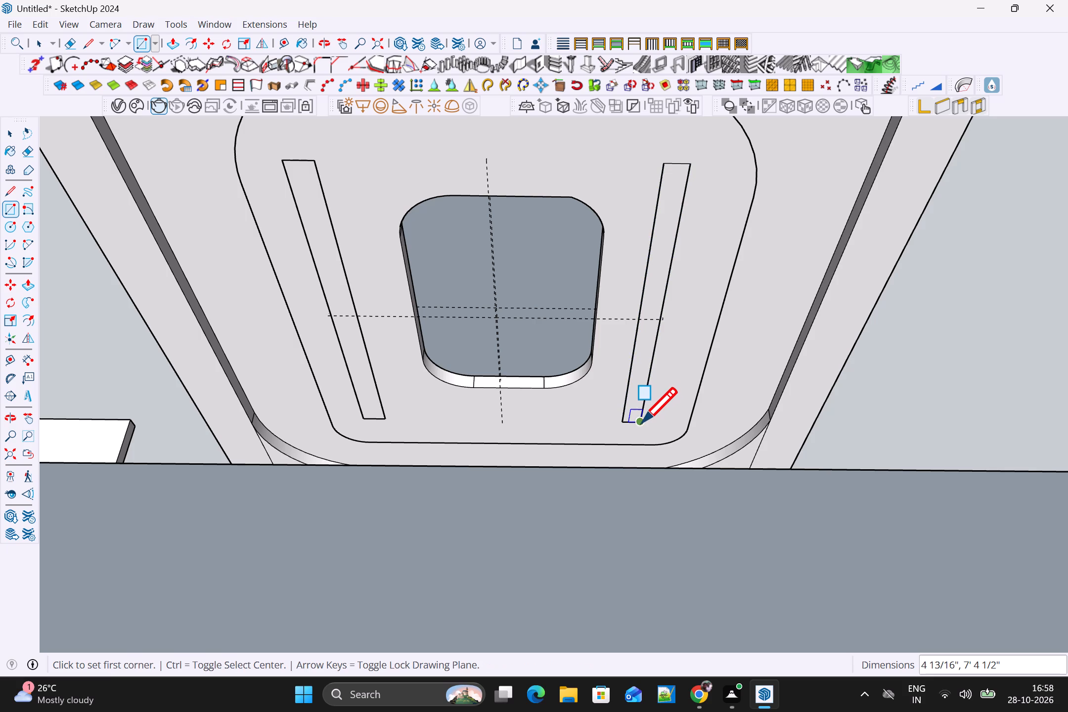
Paint both groove cover faces with Translucent Glass Tinted from Glass and Mirrors, and close the Default Tray.
{"action": "key", "text": "b"}
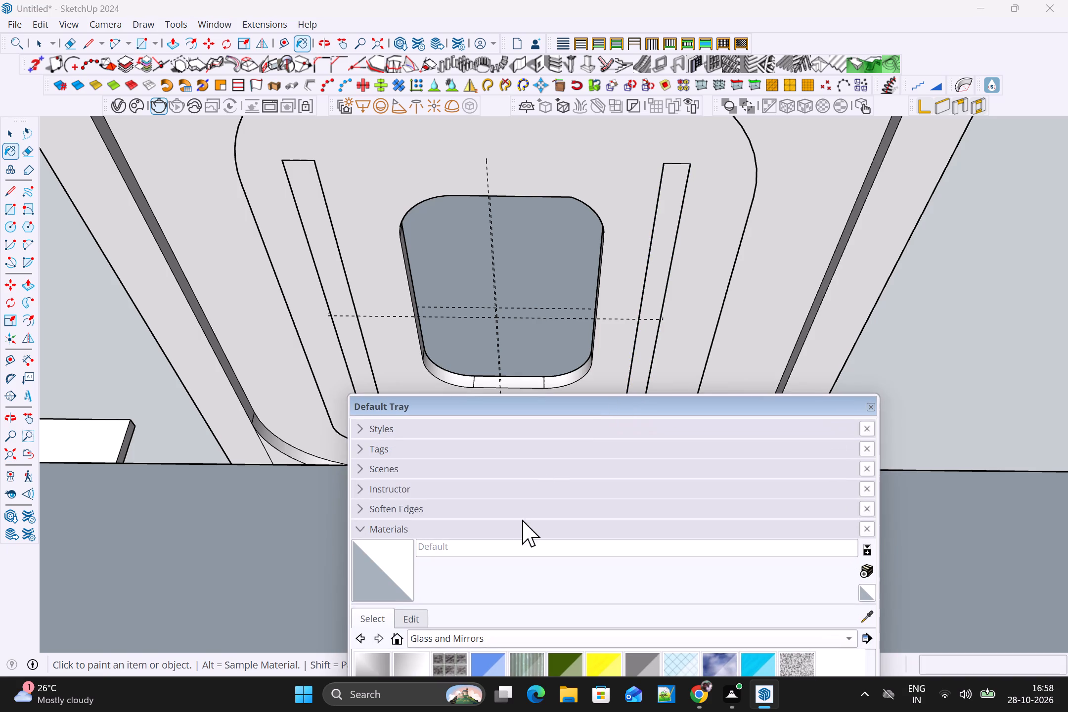
{"action": "left_click_drag", "start_coordinate": [580, 395], "coordinate": [746, 337]}
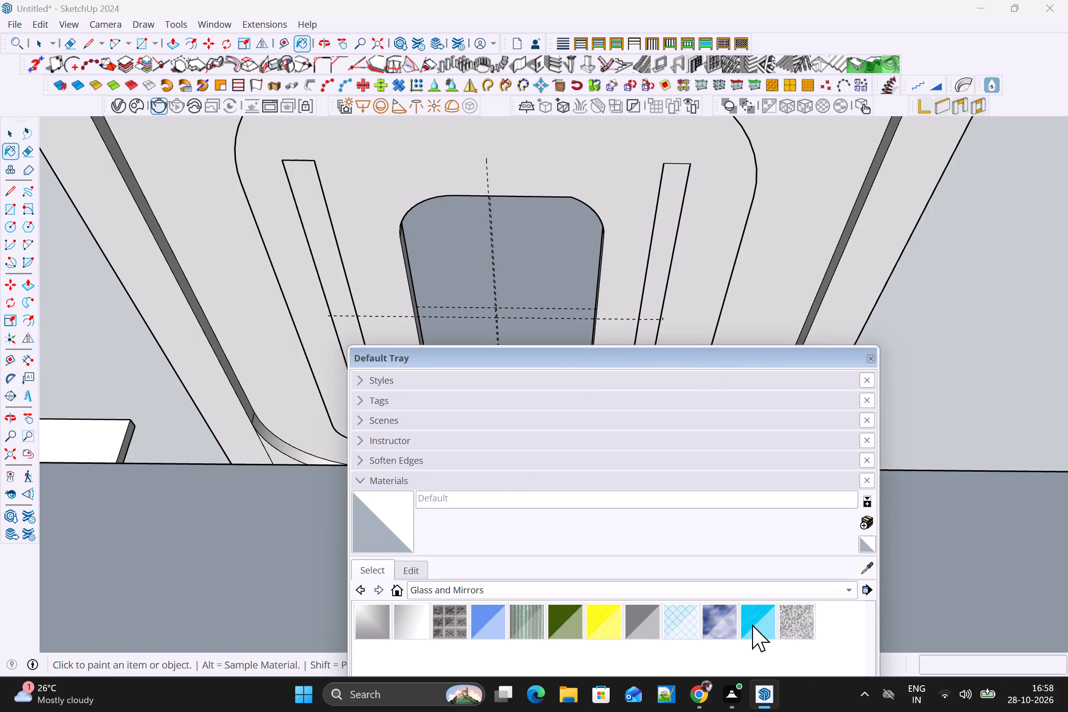
{"action": "left_click", "coordinate": [754, 624]}
{"action": "left_click", "coordinate": [329, 270]}
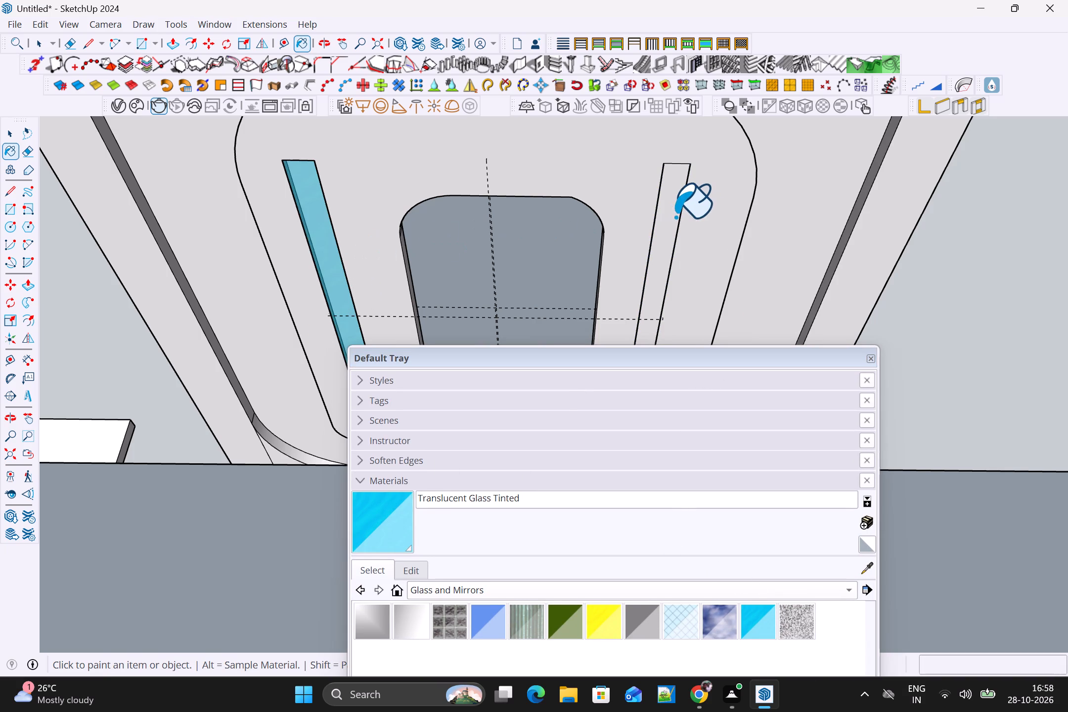
{"action": "left_click", "coordinate": [675, 217]}
{"action": "key", "text": "space"}
{"action": "left_click", "coordinate": [870, 359]}
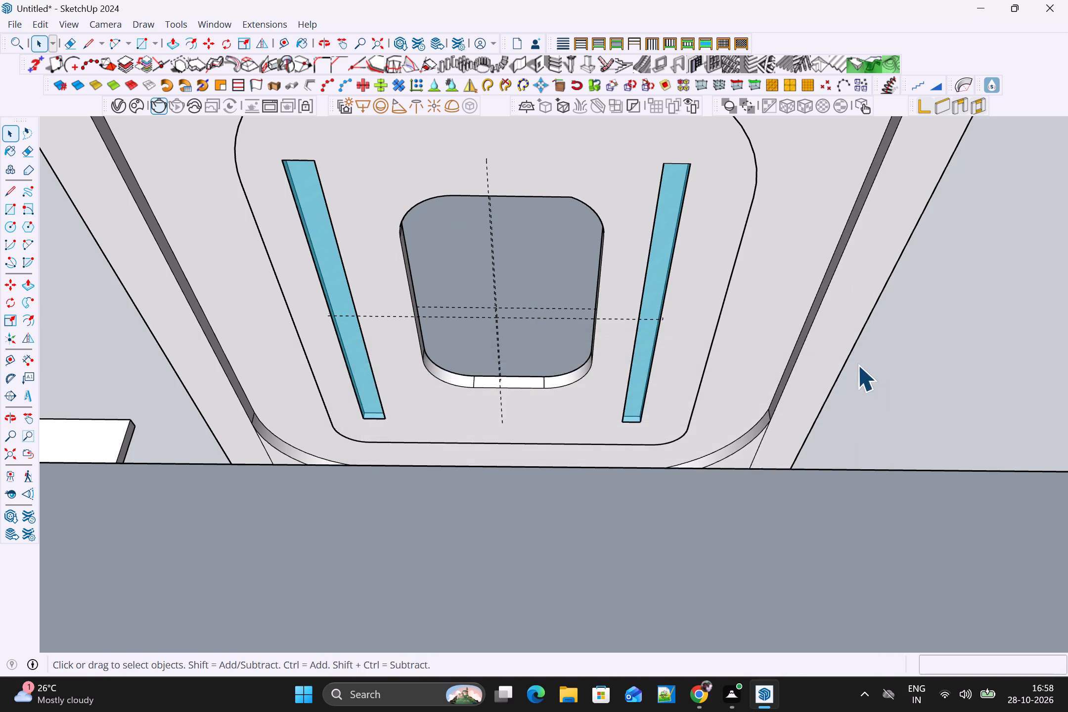
Run an interactive render of the whole ceiling panel's underside, examine the strip lights, and stop the render.
{"action": "scroll", "coordinate": [818, 392], "scroll_direction": "down", "scroll_amount": 3}
{"action": "middle_click_drag", "start_coordinate": [801, 438], "coordinate": [751, 510]}
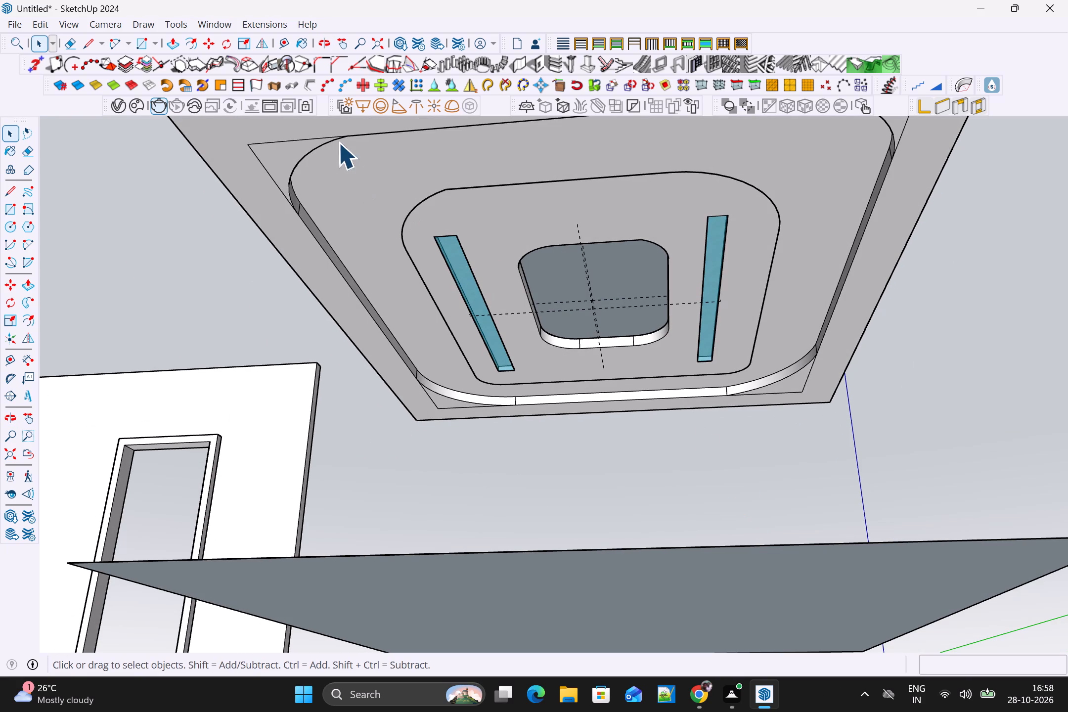
{"action": "left_click", "coordinate": [170, 103]}
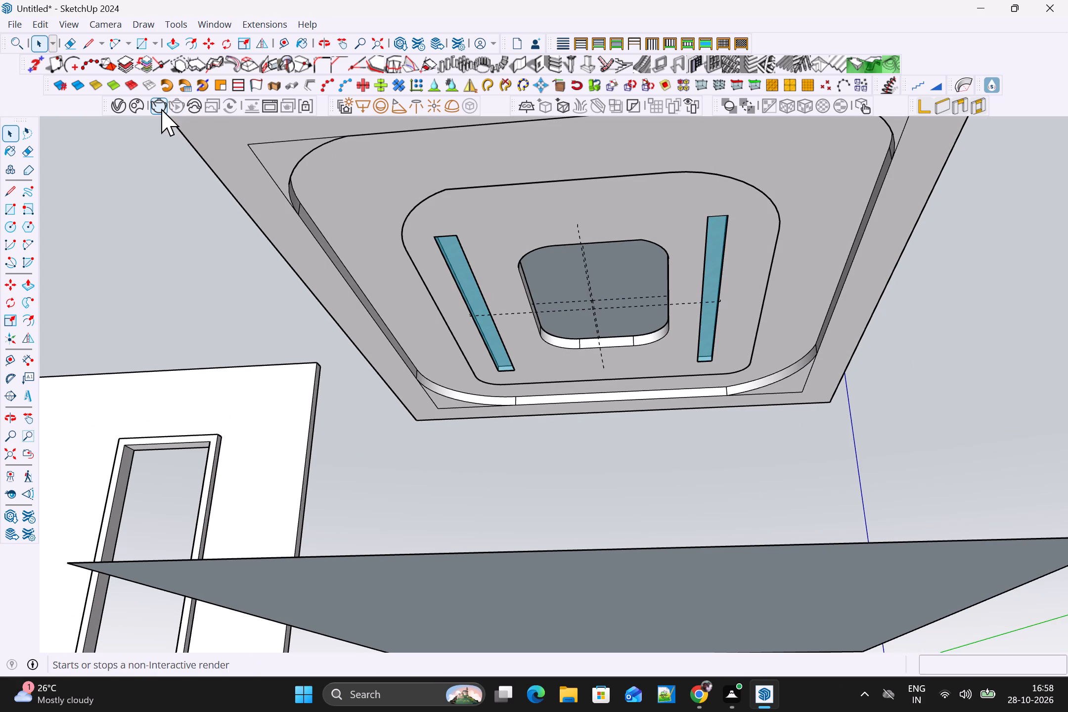
{"action": "left_click", "coordinate": [160, 108]}
{"action": "left_click", "coordinate": [173, 109]}
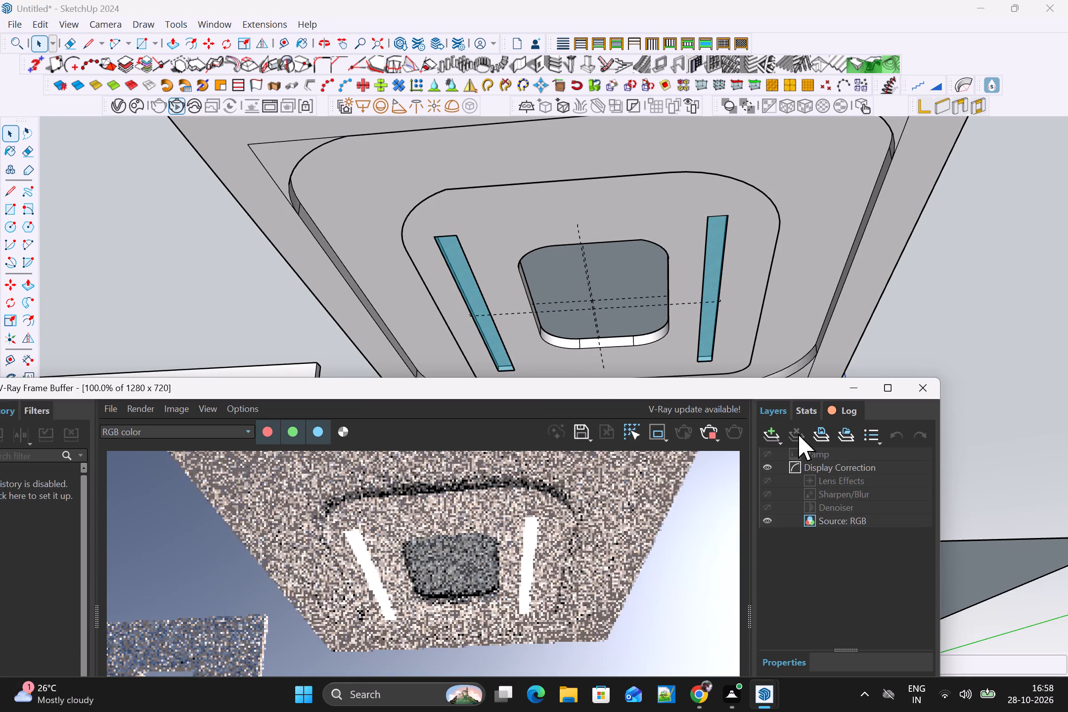
{"action": "left_click_drag", "start_coordinate": [596, 390], "coordinate": [596, 234]}
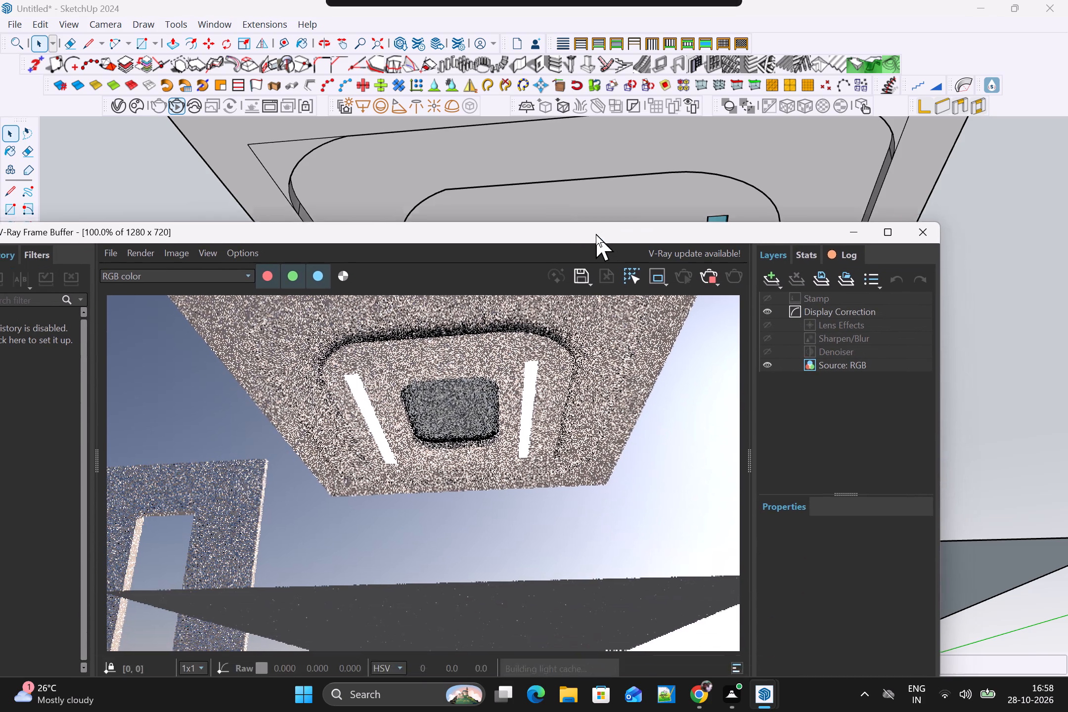
{"action": "left_click_drag", "start_coordinate": [596, 234], "coordinate": [590, 190]}
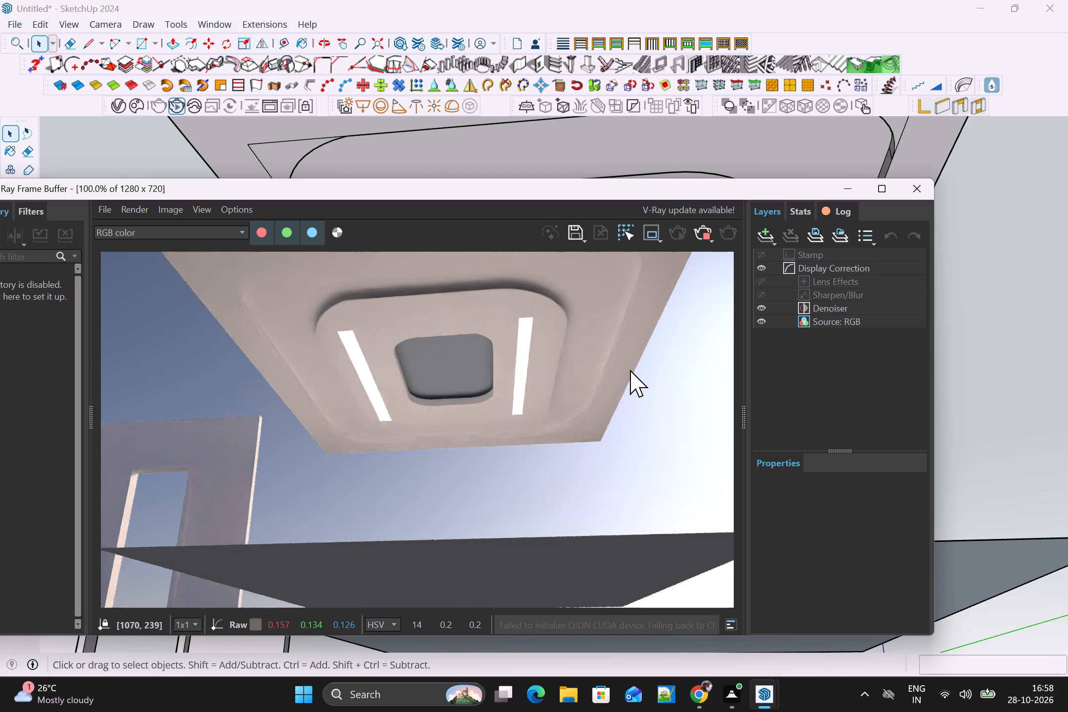
{"action": "key", "text": "alt+Tab"}
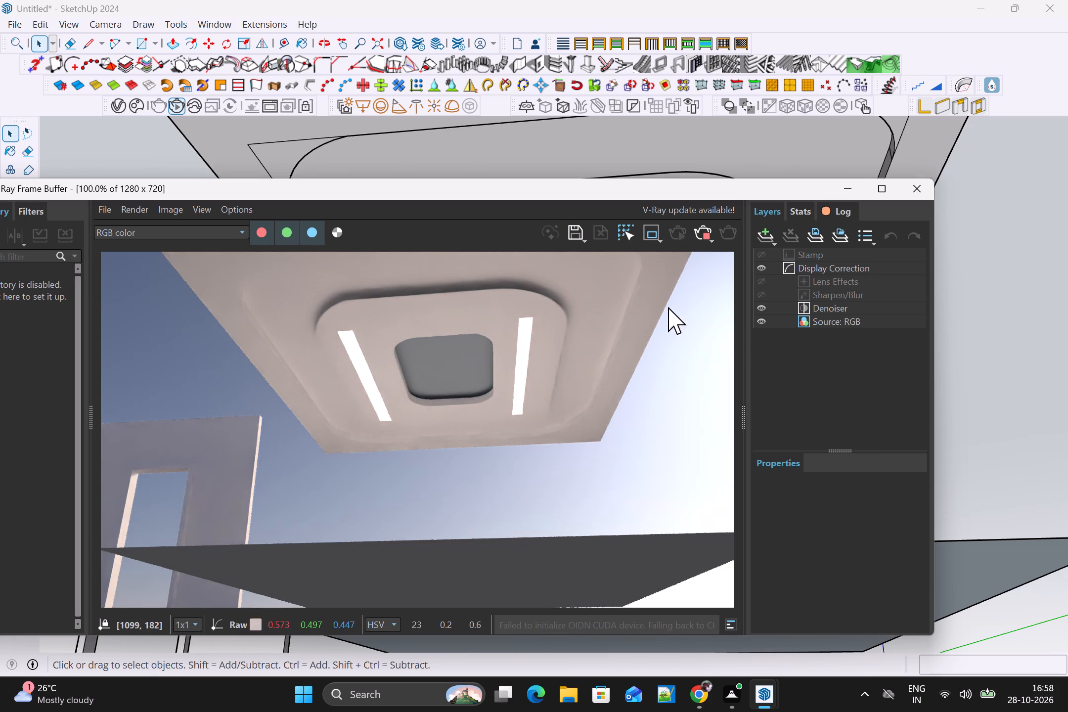
{"action": "left_click", "coordinate": [697, 229]}
{"action": "left_click", "coordinate": [862, 189]}
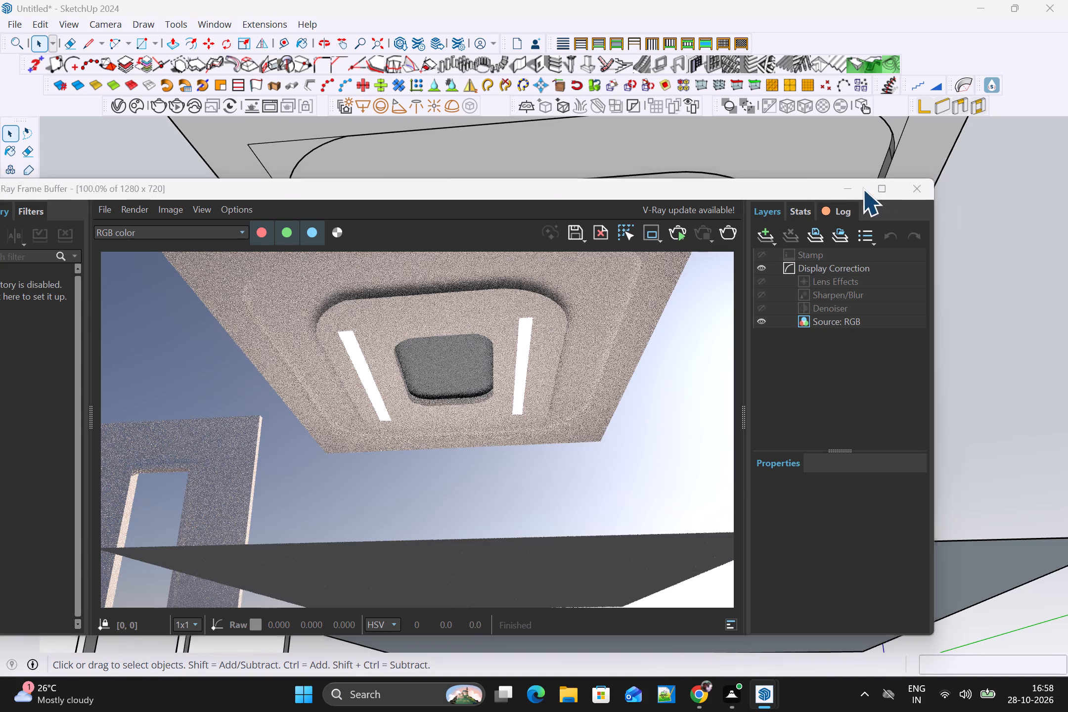
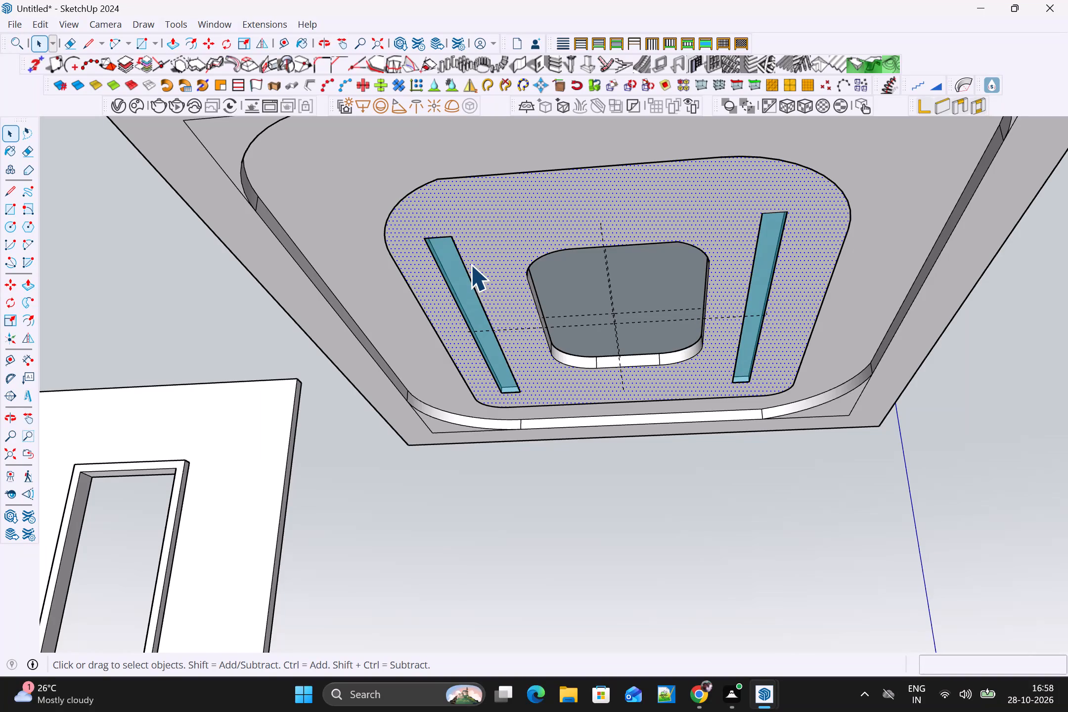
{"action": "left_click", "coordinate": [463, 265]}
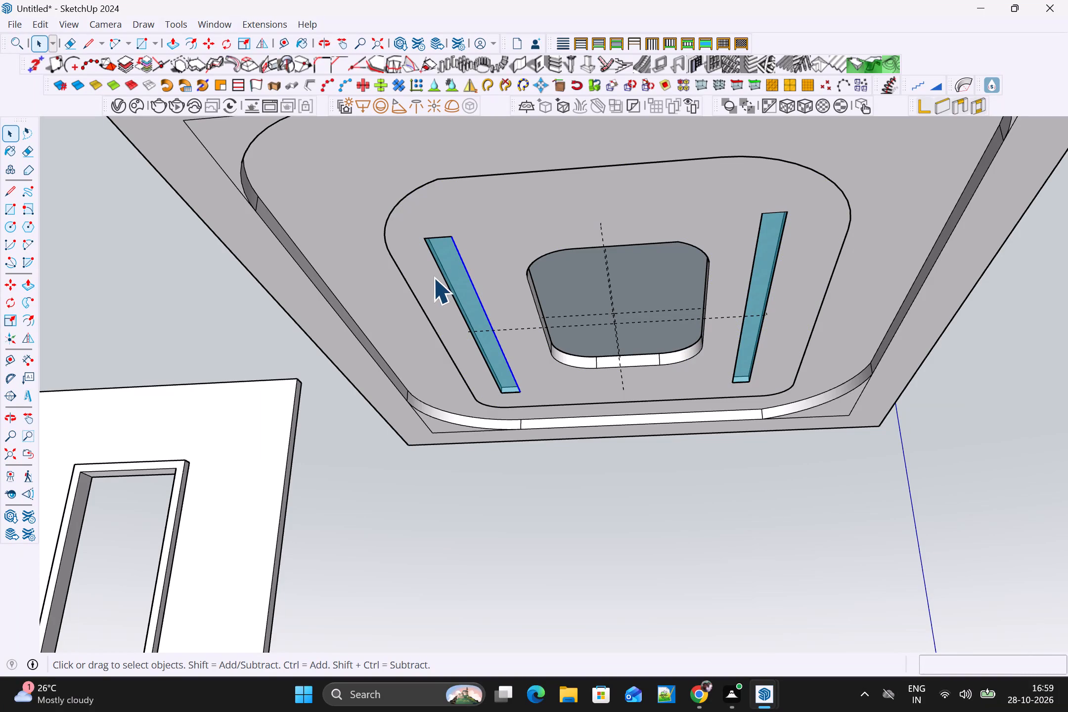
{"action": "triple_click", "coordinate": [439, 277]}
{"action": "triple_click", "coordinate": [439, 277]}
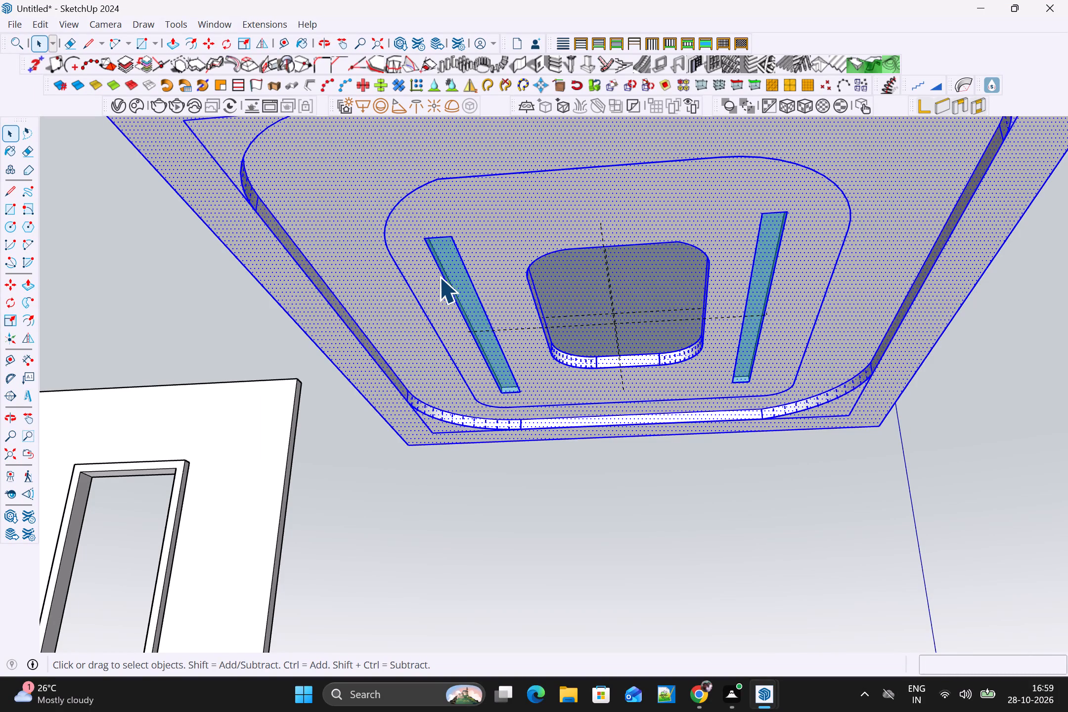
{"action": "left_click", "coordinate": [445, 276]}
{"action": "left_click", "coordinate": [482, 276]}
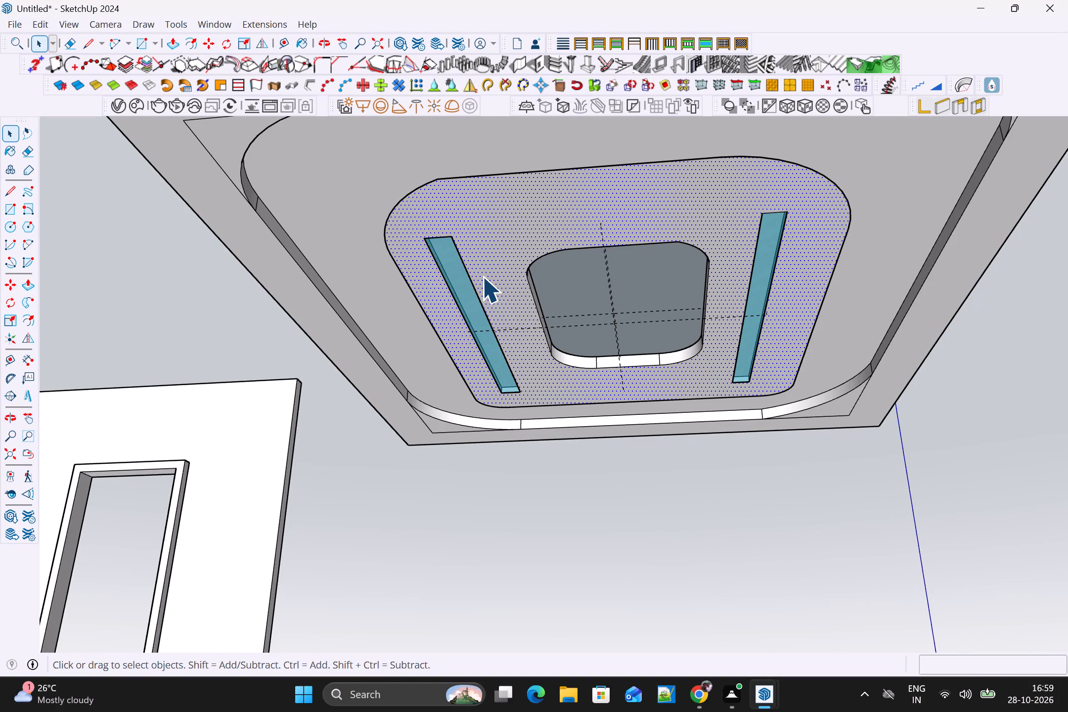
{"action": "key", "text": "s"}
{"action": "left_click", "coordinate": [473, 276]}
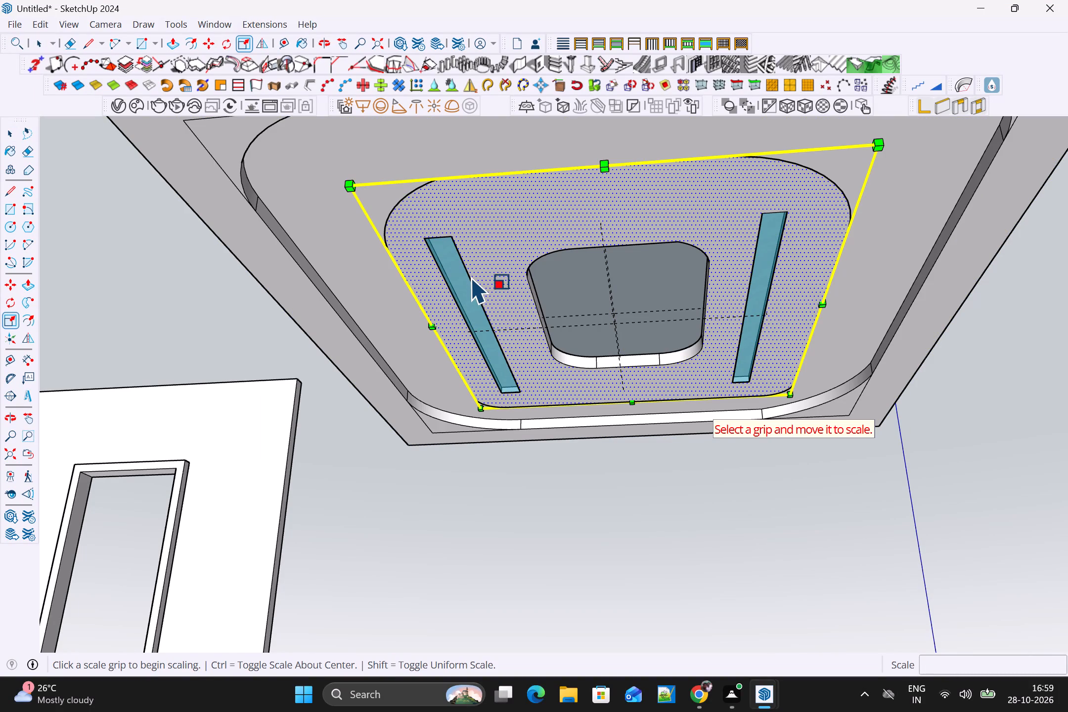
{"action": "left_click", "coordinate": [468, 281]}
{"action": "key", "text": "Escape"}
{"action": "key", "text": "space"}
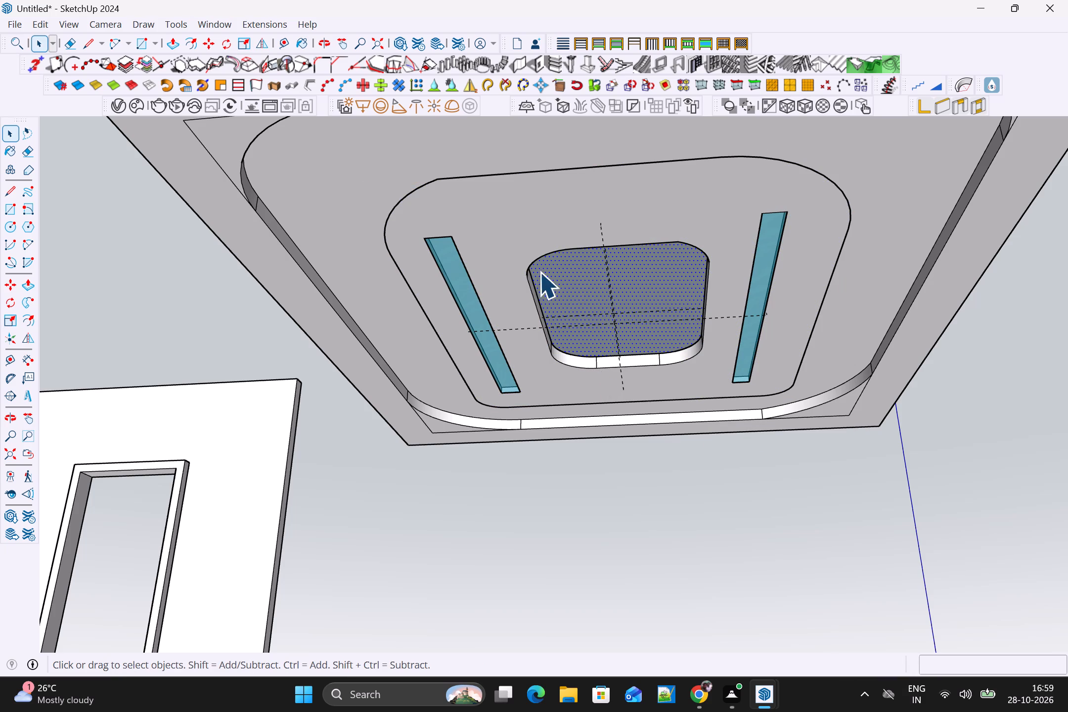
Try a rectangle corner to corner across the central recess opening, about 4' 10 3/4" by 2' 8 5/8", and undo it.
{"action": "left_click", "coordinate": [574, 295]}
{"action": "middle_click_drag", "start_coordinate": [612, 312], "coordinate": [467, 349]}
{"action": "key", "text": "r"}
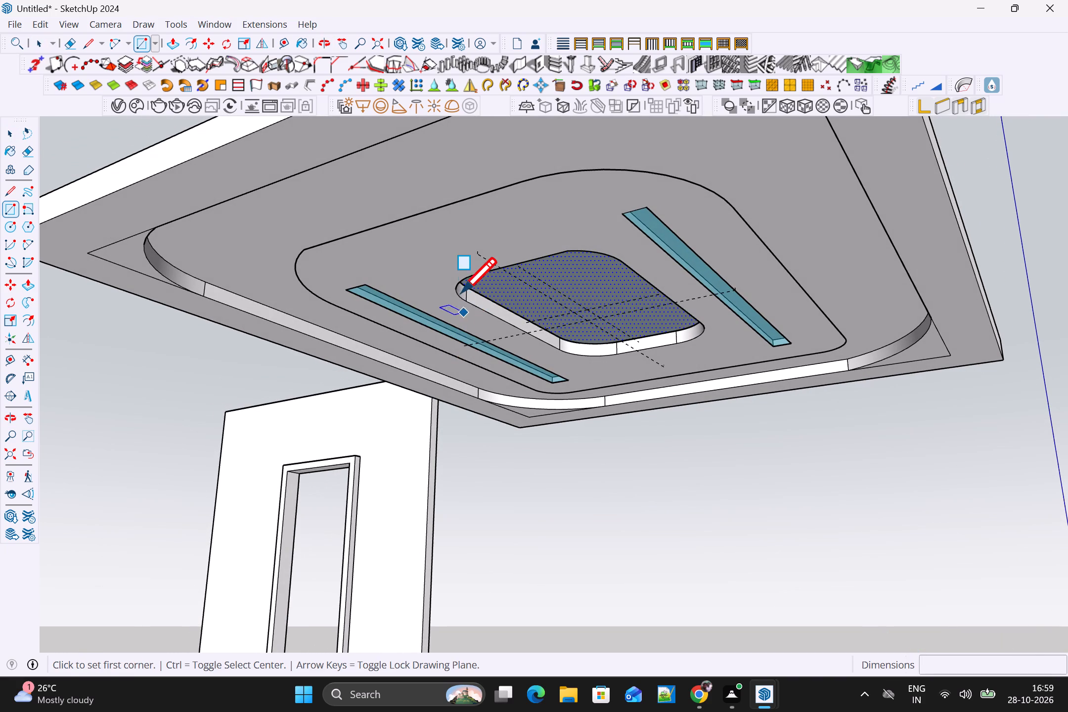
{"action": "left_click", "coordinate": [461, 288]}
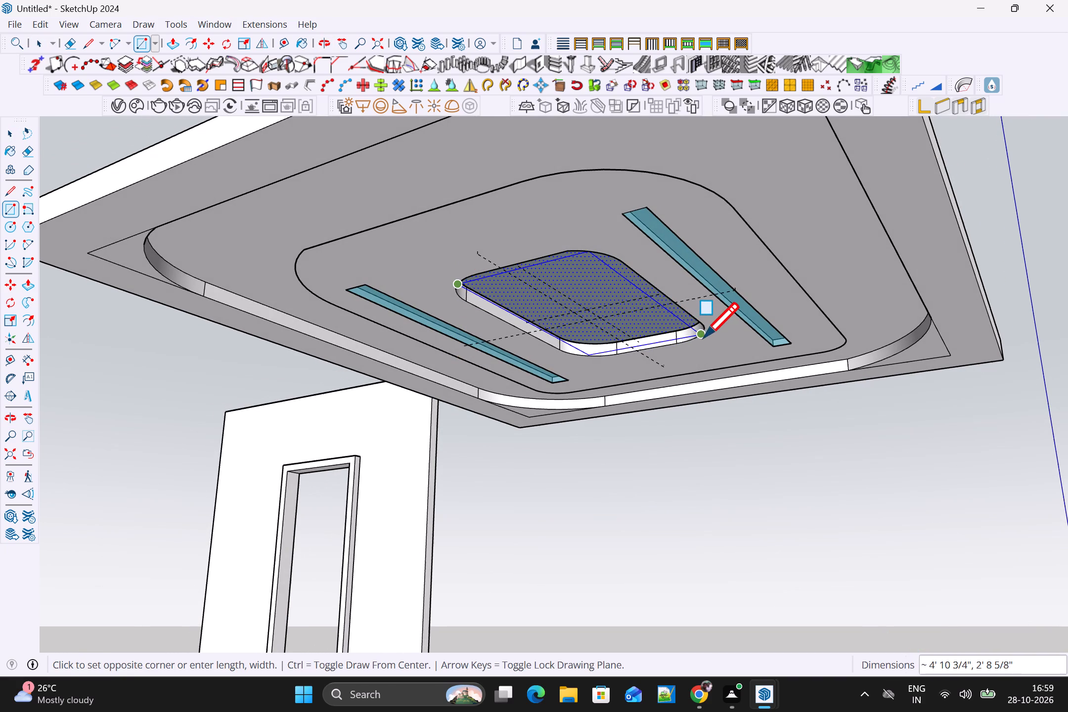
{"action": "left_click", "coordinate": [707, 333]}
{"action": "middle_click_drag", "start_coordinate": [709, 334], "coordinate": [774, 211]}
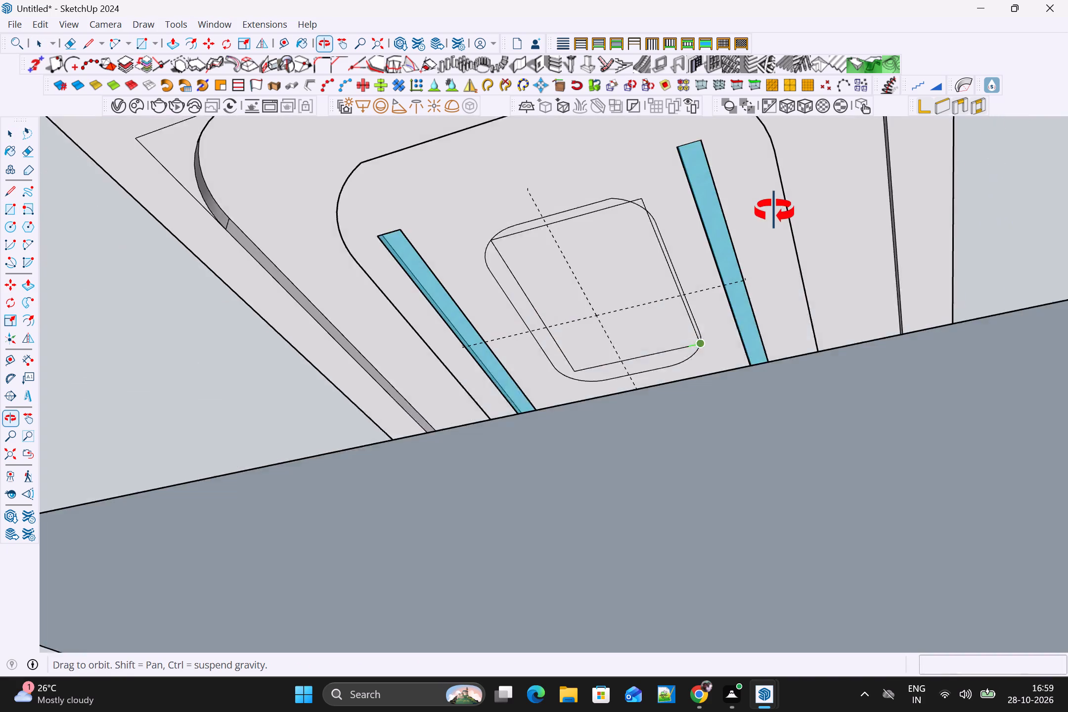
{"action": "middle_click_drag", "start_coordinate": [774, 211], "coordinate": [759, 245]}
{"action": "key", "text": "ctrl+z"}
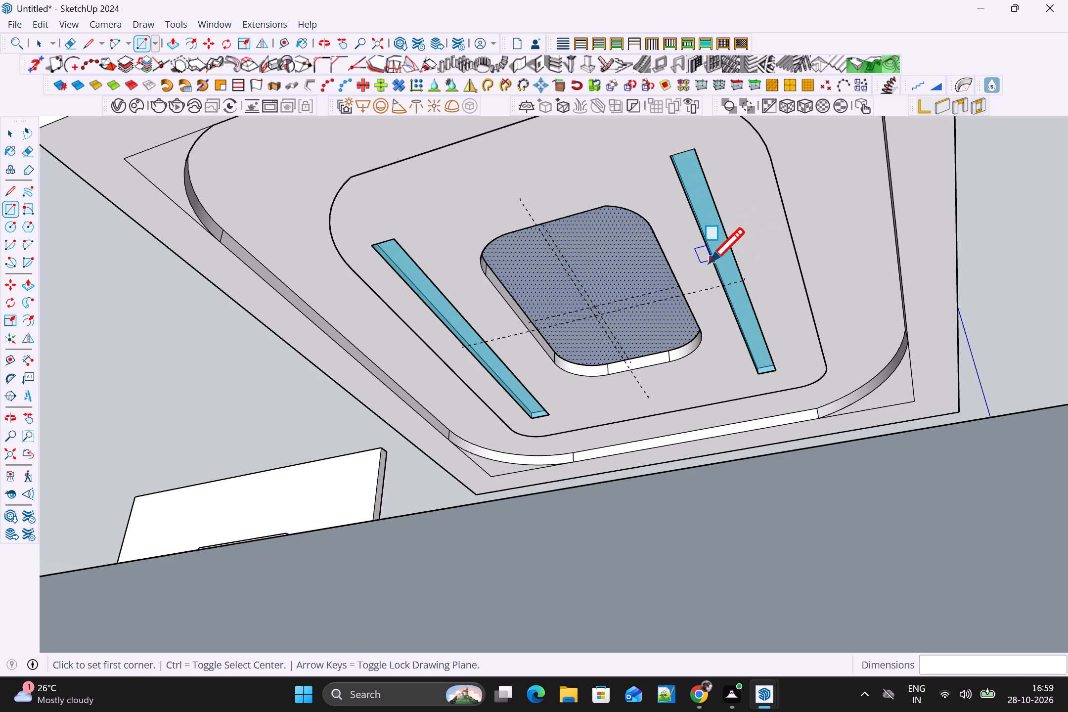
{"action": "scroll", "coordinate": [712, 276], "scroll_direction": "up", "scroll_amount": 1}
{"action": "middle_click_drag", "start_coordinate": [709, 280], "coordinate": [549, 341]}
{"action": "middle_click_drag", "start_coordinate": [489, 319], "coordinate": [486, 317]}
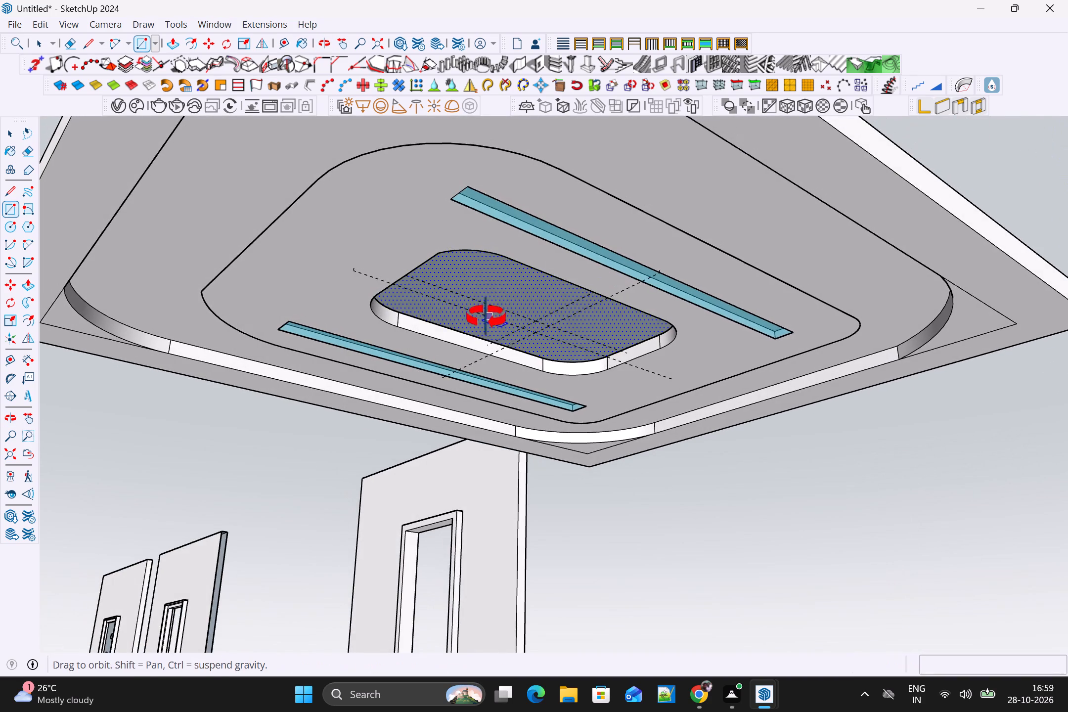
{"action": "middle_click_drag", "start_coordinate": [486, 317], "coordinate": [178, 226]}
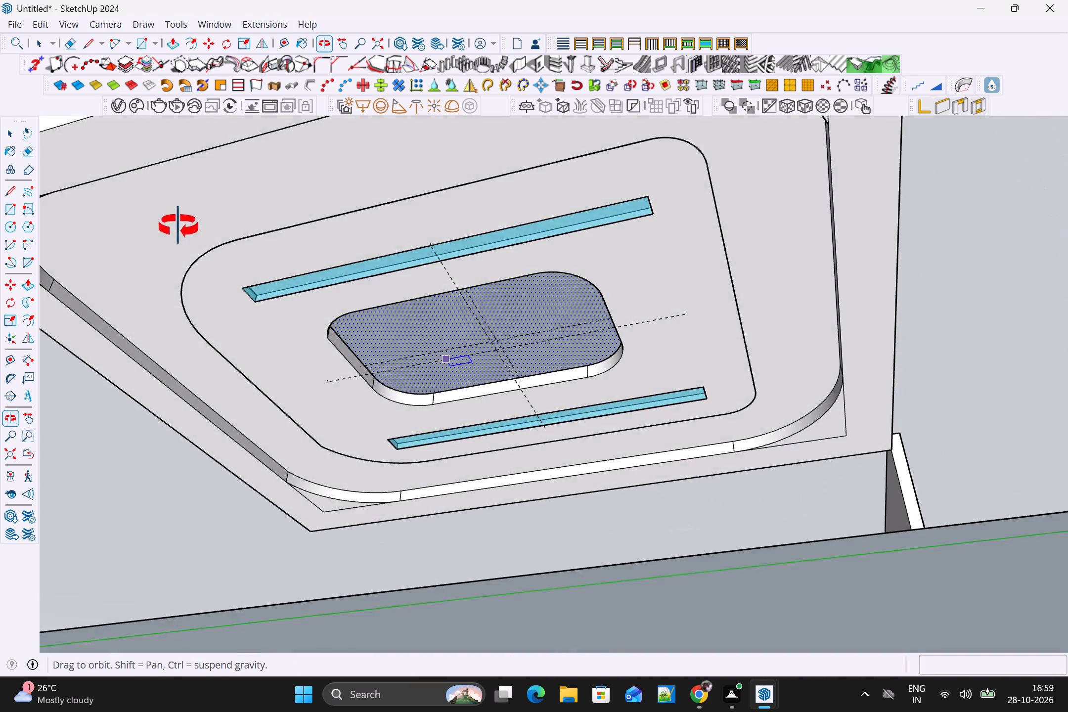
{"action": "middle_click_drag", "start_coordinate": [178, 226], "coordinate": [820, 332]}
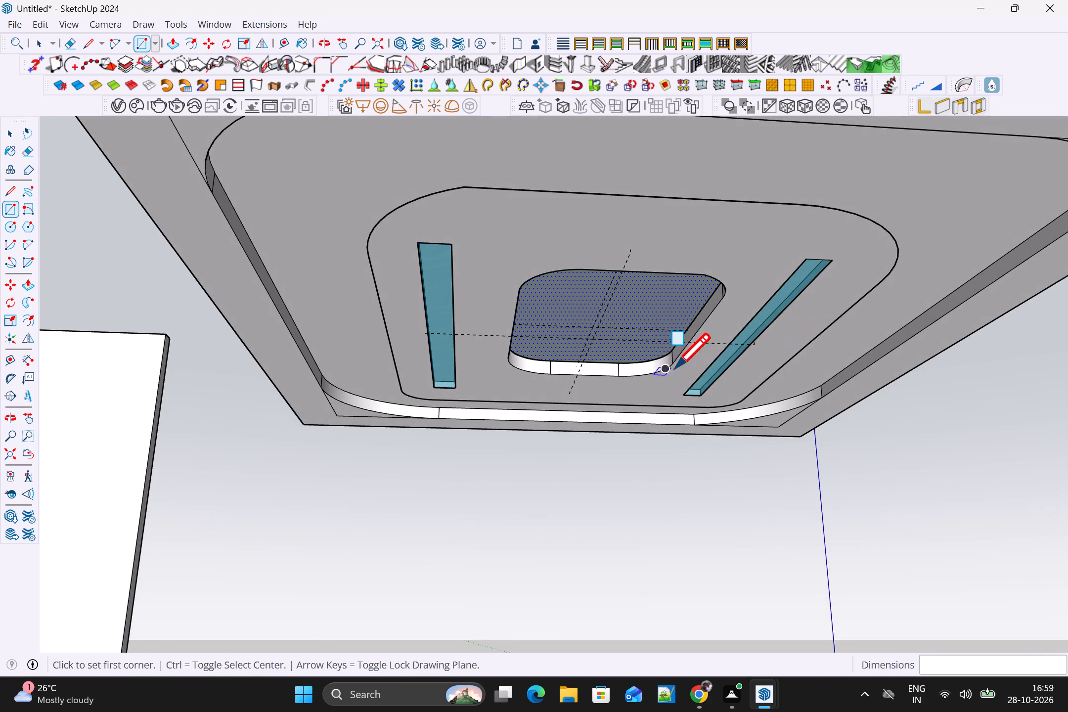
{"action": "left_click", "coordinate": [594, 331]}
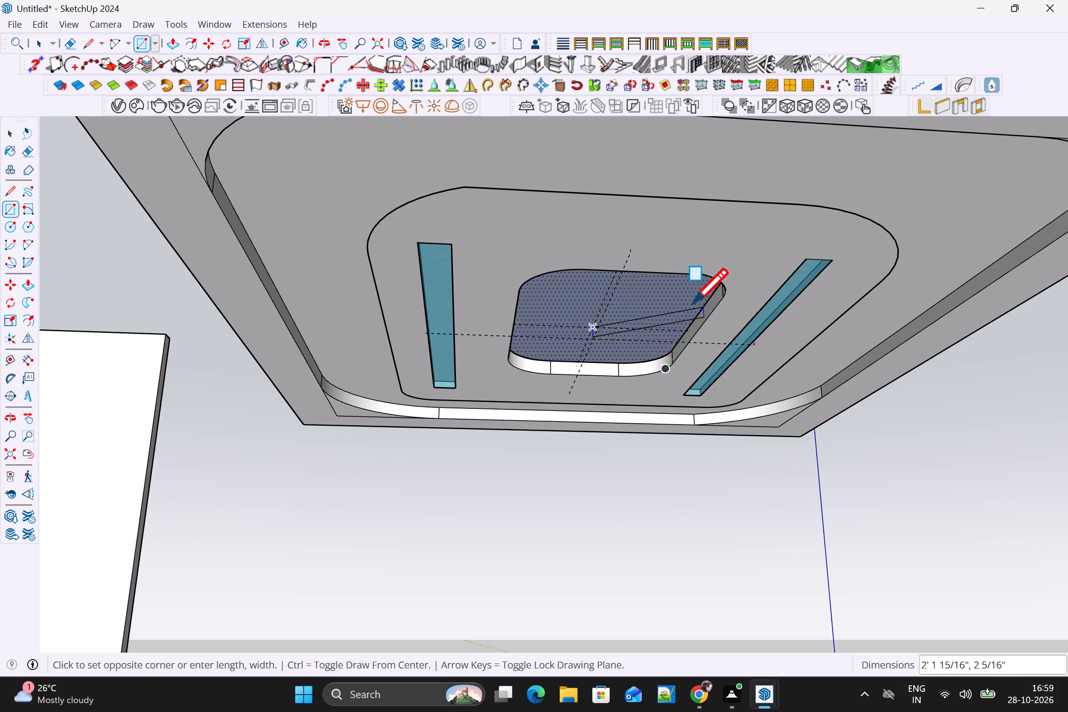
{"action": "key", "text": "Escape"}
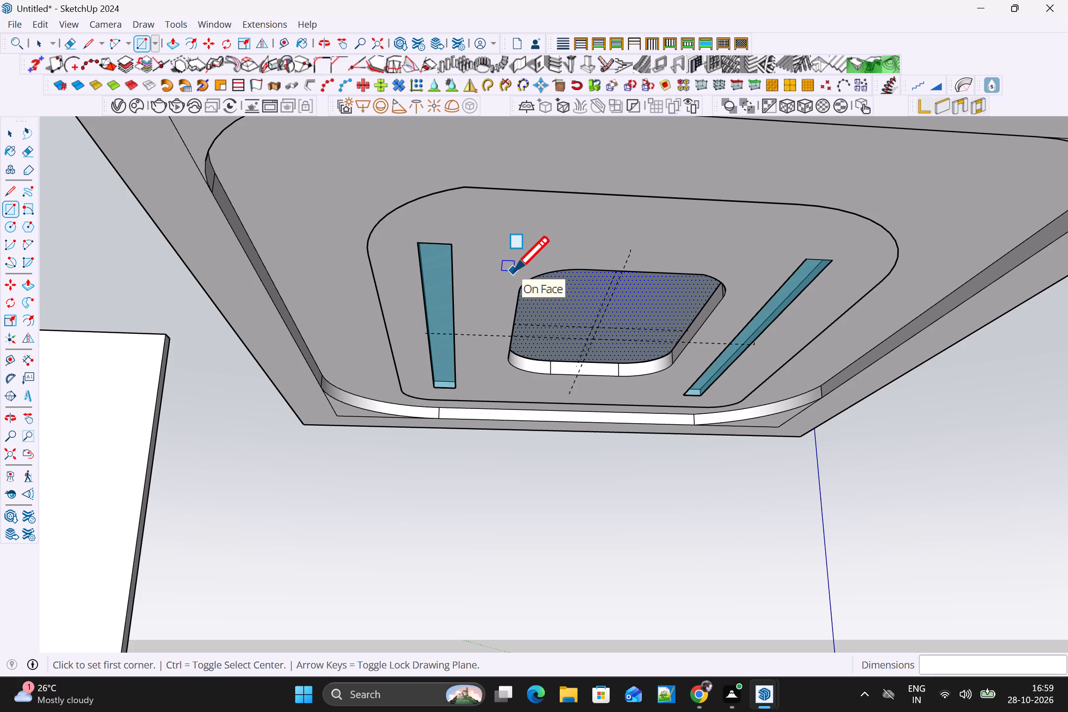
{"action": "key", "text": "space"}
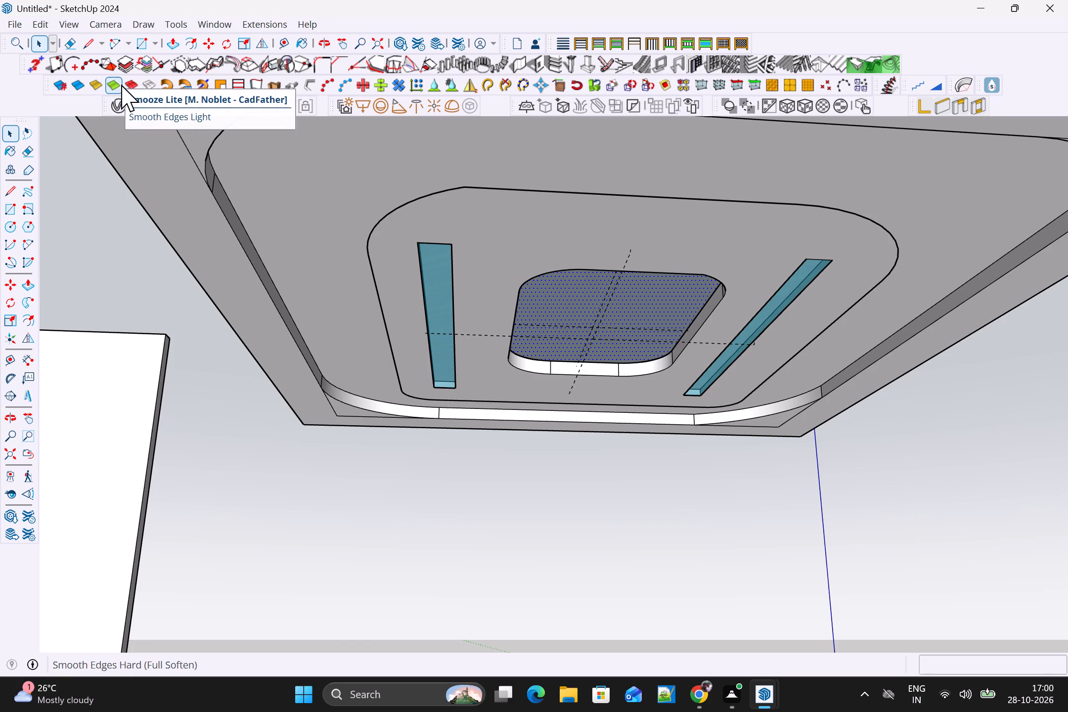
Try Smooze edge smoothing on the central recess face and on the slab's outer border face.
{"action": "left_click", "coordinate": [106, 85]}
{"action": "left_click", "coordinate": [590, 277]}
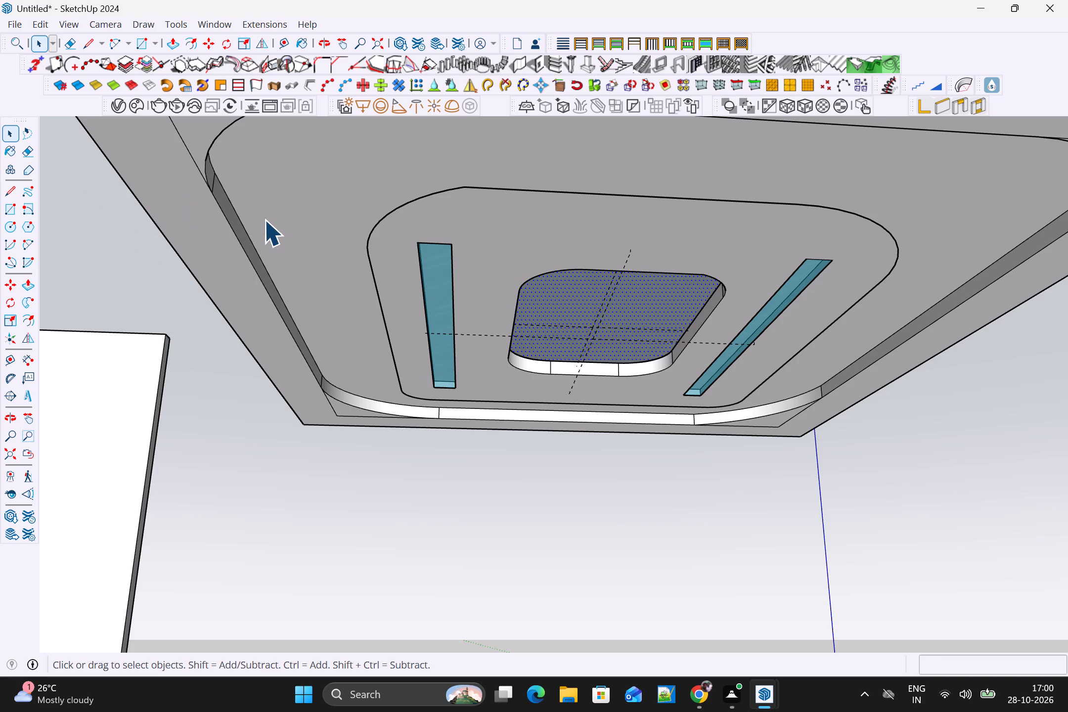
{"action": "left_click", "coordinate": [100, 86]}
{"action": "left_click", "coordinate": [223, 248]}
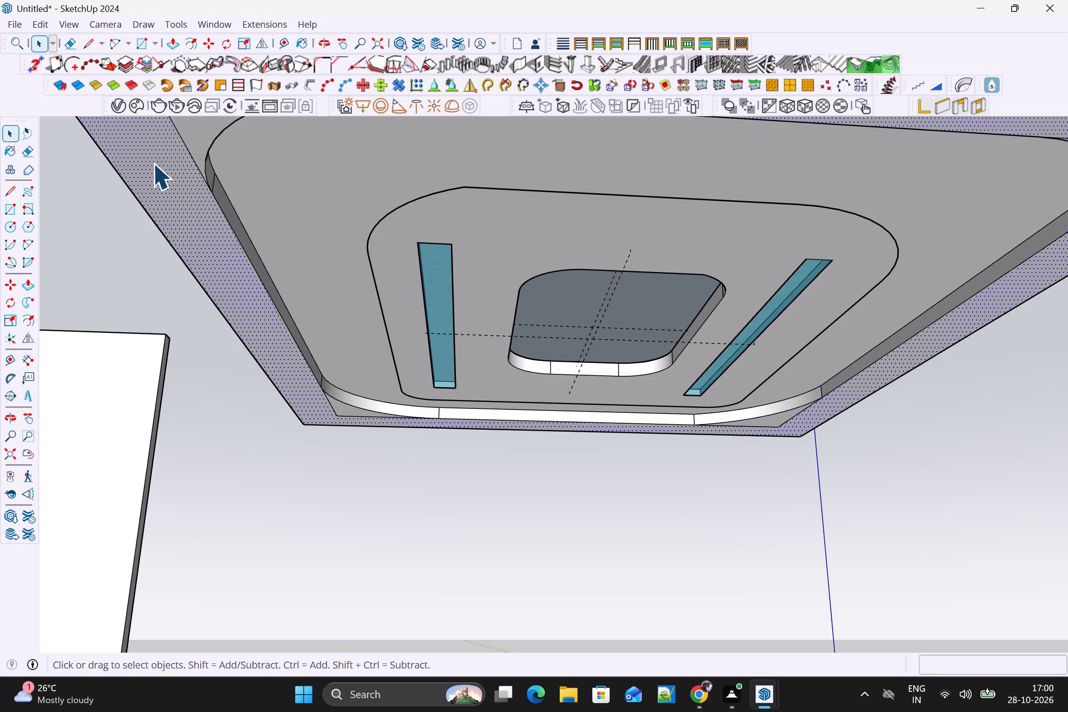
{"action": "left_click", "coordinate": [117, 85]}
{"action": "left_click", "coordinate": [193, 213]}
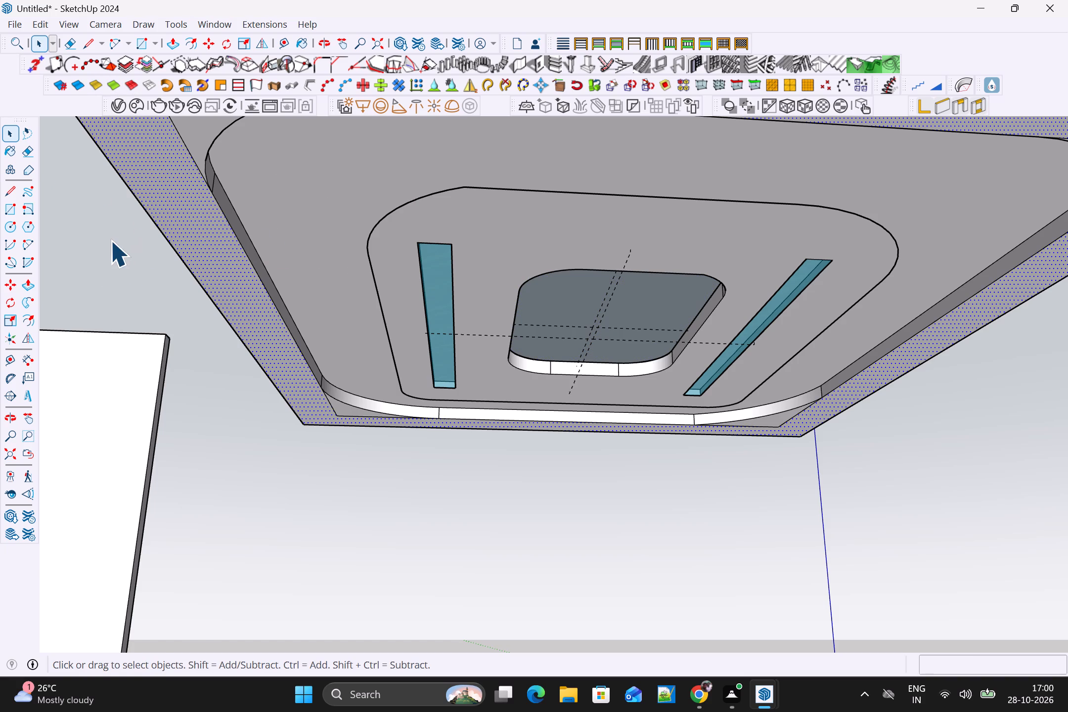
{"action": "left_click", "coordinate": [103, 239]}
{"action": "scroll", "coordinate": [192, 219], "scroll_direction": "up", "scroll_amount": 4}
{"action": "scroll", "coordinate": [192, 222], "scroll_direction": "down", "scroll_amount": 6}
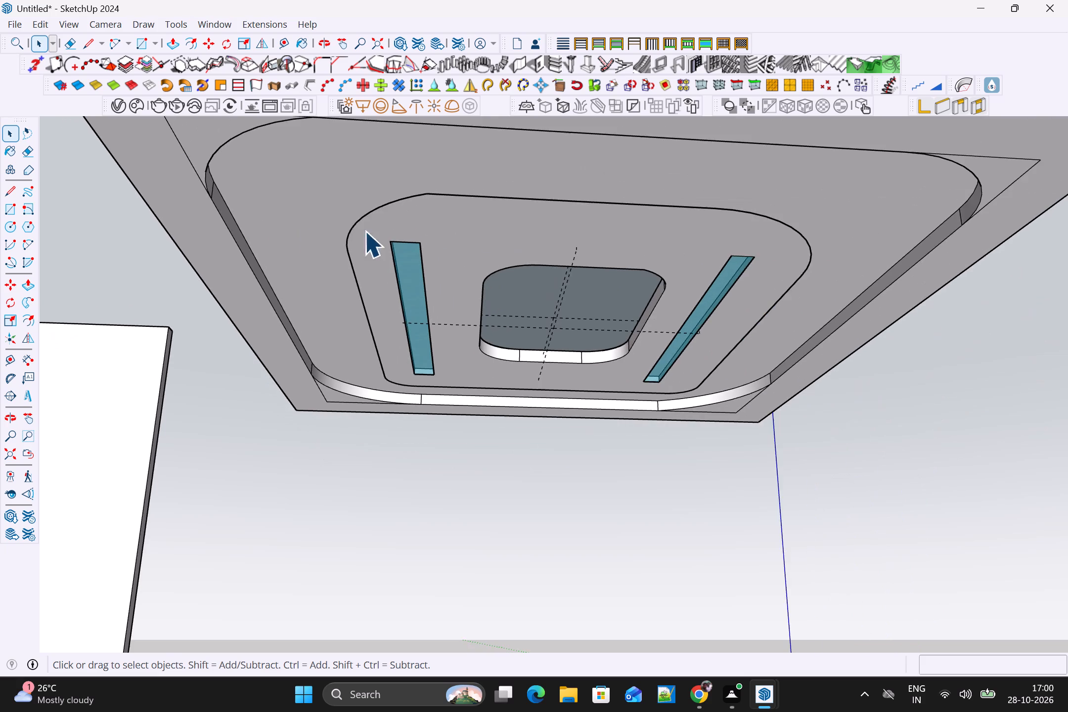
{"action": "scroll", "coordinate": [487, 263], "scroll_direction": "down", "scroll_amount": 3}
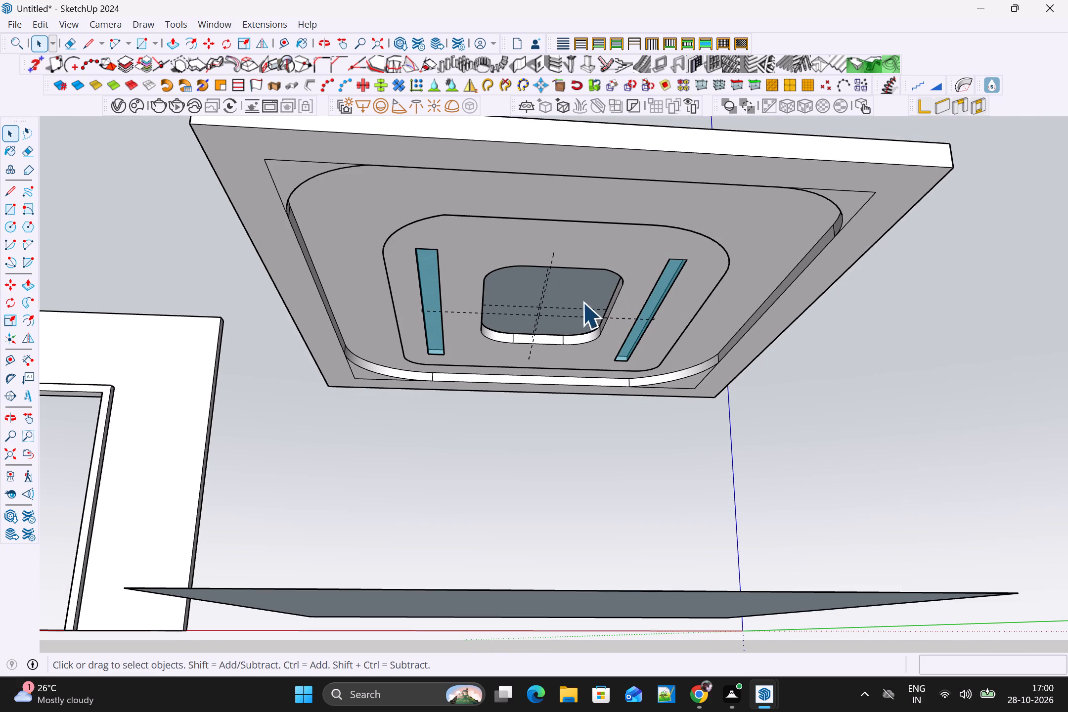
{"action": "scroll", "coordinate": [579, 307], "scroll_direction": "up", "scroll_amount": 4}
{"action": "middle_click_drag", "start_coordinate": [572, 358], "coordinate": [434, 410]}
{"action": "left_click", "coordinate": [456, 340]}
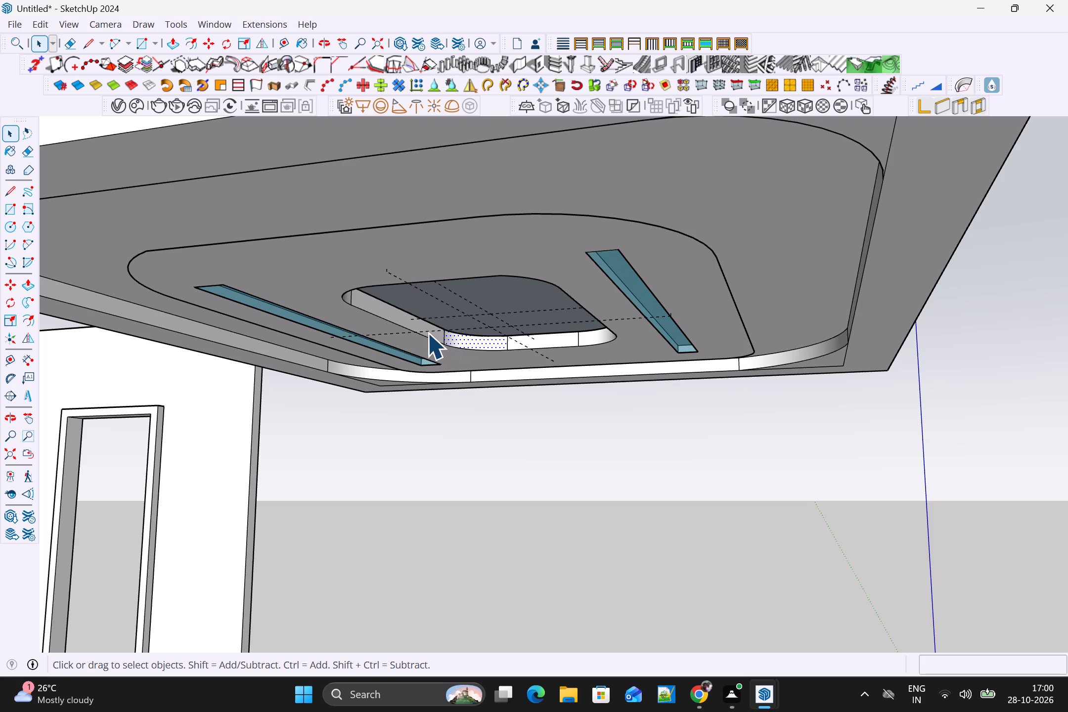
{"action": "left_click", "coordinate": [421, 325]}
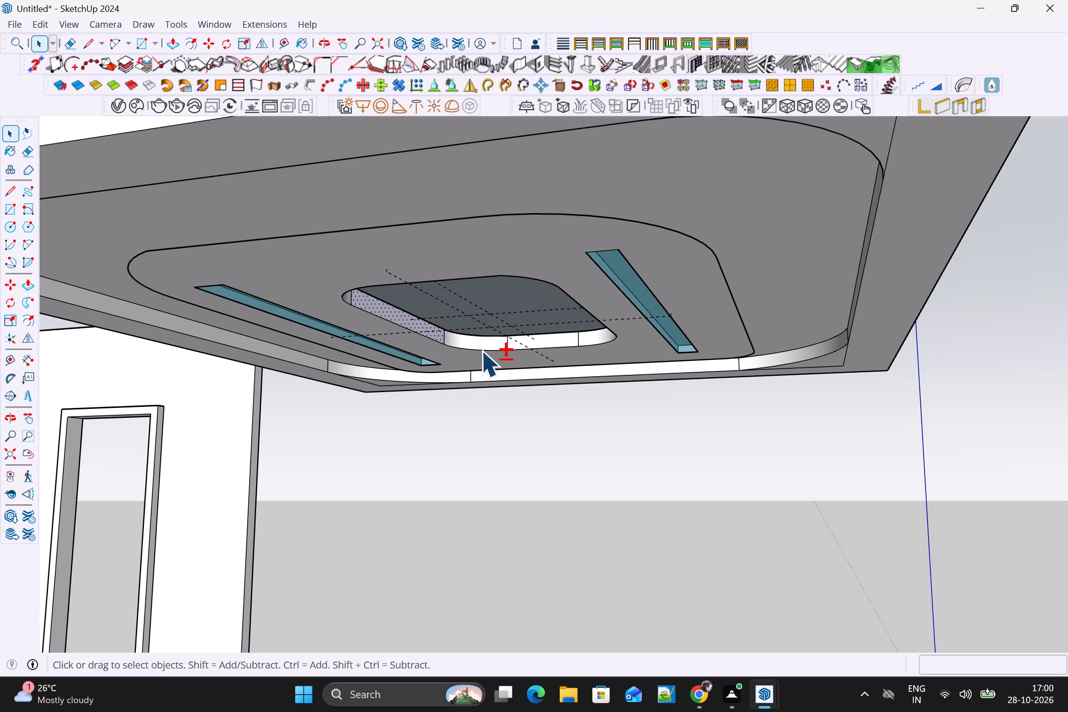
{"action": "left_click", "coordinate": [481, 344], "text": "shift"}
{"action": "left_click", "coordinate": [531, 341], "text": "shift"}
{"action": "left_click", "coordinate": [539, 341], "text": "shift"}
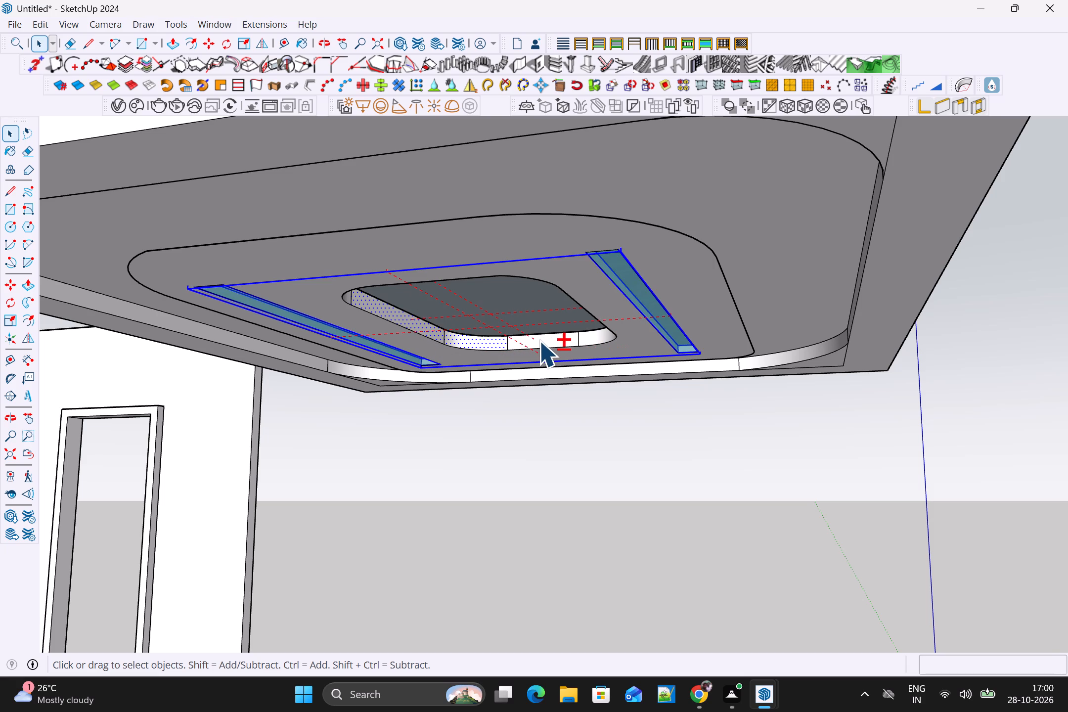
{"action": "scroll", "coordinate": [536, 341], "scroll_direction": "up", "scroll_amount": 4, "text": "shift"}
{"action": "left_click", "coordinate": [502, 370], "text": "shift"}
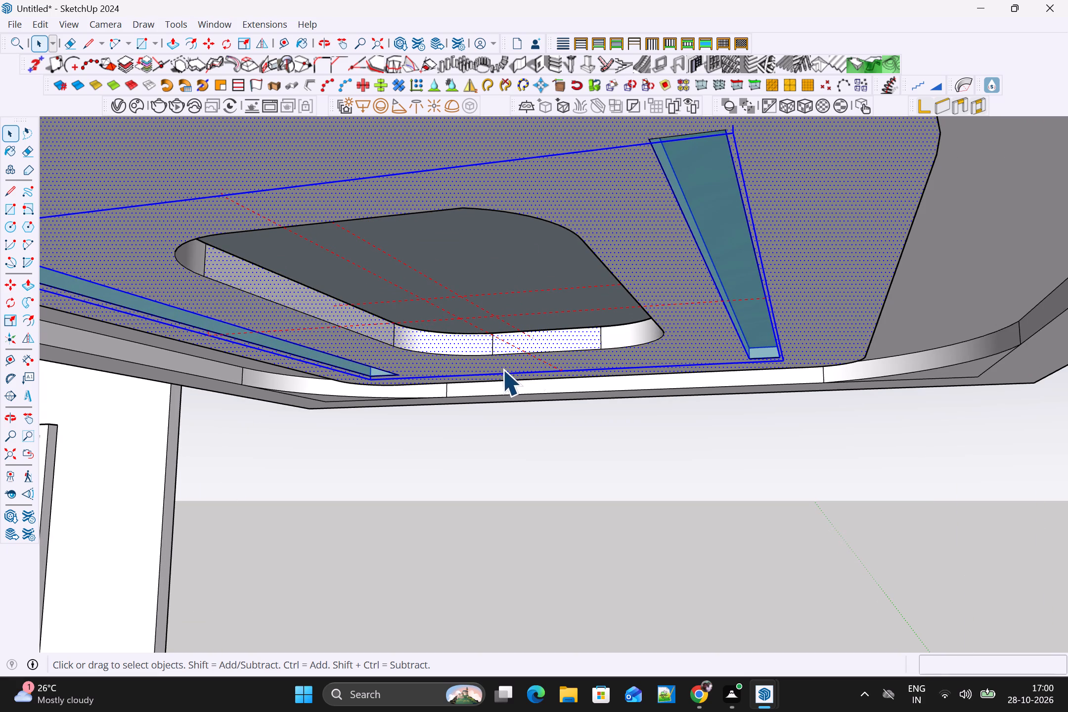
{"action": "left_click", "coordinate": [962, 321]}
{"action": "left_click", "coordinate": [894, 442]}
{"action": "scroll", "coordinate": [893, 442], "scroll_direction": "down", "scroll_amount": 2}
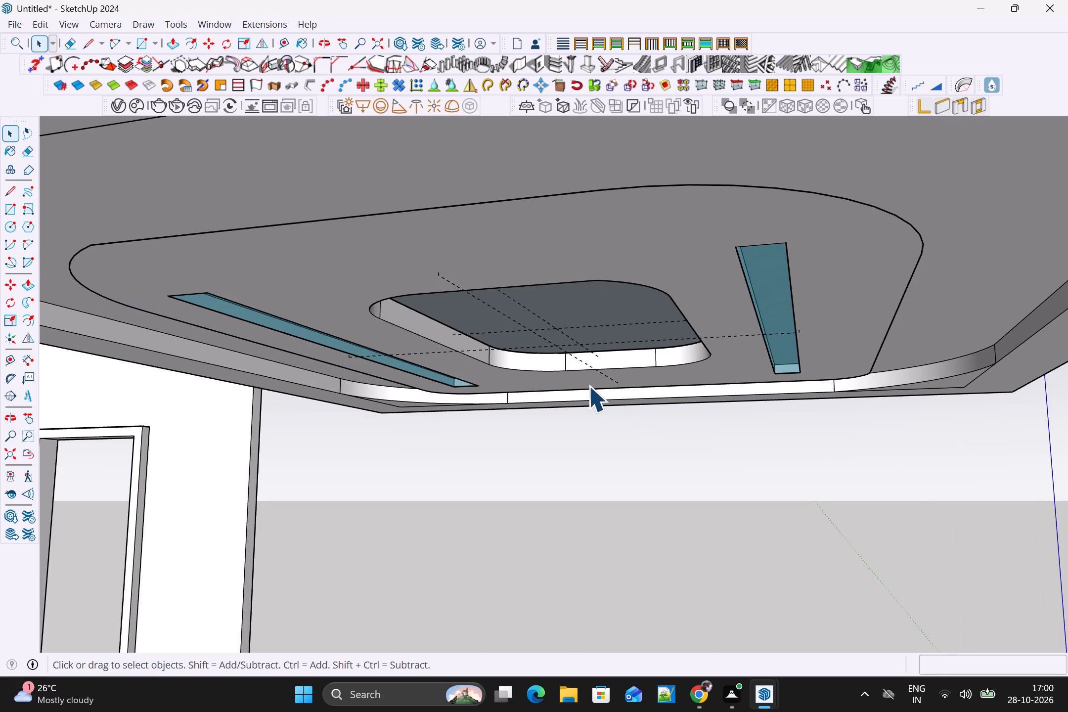
Group all the straight and curved side wall faces around the central recess, leaving out its flat inner face.
{"action": "scroll", "coordinate": [588, 386], "scroll_direction": "up", "scroll_amount": 2}
{"action": "left_click", "coordinate": [509, 352], "text": "shift"}
{"action": "left_click", "coordinate": [436, 339], "text": "shift"}
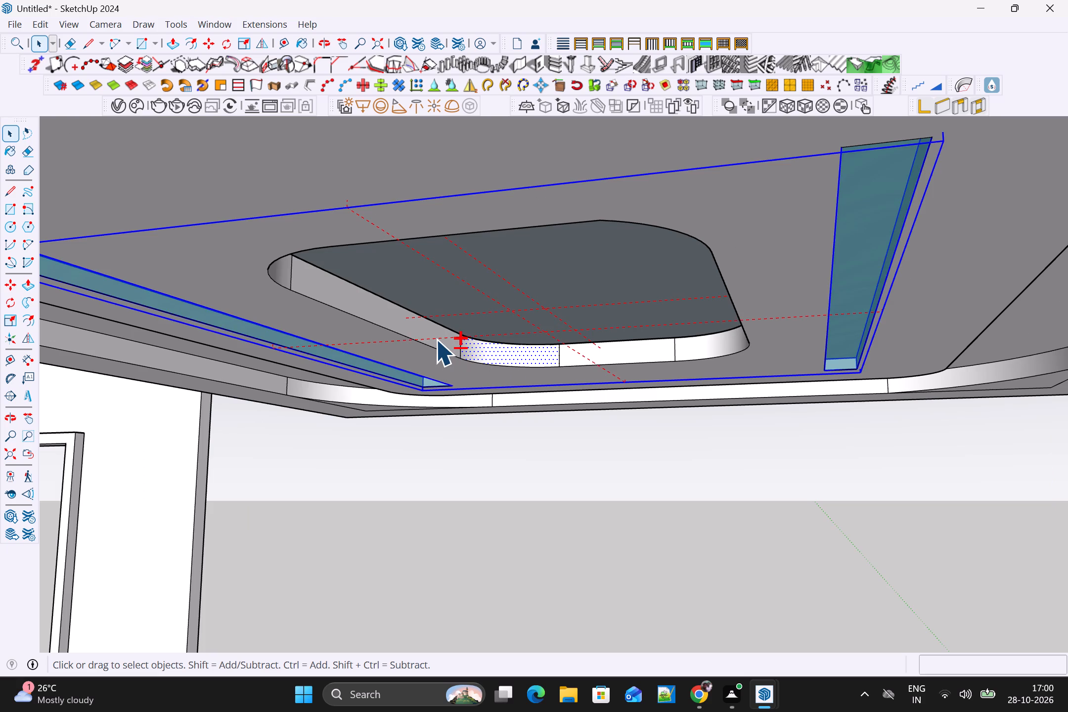
{"action": "left_click", "coordinate": [436, 339], "text": "shift"}
{"action": "left_click", "coordinate": [445, 343], "text": "shift"}
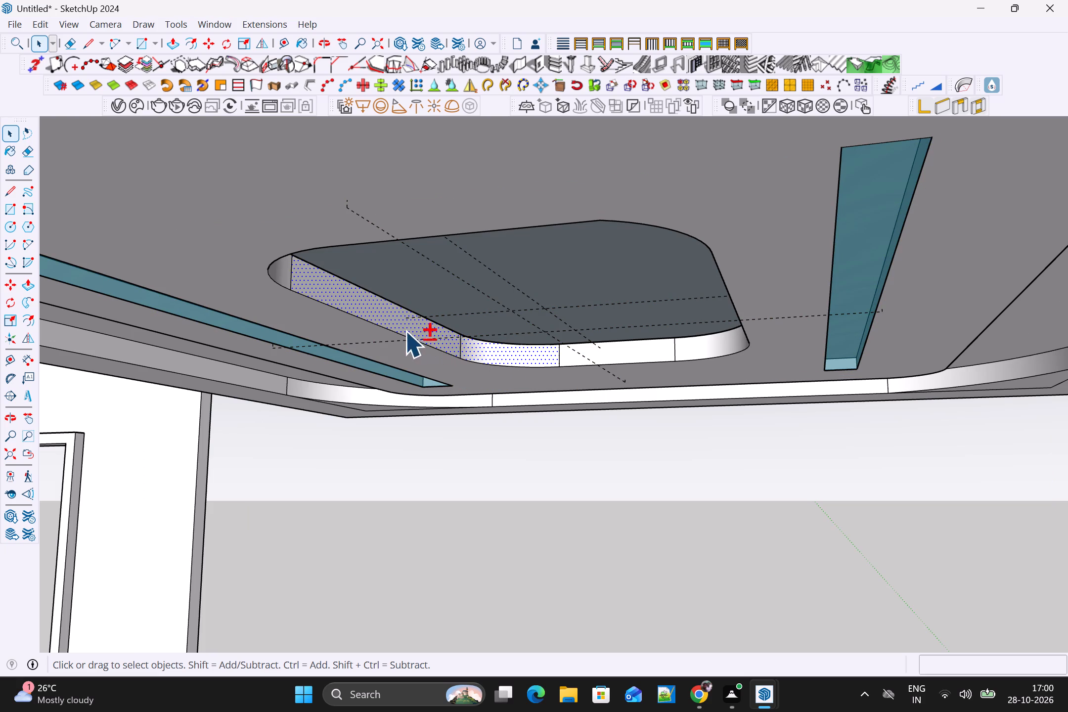
{"action": "left_click", "coordinate": [630, 356], "text": "shift"}
{"action": "left_click", "coordinate": [690, 348], "text": "shift"}
{"action": "middle_click_drag", "start_coordinate": [624, 360], "coordinate": [969, 311]}
{"action": "left_click", "coordinate": [887, 335], "text": "shift"}
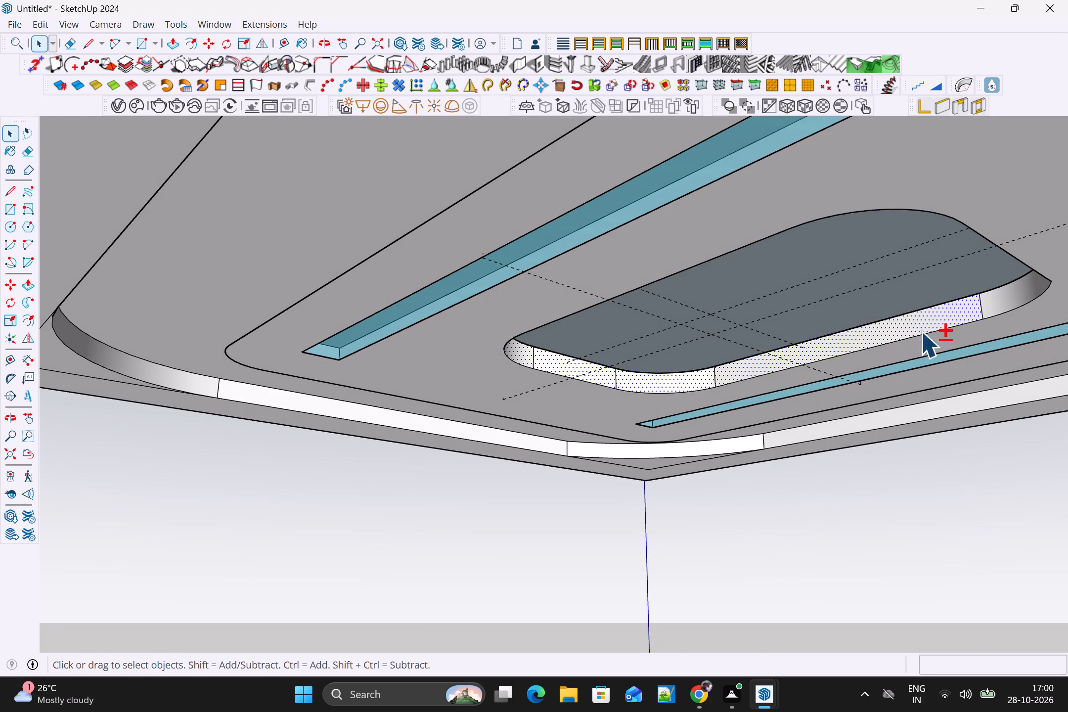
{"action": "left_click", "coordinate": [998, 305], "text": "shift"}
{"action": "middle_click_drag", "start_coordinate": [1009, 313], "coordinate": [680, 265]}
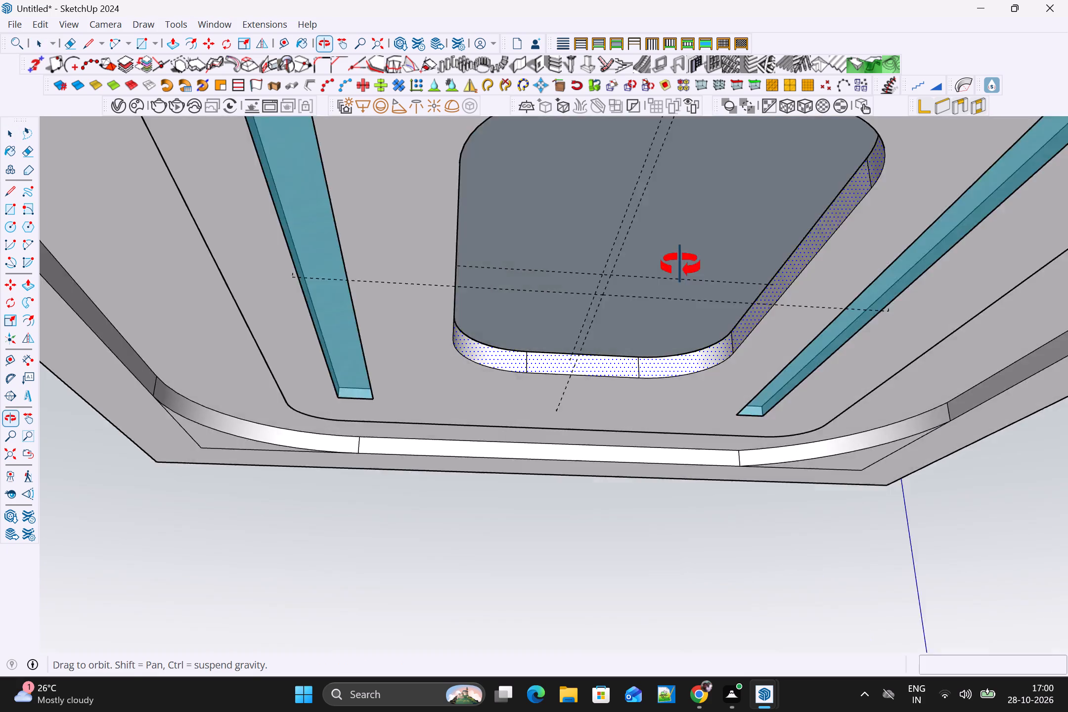
{"action": "middle_click_drag", "start_coordinate": [680, 265], "coordinate": [0, 276]}
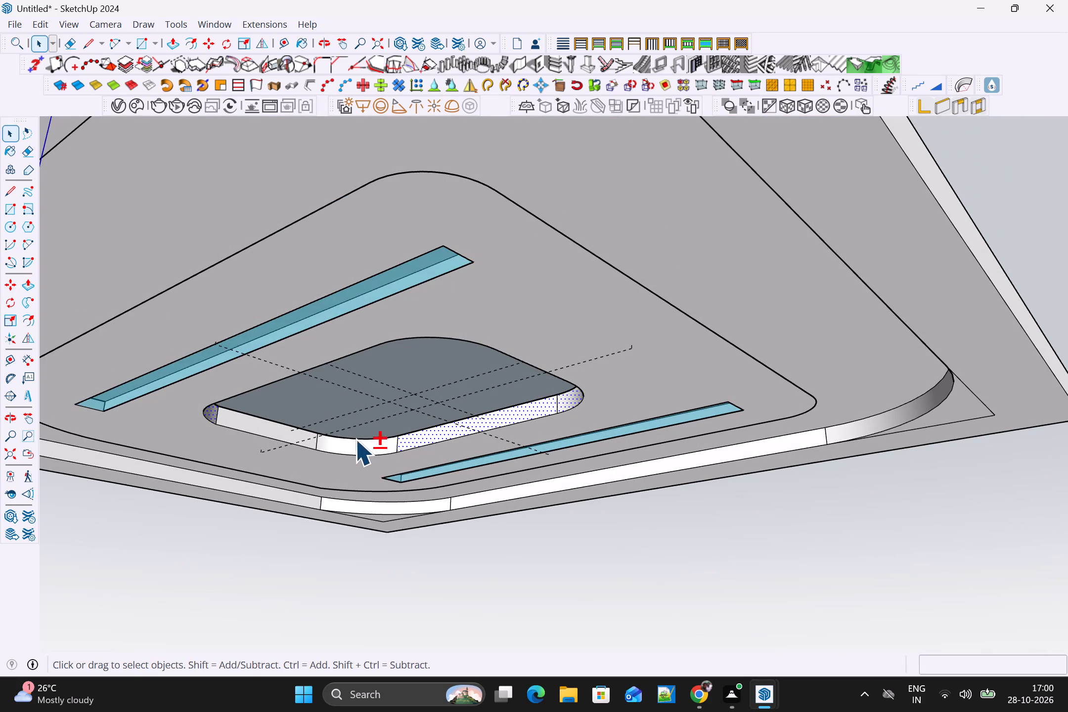
{"action": "left_click", "coordinate": [357, 445], "text": "shift"}
{"action": "left_click", "coordinate": [259, 428], "text": "shift"}
{"action": "scroll", "coordinate": [283, 420], "scroll_direction": "up", "scroll_amount": 1}
{"action": "middle_click_drag", "start_coordinate": [283, 420], "coordinate": [275, 415]}
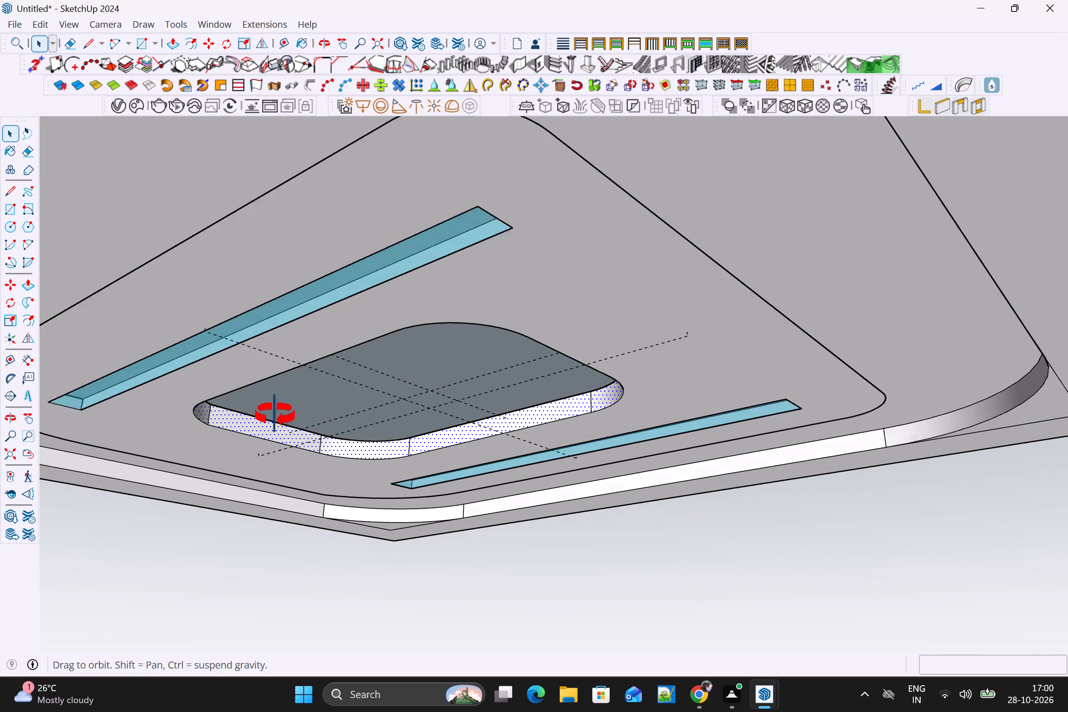
{"action": "middle_click_drag", "start_coordinate": [275, 415], "coordinate": [16, 349]}
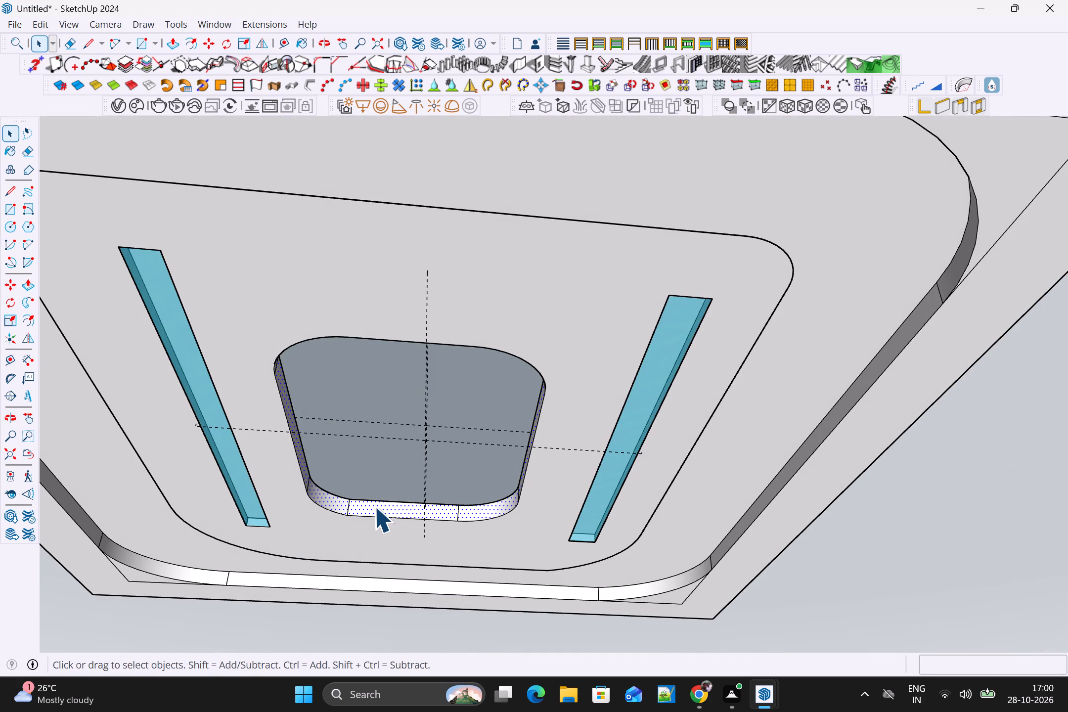
{"action": "right_click", "coordinate": [374, 506]}
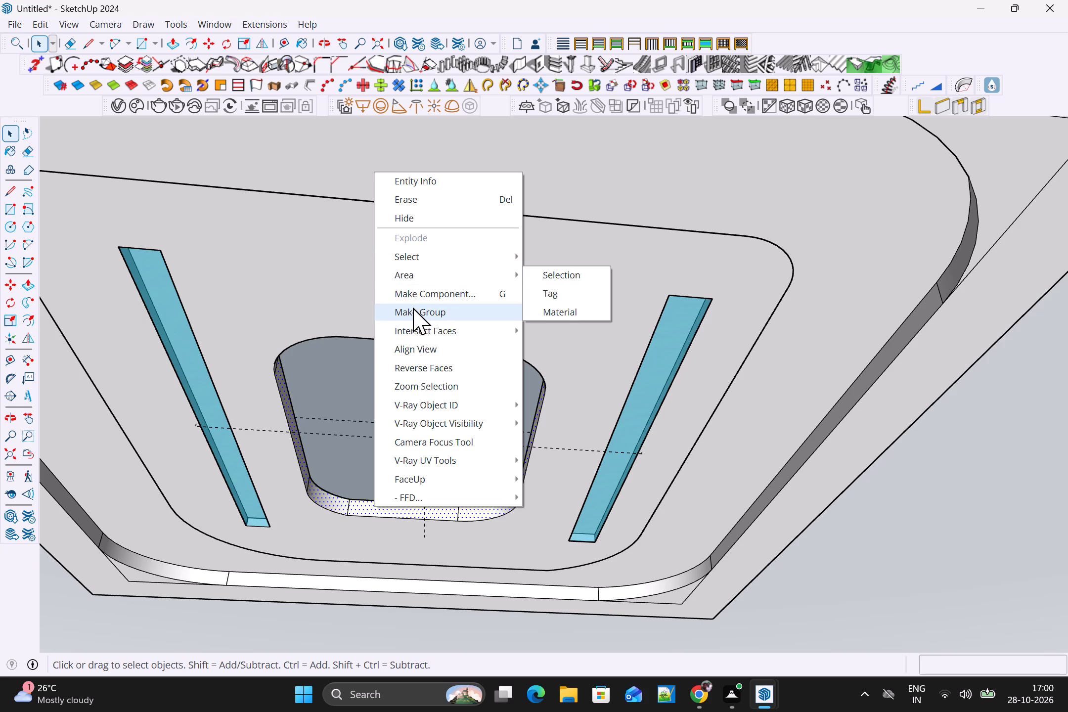
{"action": "left_click", "coordinate": [413, 308]}
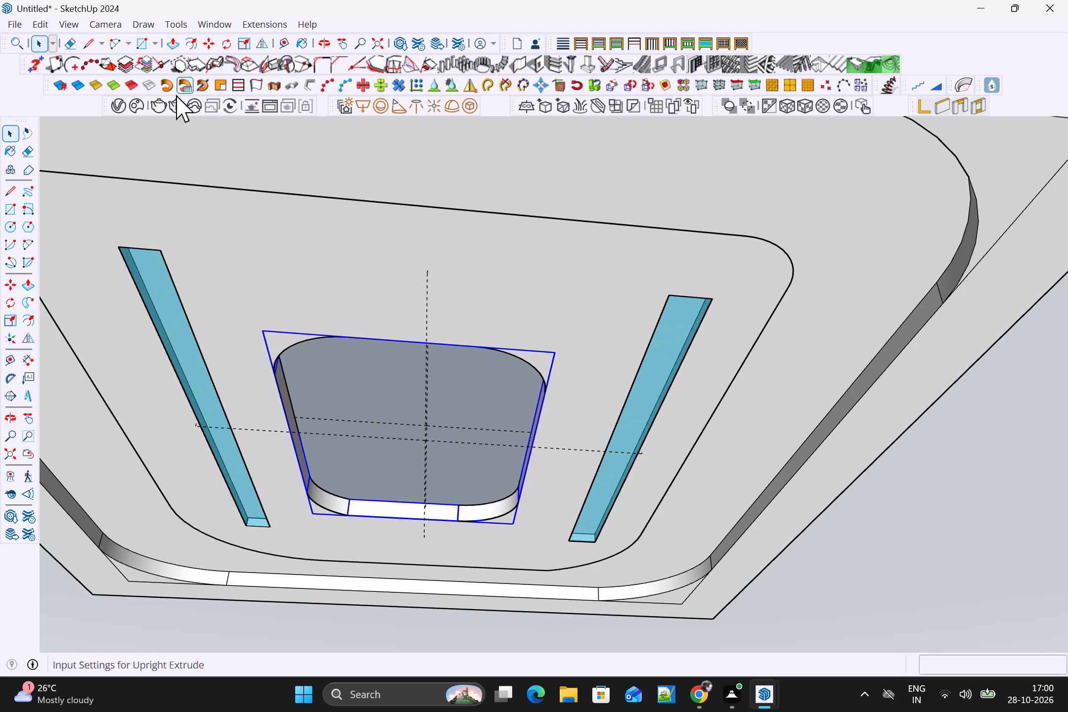
Examine the SunLight and Mesh Light entries in the V-Ray Asset Editor and close it.
{"action": "left_click", "coordinate": [123, 106]}
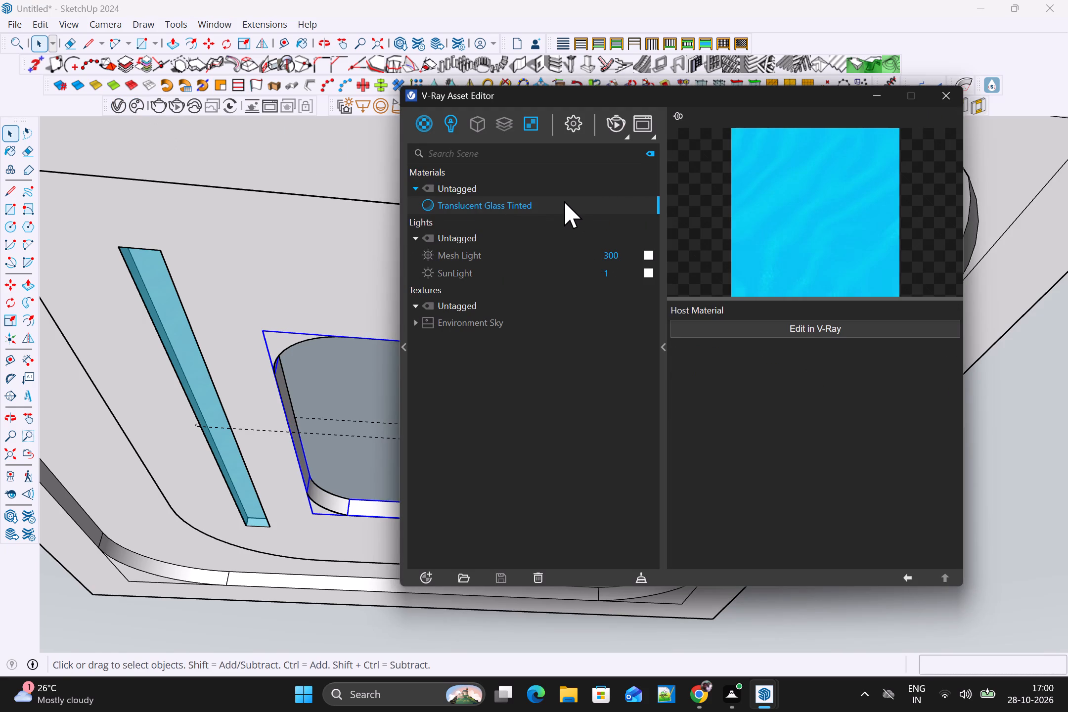
{"action": "left_click", "coordinate": [547, 277]}
{"action": "left_click", "coordinate": [542, 251]}
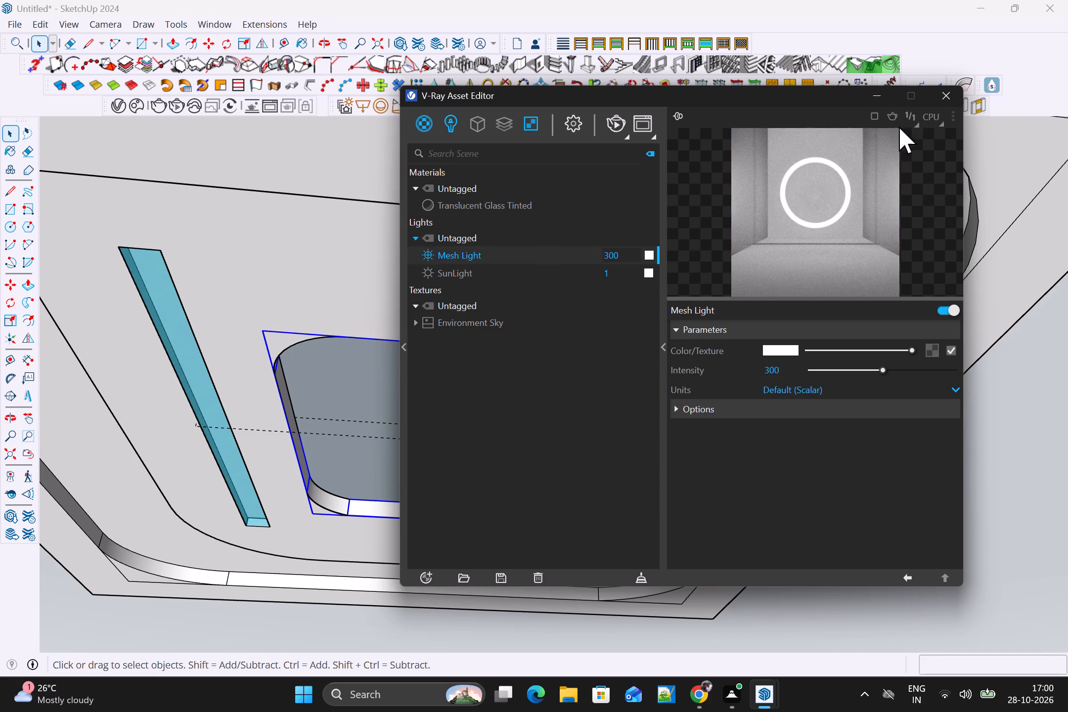
{"action": "left_click", "coordinate": [947, 99]}
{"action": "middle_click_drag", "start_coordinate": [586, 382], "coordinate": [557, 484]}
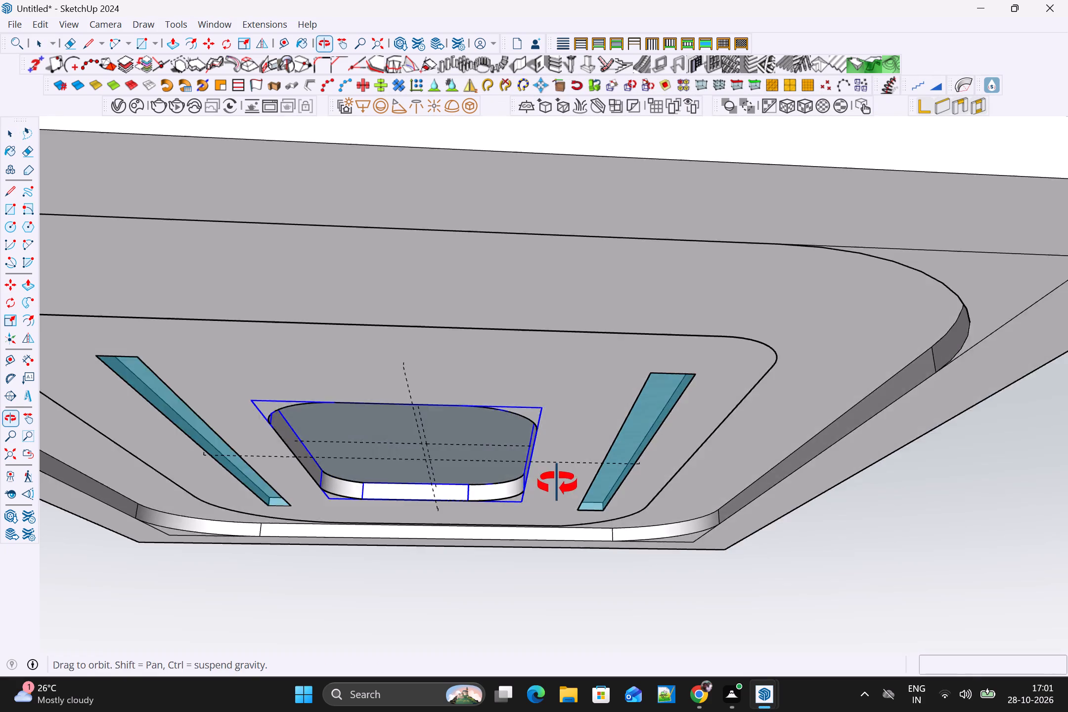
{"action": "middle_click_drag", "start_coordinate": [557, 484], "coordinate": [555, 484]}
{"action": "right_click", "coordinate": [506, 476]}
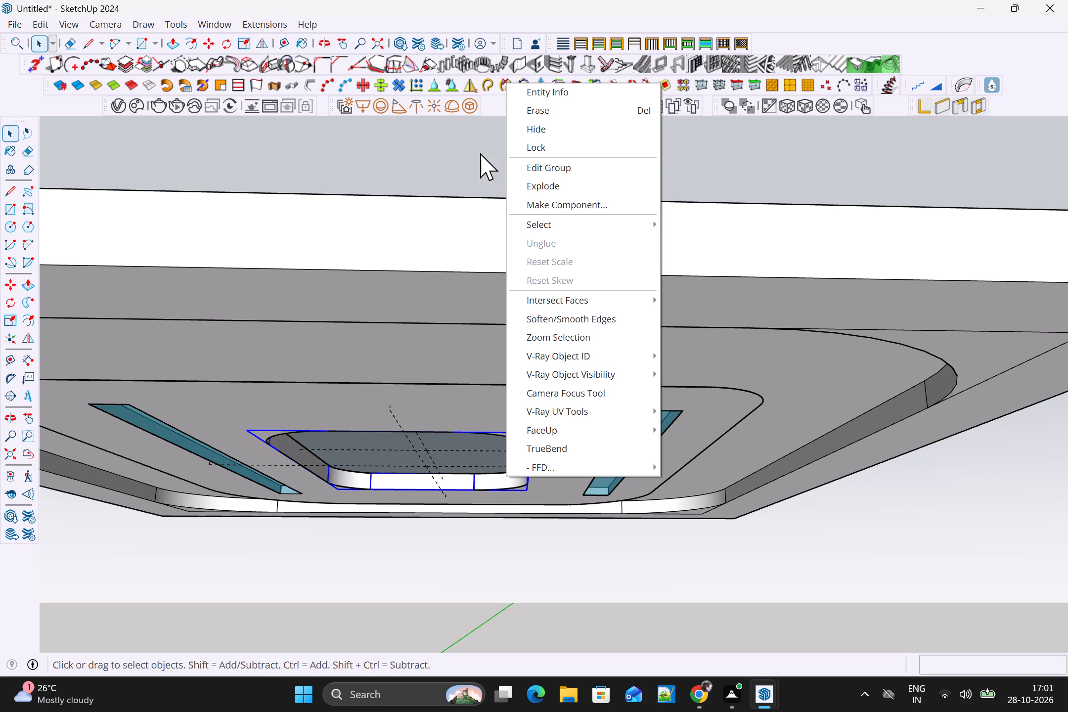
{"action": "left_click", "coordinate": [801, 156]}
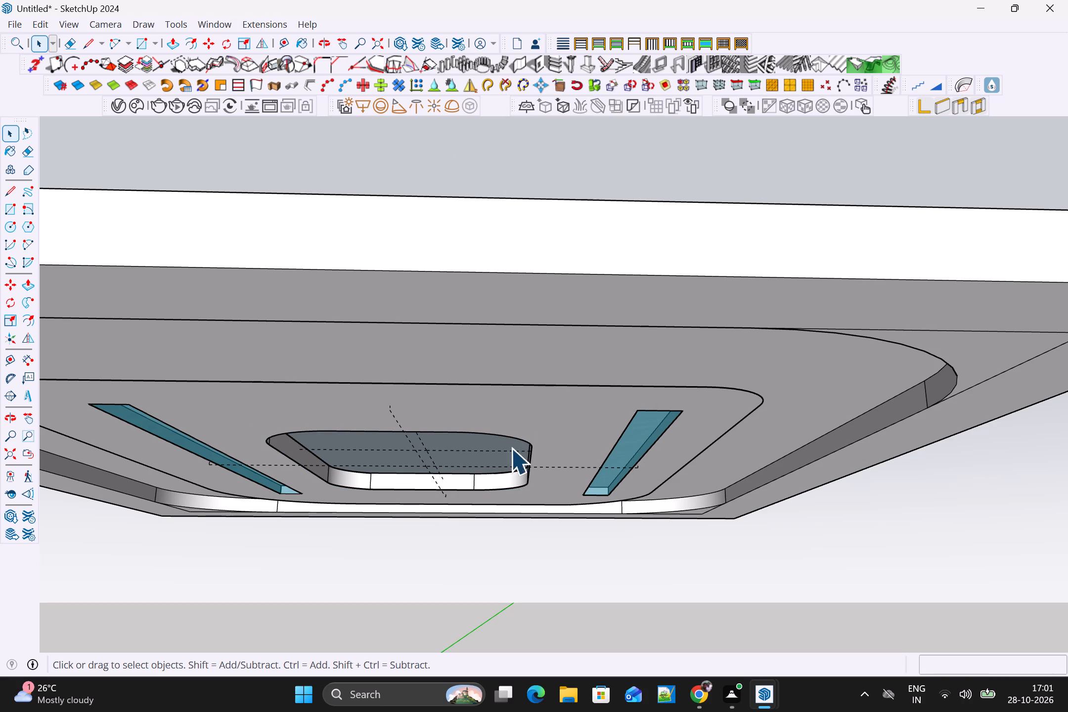
Explode the group of central recess side walls and group the same faces again.
{"action": "middle_click_drag", "start_coordinate": [523, 466], "coordinate": [525, 378]}
{"action": "scroll", "coordinate": [525, 381], "scroll_direction": "up", "scroll_amount": 1}
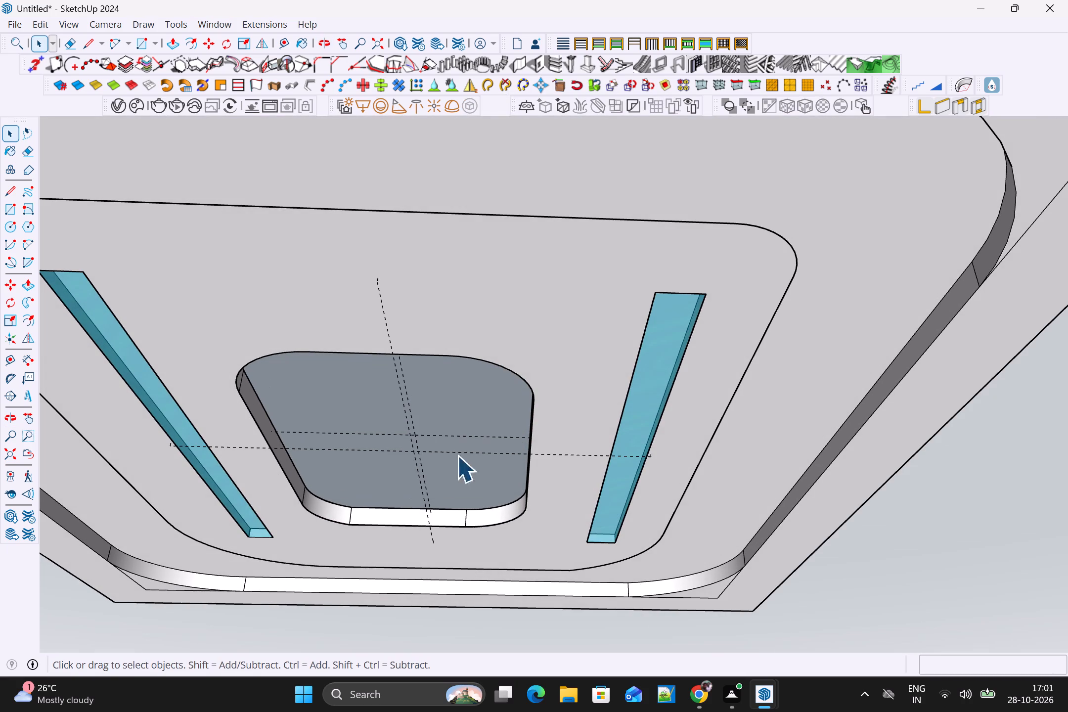
{"action": "left_click", "coordinate": [486, 515]}
{"action": "scroll", "coordinate": [526, 496], "scroll_direction": "up", "scroll_amount": 4}
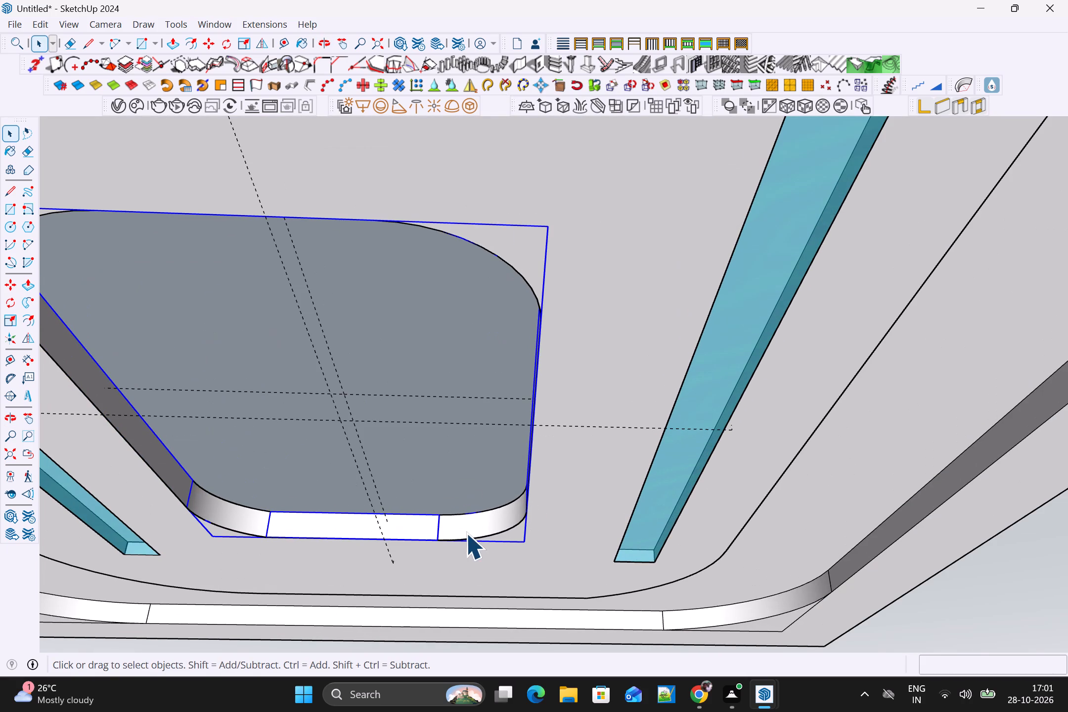
{"action": "right_click", "coordinate": [458, 521]}
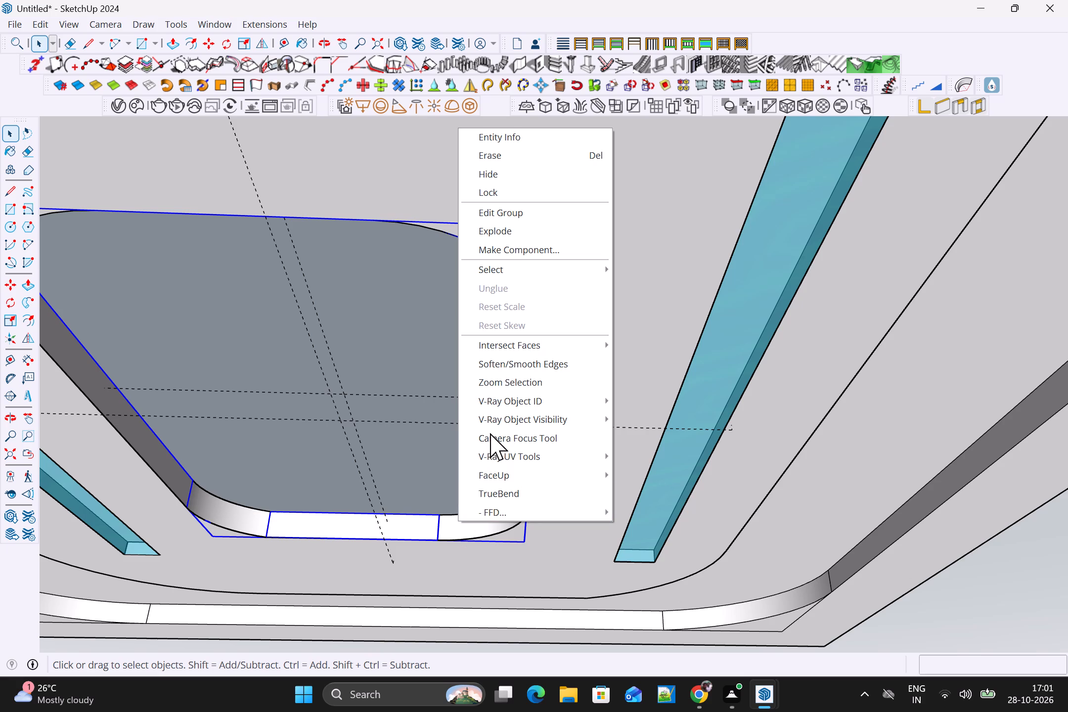
{"action": "left_click", "coordinate": [516, 236]}
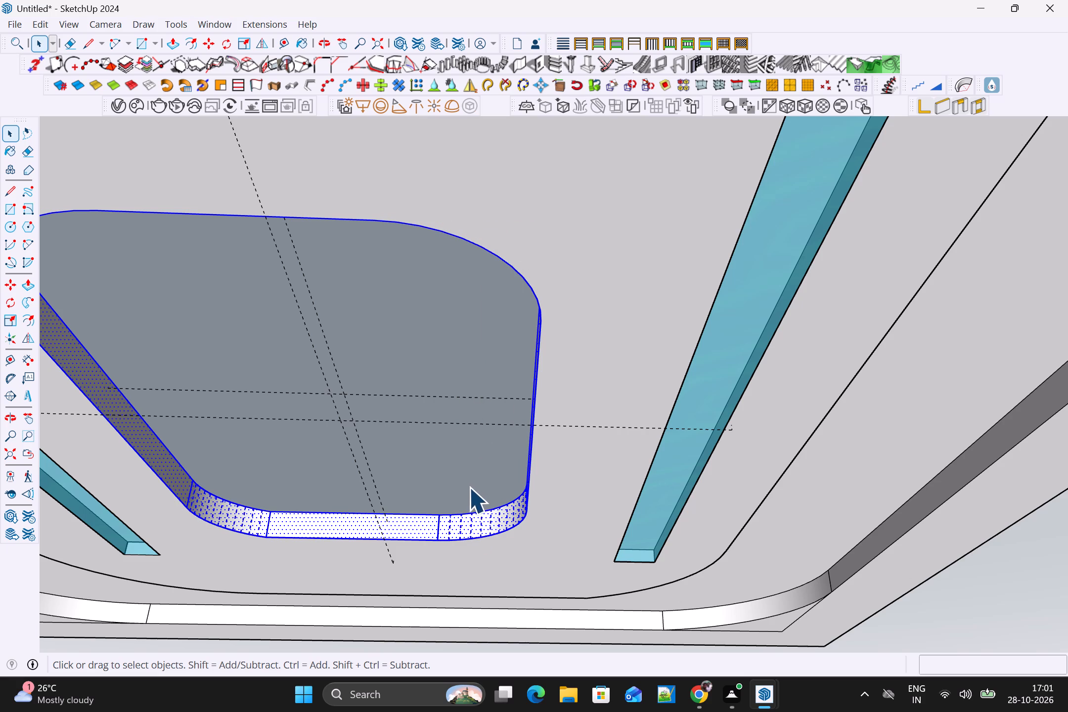
{"action": "right_click", "coordinate": [486, 524]}
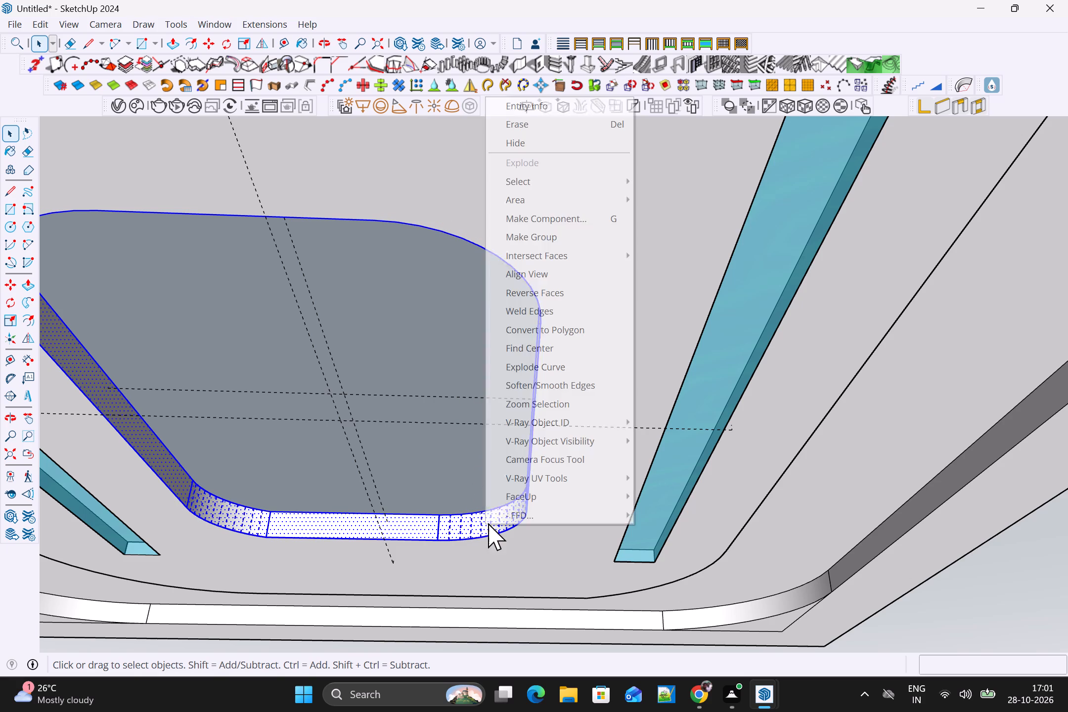
{"action": "left_click", "coordinate": [526, 232]}
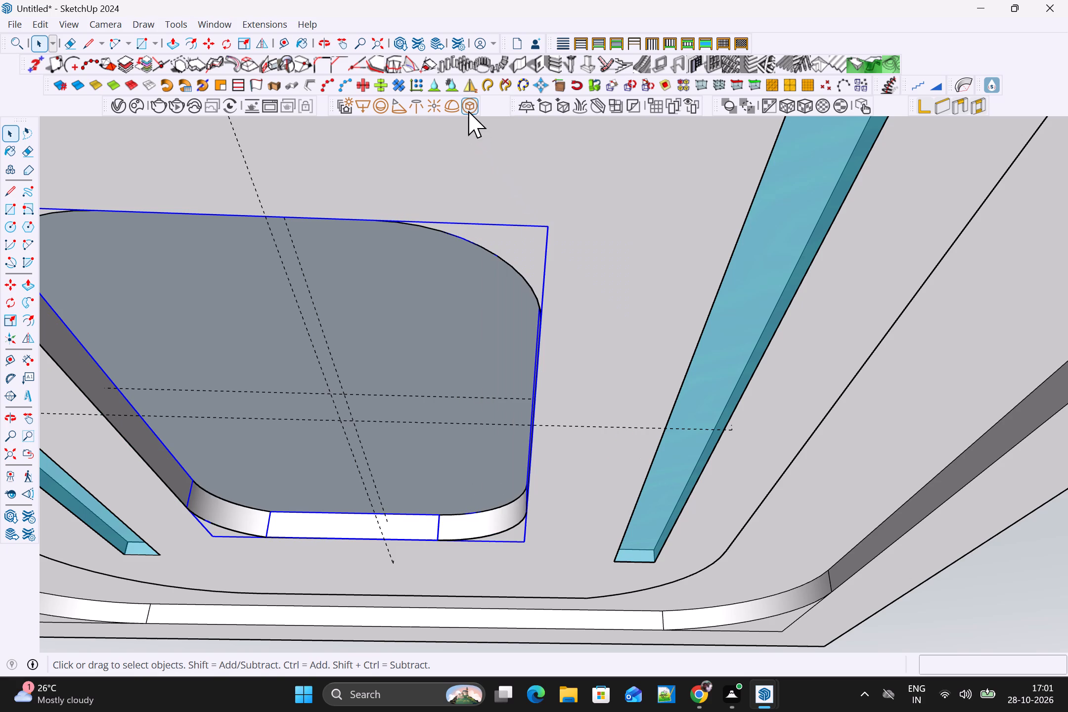
Convert the grouped side walls of the central recess into a V-Ray mesh light.
{"action": "left_click", "coordinate": [468, 101]}
{"action": "scroll", "coordinate": [513, 283], "scroll_direction": "down", "scroll_amount": 9}
{"action": "middle_click_drag", "start_coordinate": [612, 353], "coordinate": [596, 398]}
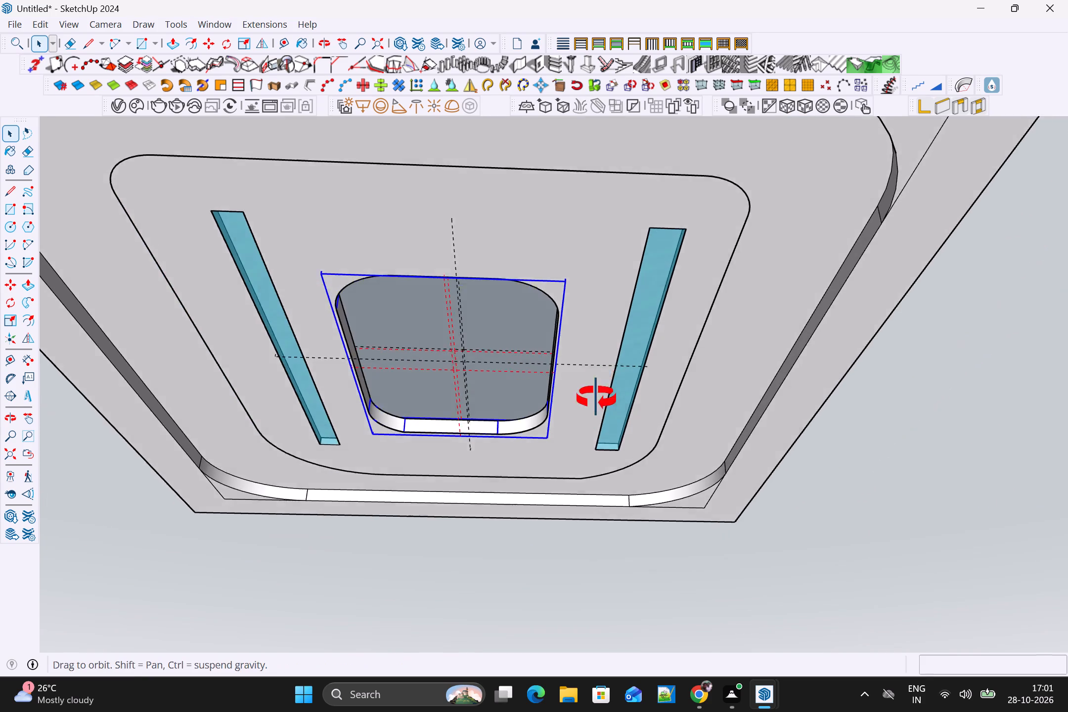
{"action": "middle_click_drag", "start_coordinate": [596, 398], "coordinate": [569, 438]}
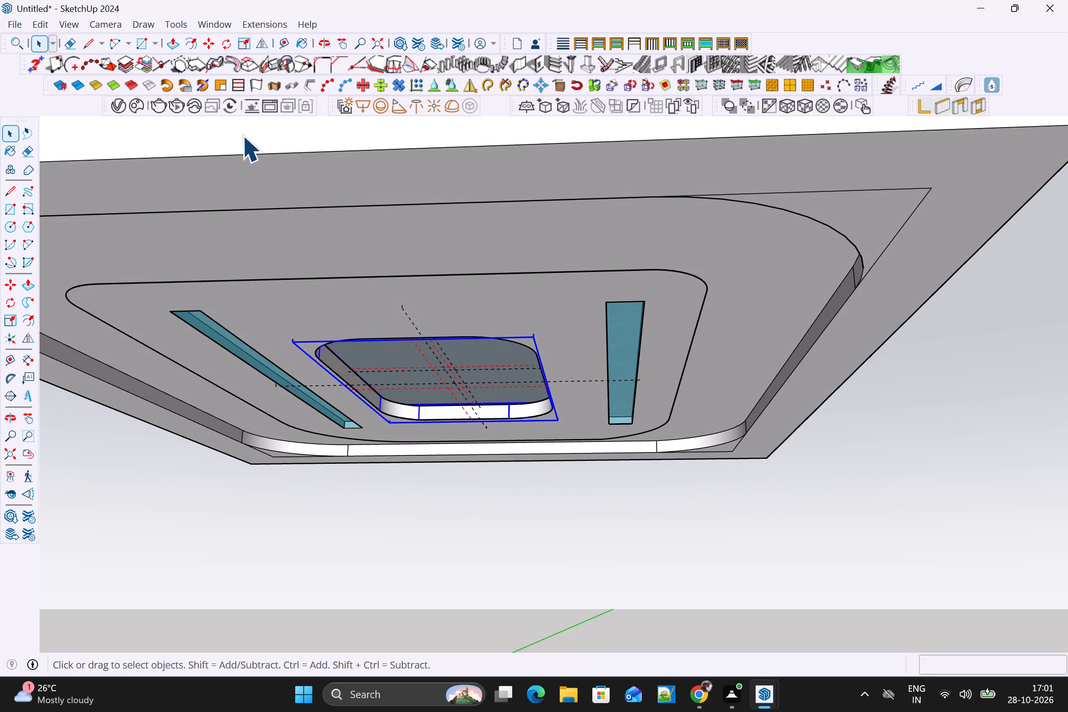
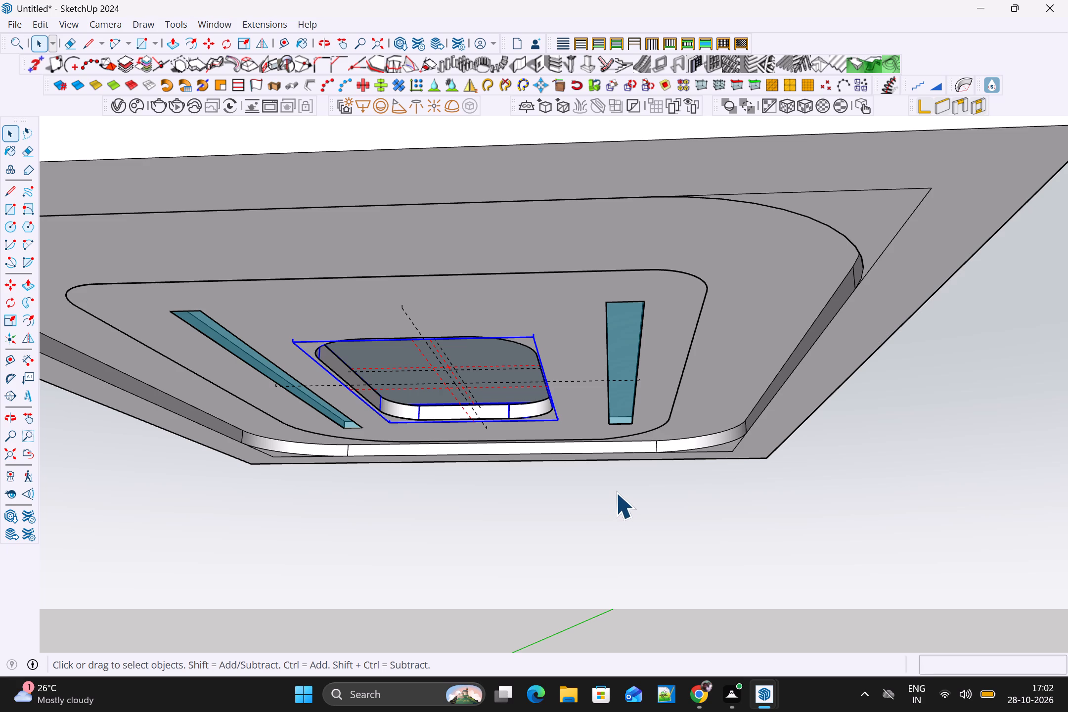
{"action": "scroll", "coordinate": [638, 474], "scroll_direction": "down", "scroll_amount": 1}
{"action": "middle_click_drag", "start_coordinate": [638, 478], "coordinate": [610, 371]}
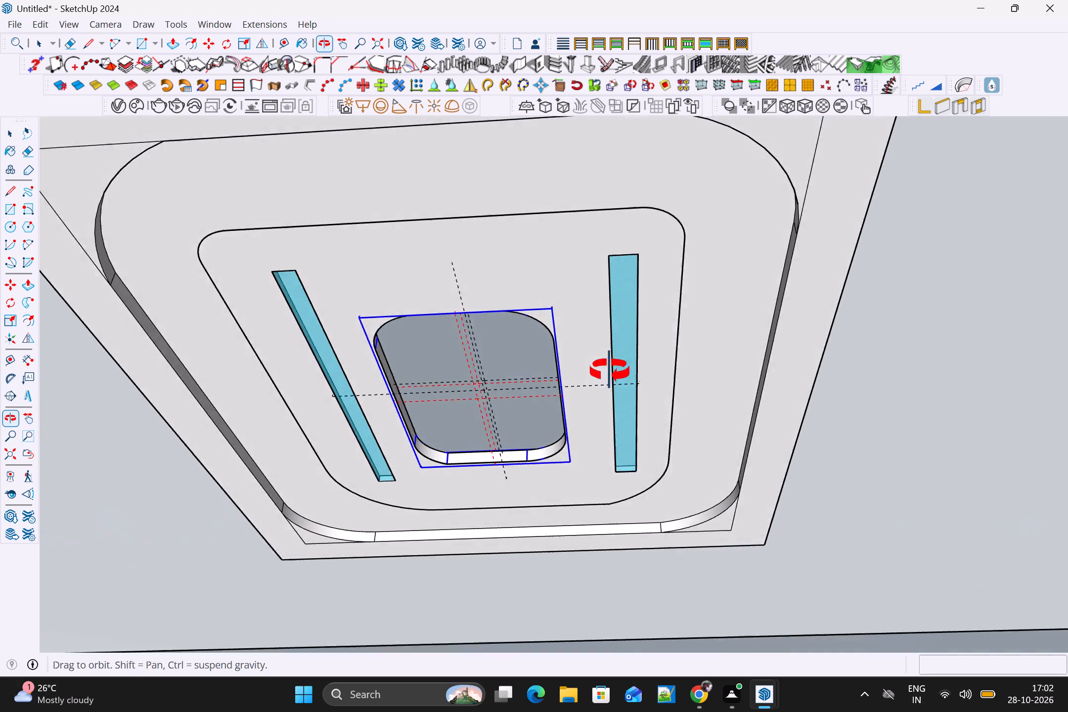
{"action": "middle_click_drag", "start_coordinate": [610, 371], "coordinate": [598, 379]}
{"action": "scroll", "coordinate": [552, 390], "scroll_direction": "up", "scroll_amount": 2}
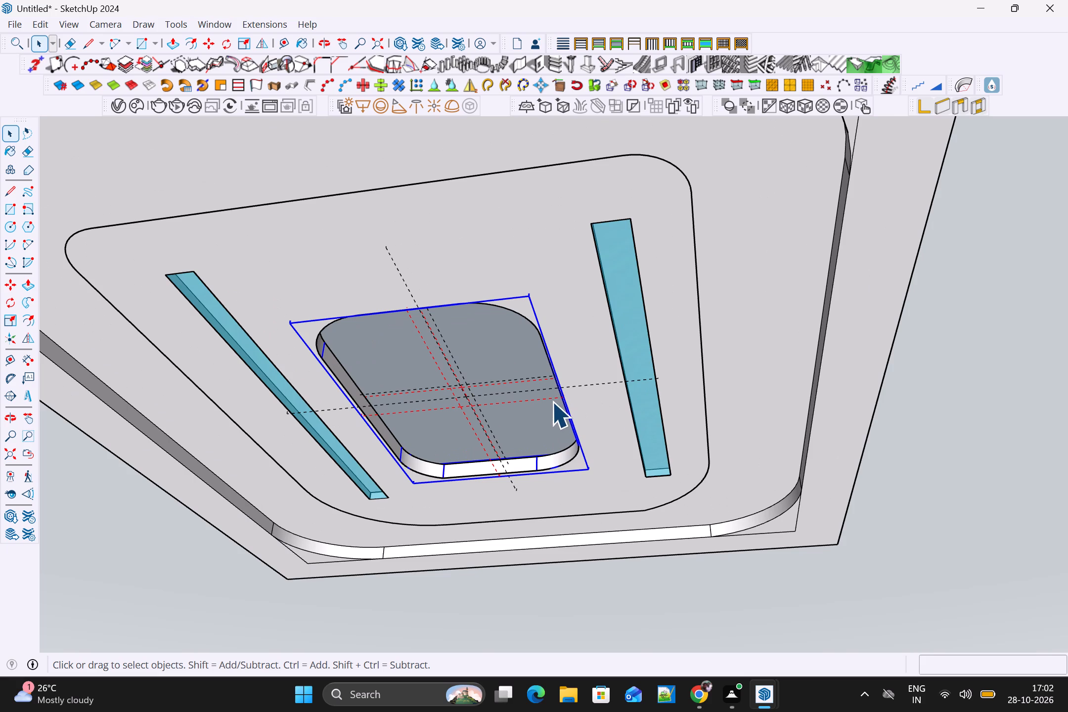
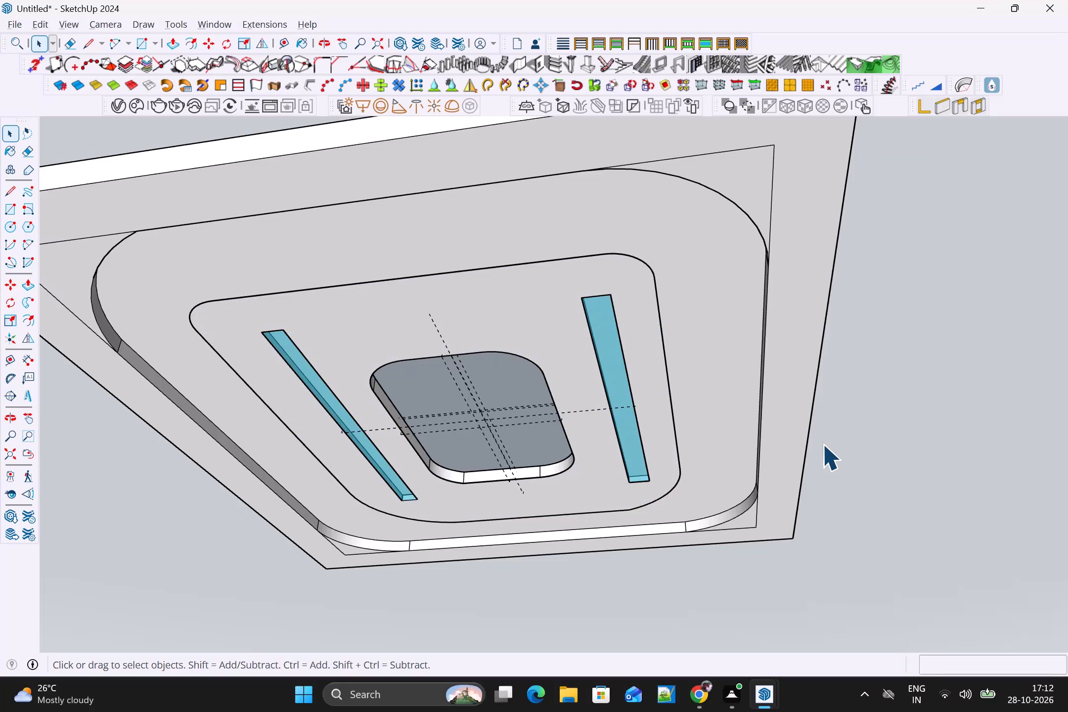
Group all the straight and curved side faces around the large outer rounded recess of the ceiling panel.
{"action": "scroll", "coordinate": [820, 445], "scroll_direction": "down", "scroll_amount": 2}
{"action": "middle_click_drag", "start_coordinate": [831, 421], "coordinate": [953, 390], "text": "shift"}
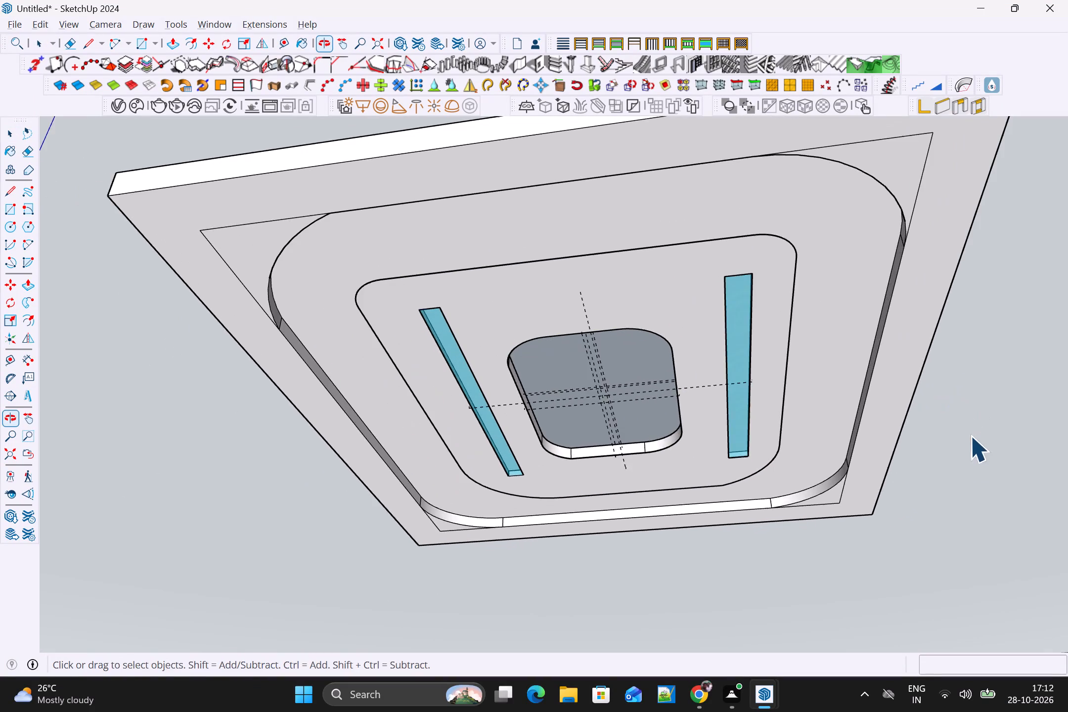
{"action": "scroll", "coordinate": [970, 456], "scroll_direction": "down", "scroll_amount": 1}
{"action": "middle_click_drag", "start_coordinate": [970, 468], "coordinate": [946, 459]}
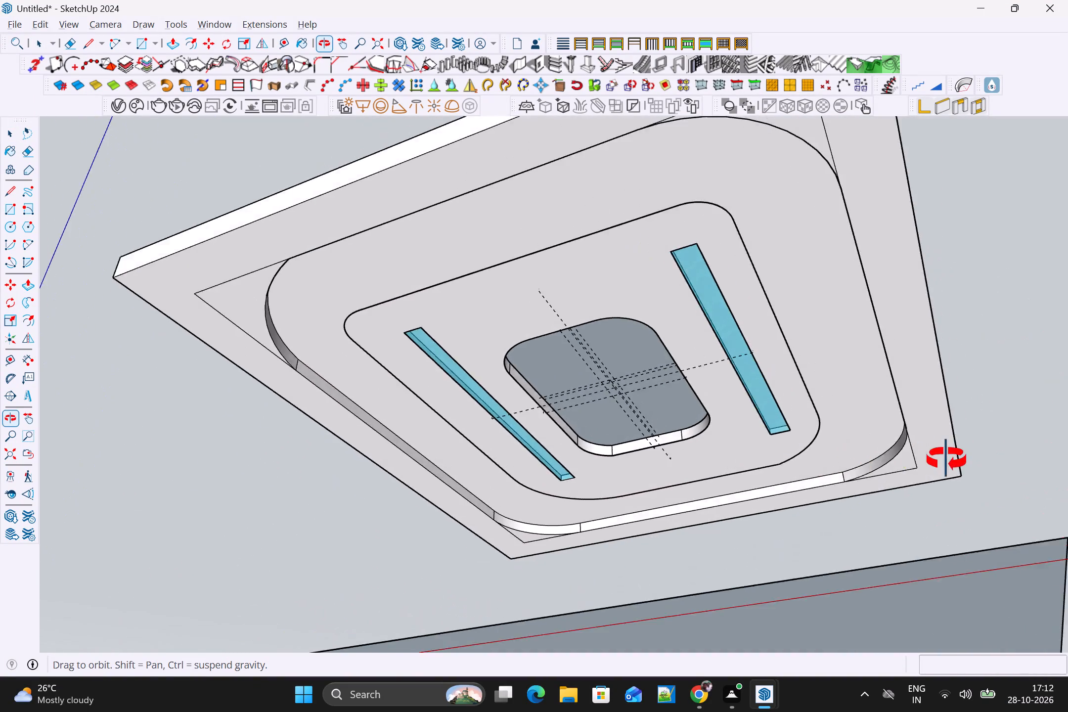
{"action": "middle_click_drag", "start_coordinate": [946, 459], "coordinate": [993, 502]}
{"action": "scroll", "coordinate": [875, 497], "scroll_direction": "up", "scroll_amount": 1}
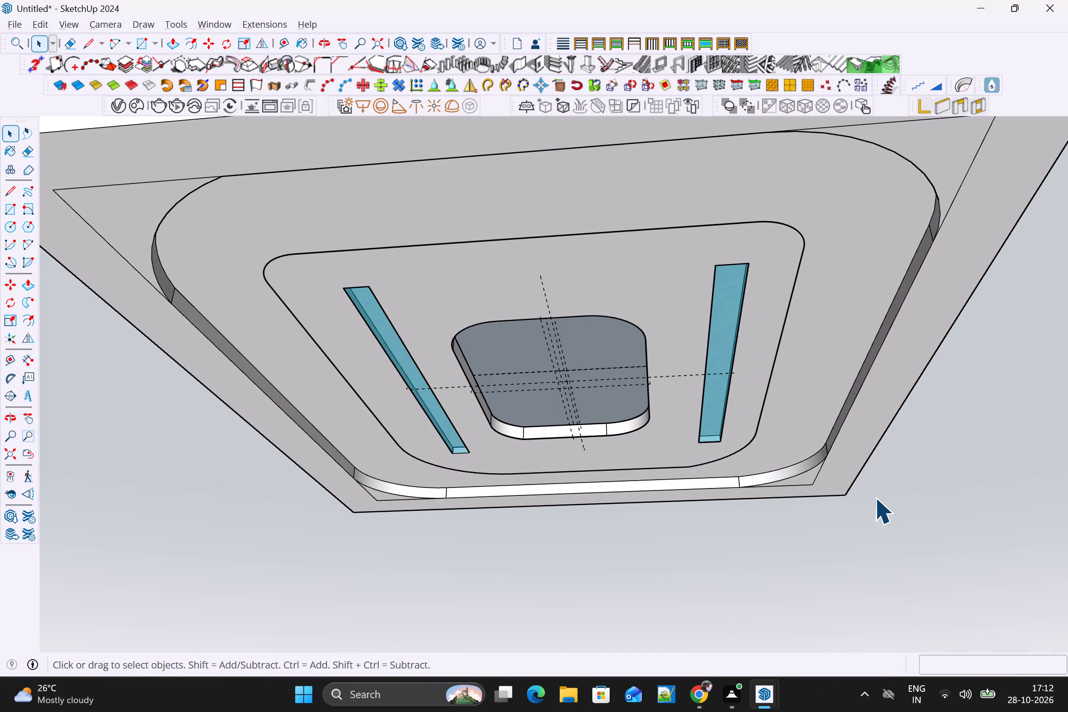
{"action": "left_click", "coordinate": [912, 269]}
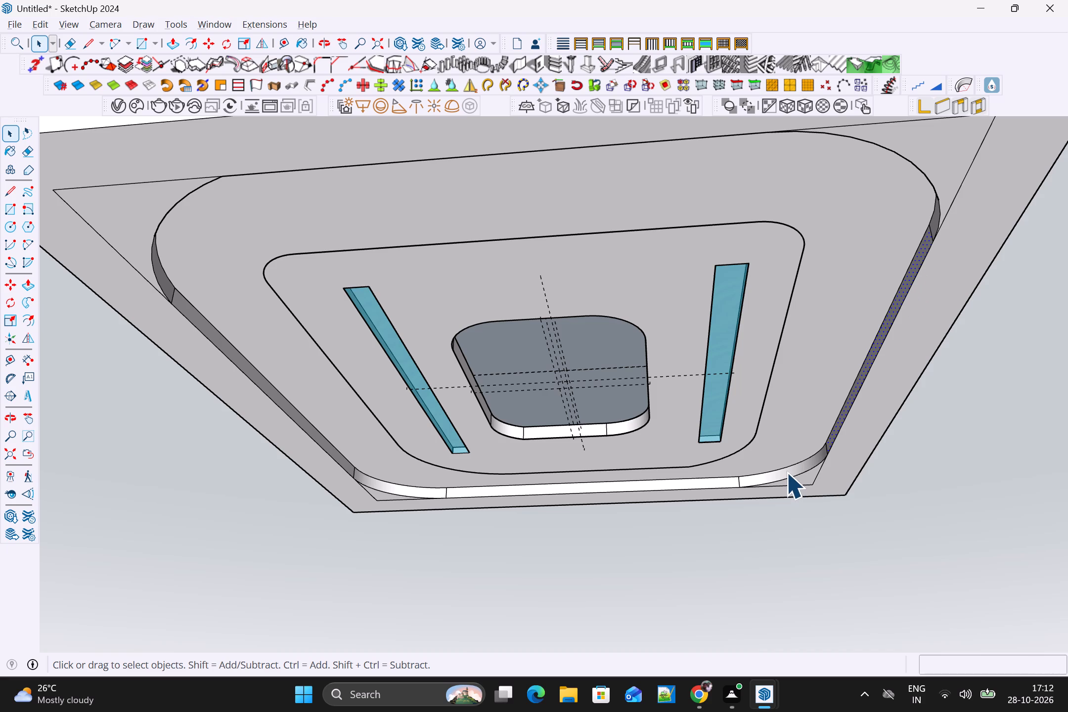
{"action": "left_click", "coordinate": [786, 471], "text": "shift"}
{"action": "left_click", "coordinate": [725, 483], "text": "shift"}
{"action": "left_click", "coordinate": [409, 490], "text": "shift"}
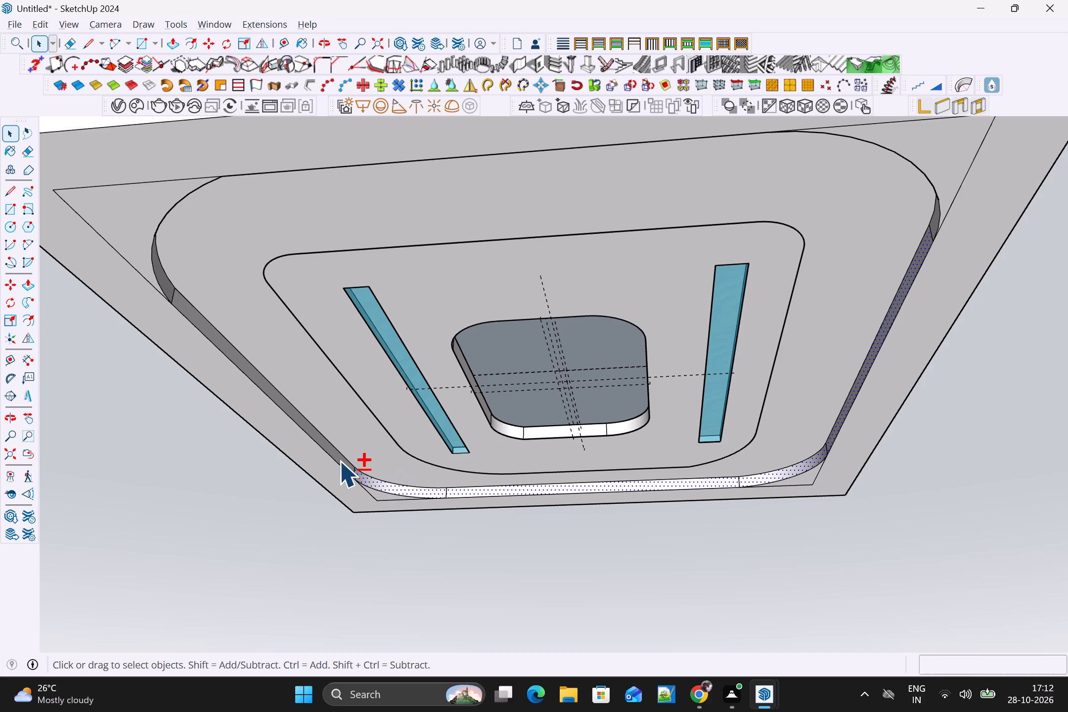
{"action": "left_click", "coordinate": [339, 461], "text": "shift"}
{"action": "left_click", "coordinate": [341, 459], "text": "shift"}
{"action": "left_click", "coordinate": [335, 459], "text": "shift"}
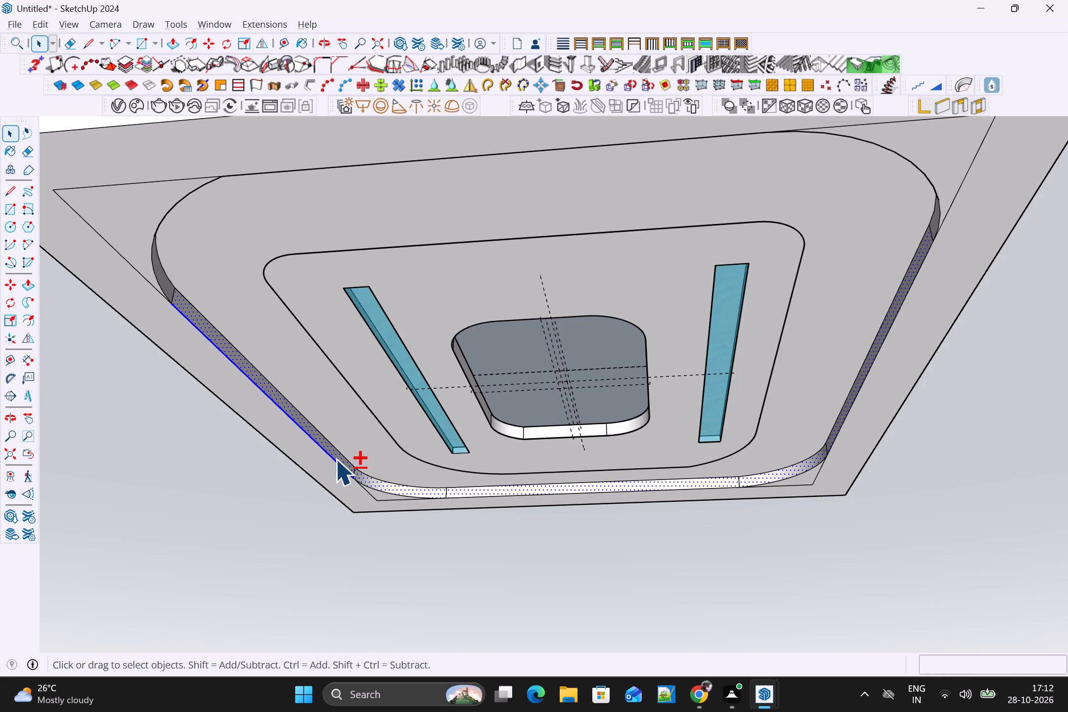
{"action": "left_click", "coordinate": [166, 284], "text": "shift"}
{"action": "middle_click_drag", "start_coordinate": [374, 304], "coordinate": [387, 314]}
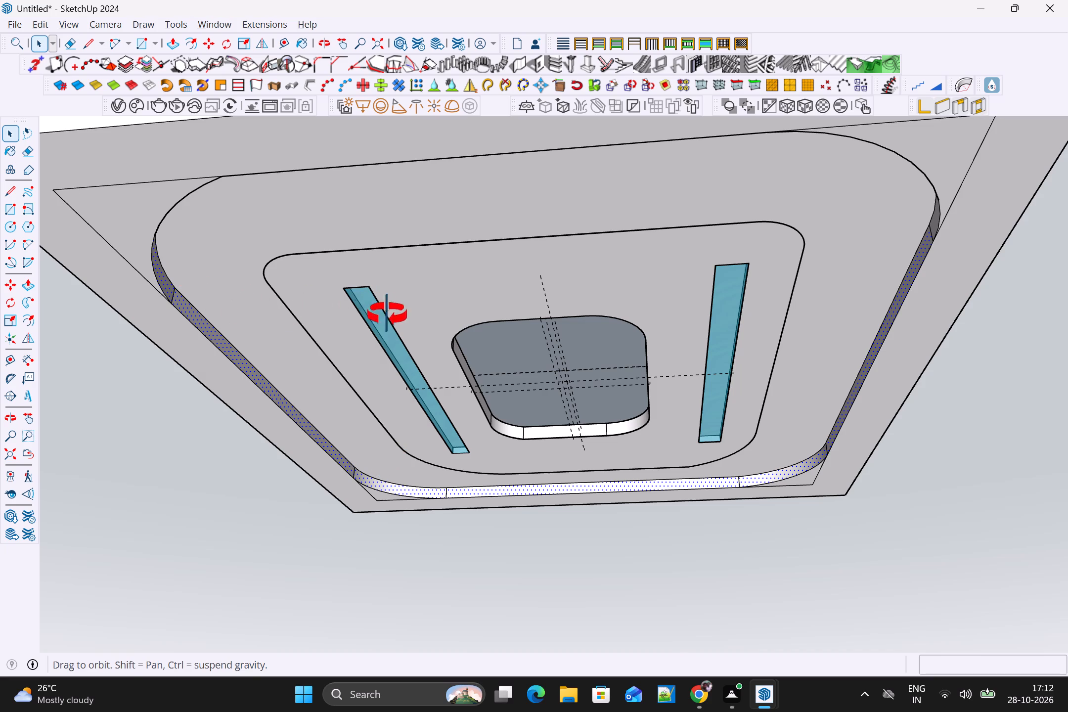
{"action": "middle_click_drag", "start_coordinate": [387, 314], "coordinate": [1067, 343]}
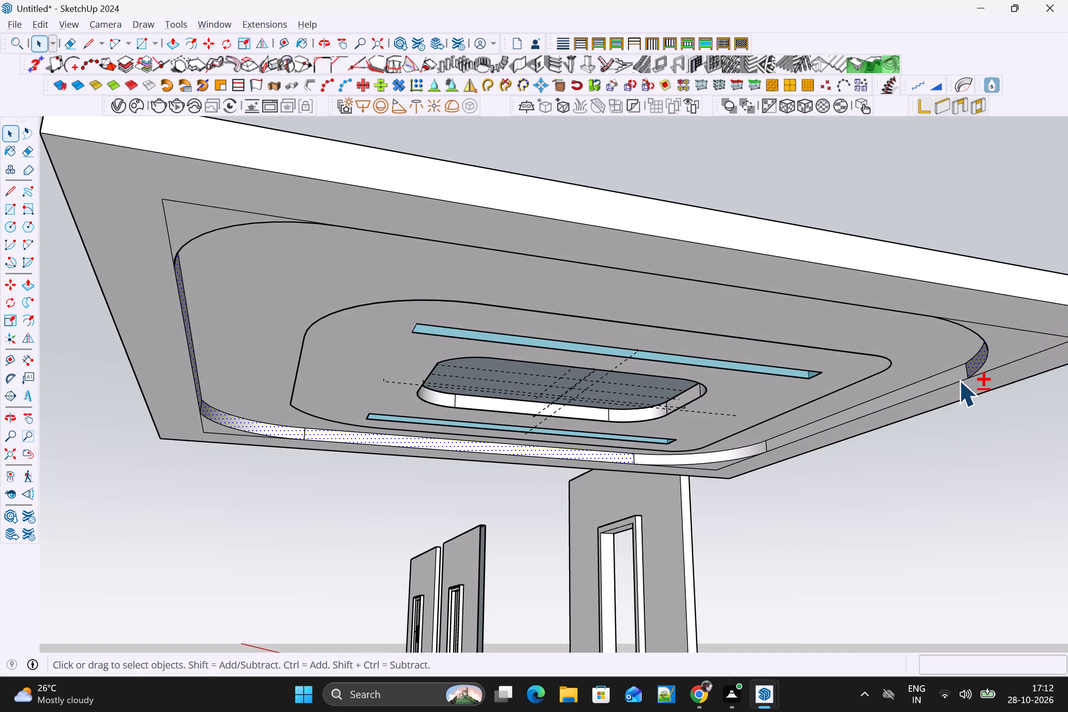
{"action": "left_click", "coordinate": [898, 396], "text": "shift"}
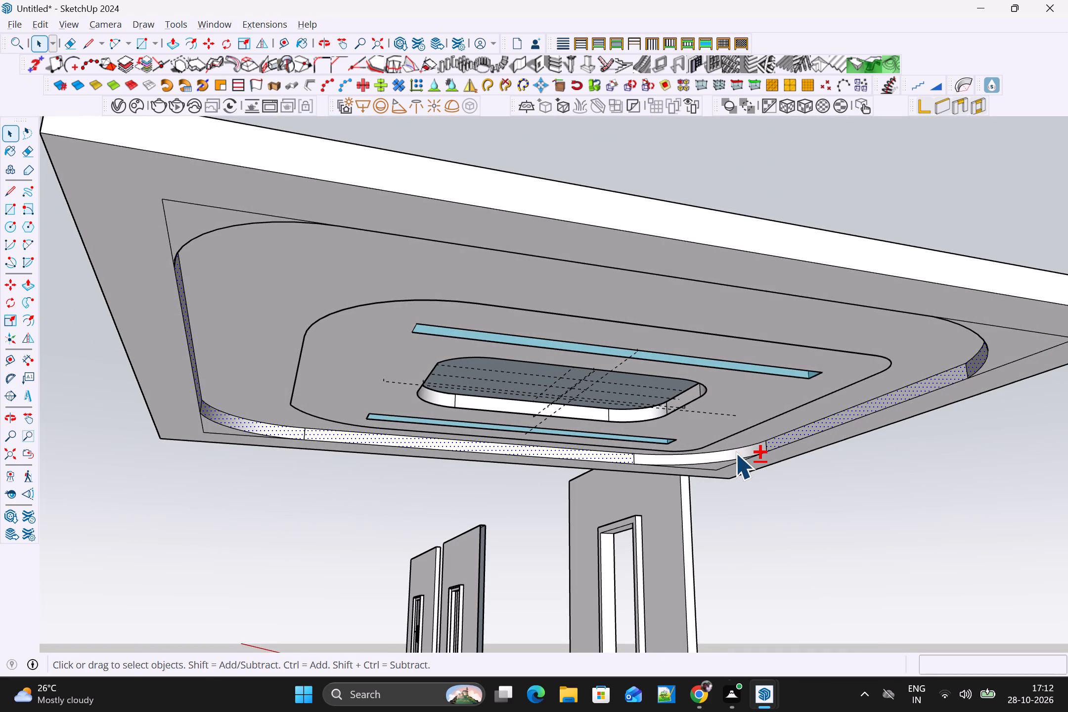
{"action": "left_click", "coordinate": [735, 453], "text": "shift"}
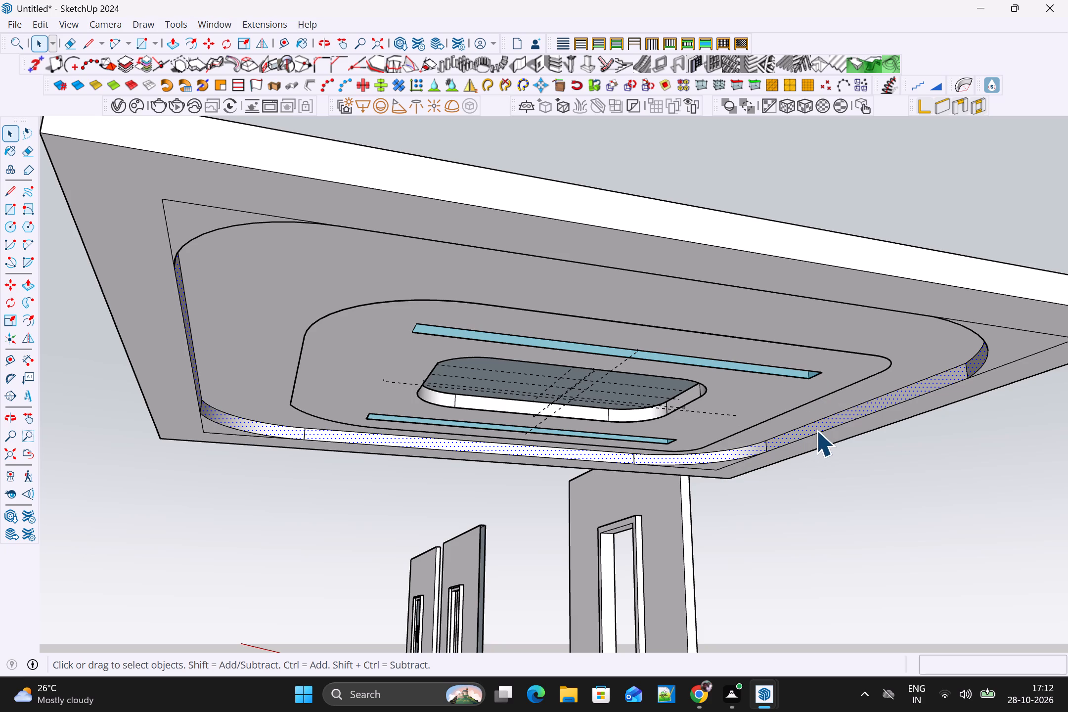
{"action": "right_click", "coordinate": [816, 430]}
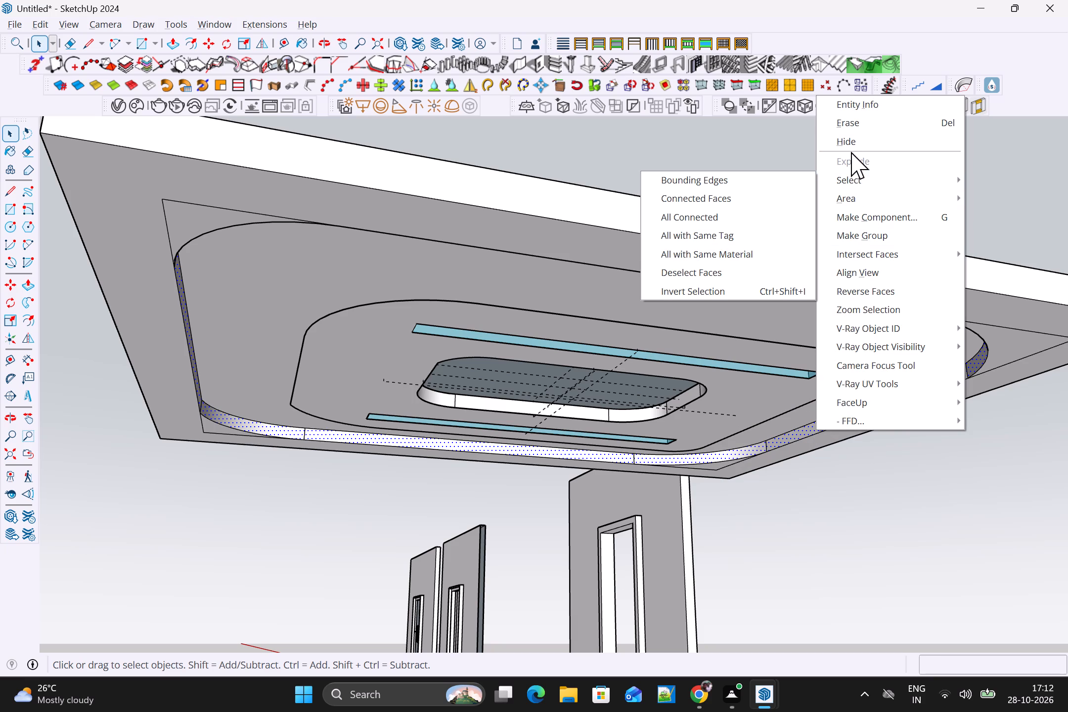
{"action": "left_click", "coordinate": [860, 236]}
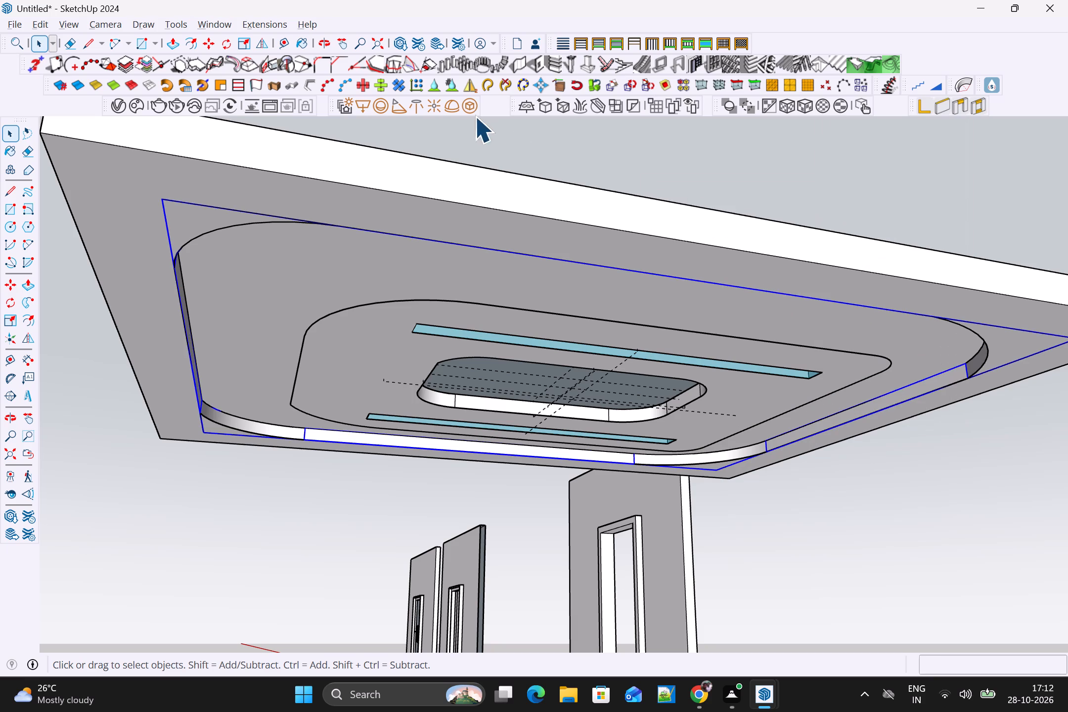
Convert the grouped side faces of the outer recess into a V-Ray mesh light.
{"action": "left_click", "coordinate": [469, 106]}
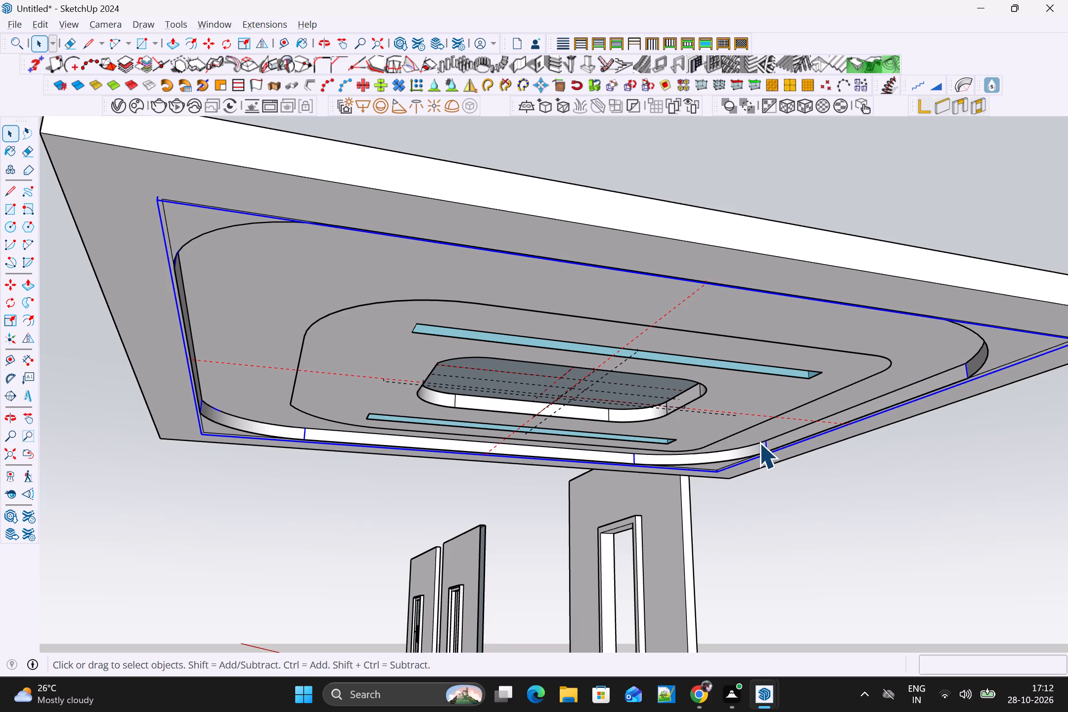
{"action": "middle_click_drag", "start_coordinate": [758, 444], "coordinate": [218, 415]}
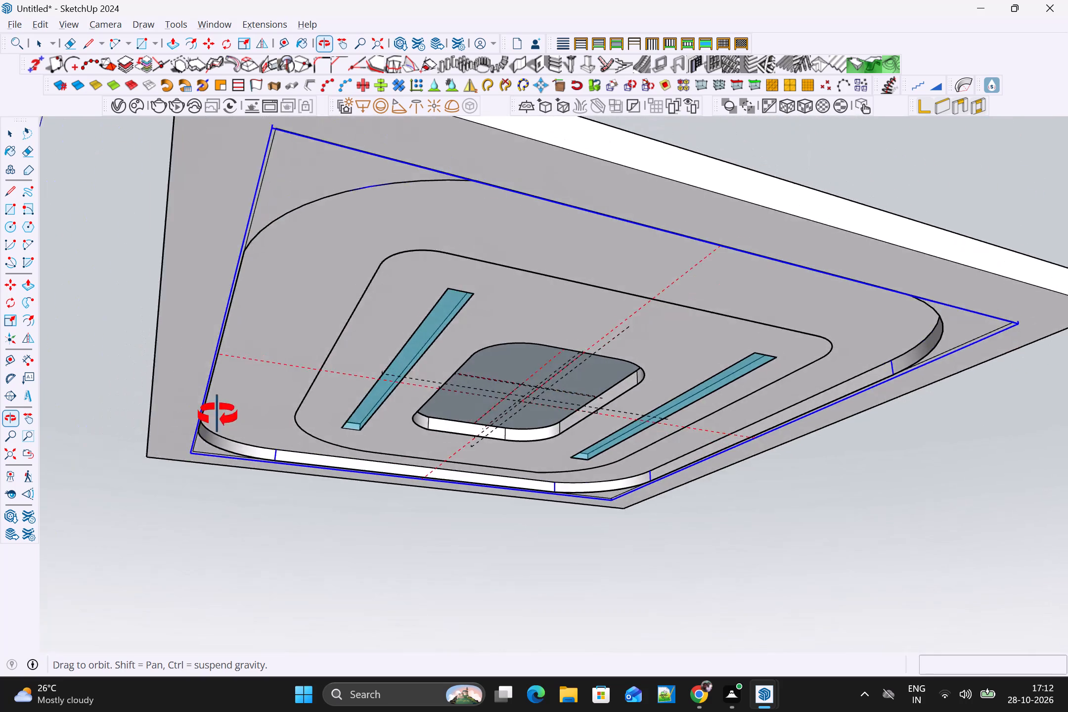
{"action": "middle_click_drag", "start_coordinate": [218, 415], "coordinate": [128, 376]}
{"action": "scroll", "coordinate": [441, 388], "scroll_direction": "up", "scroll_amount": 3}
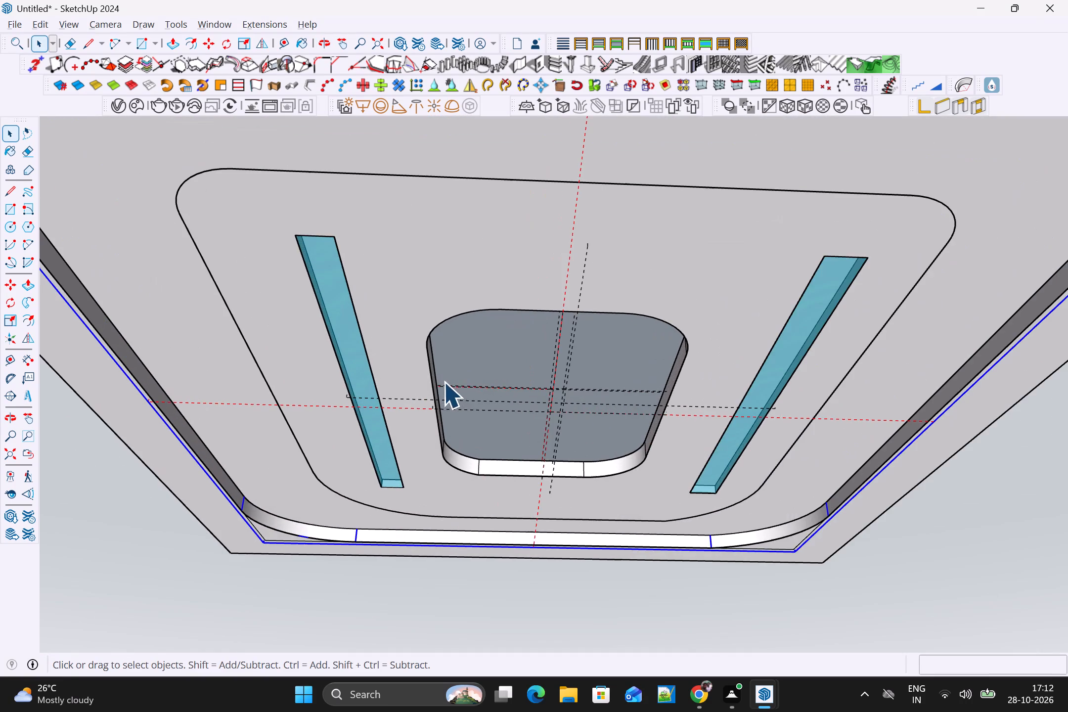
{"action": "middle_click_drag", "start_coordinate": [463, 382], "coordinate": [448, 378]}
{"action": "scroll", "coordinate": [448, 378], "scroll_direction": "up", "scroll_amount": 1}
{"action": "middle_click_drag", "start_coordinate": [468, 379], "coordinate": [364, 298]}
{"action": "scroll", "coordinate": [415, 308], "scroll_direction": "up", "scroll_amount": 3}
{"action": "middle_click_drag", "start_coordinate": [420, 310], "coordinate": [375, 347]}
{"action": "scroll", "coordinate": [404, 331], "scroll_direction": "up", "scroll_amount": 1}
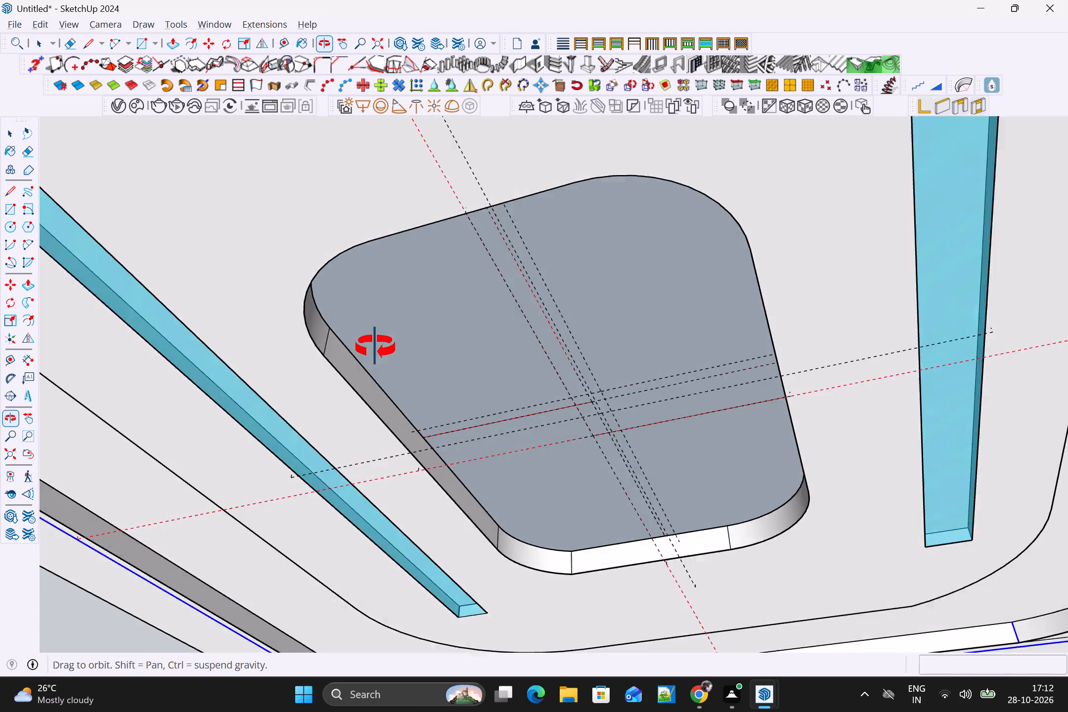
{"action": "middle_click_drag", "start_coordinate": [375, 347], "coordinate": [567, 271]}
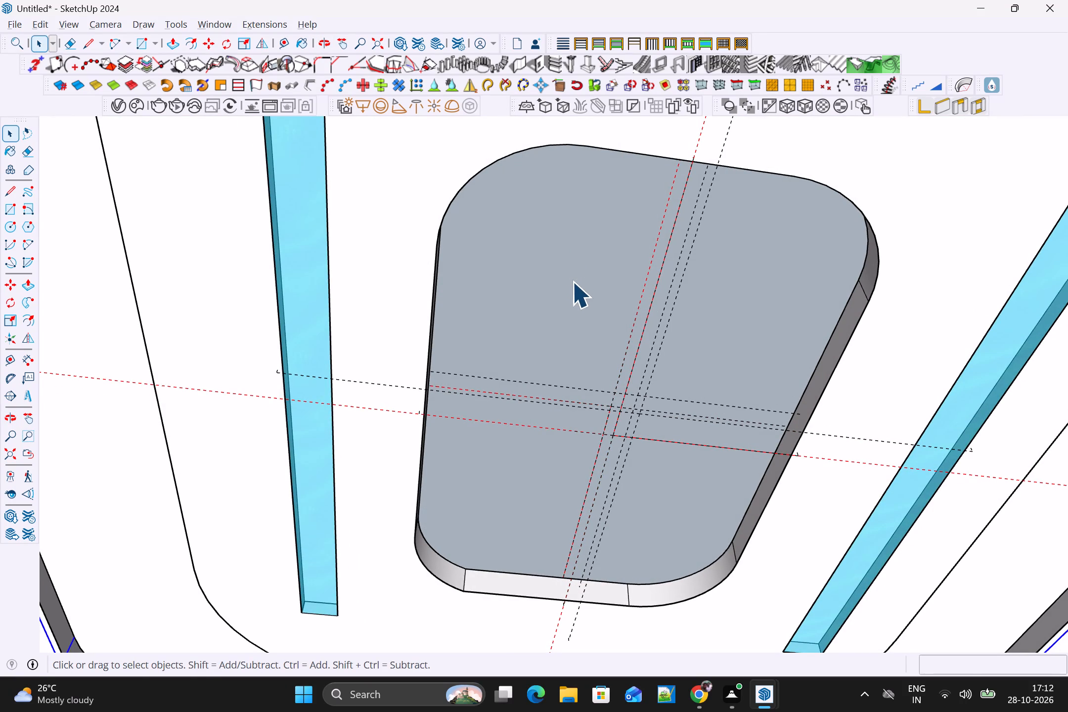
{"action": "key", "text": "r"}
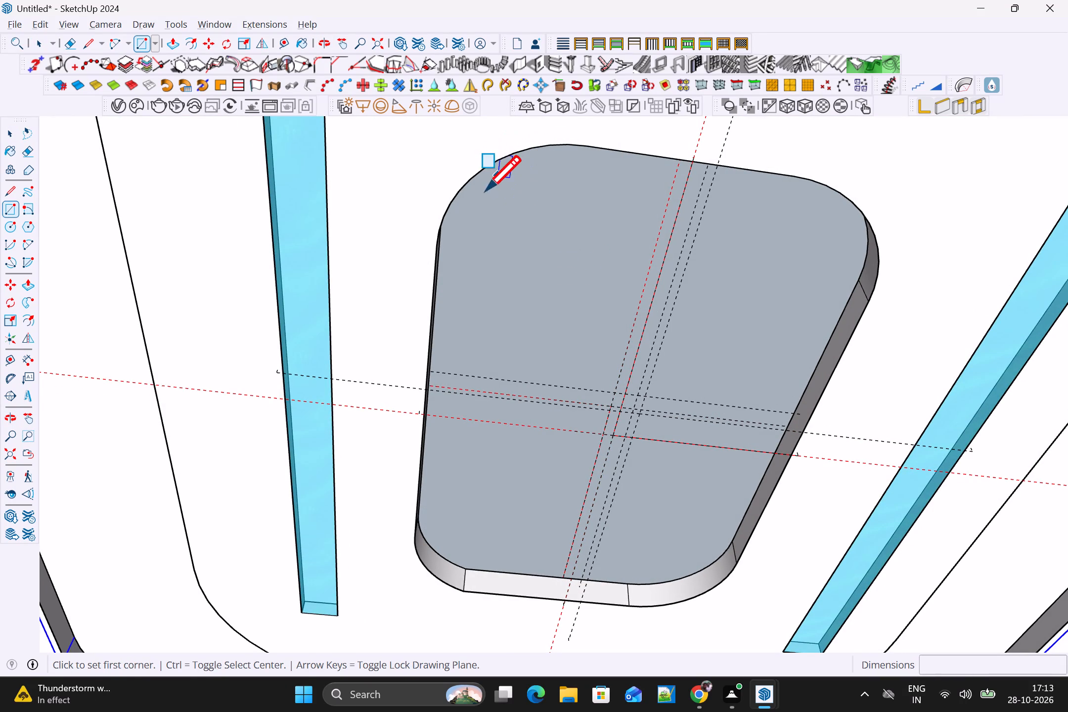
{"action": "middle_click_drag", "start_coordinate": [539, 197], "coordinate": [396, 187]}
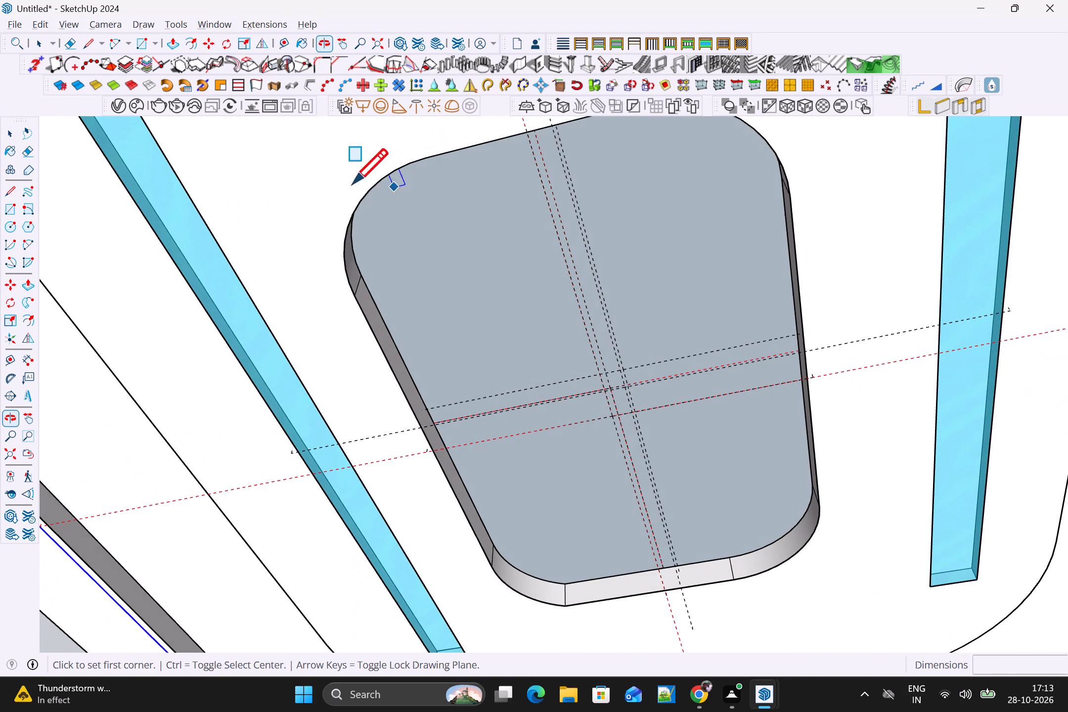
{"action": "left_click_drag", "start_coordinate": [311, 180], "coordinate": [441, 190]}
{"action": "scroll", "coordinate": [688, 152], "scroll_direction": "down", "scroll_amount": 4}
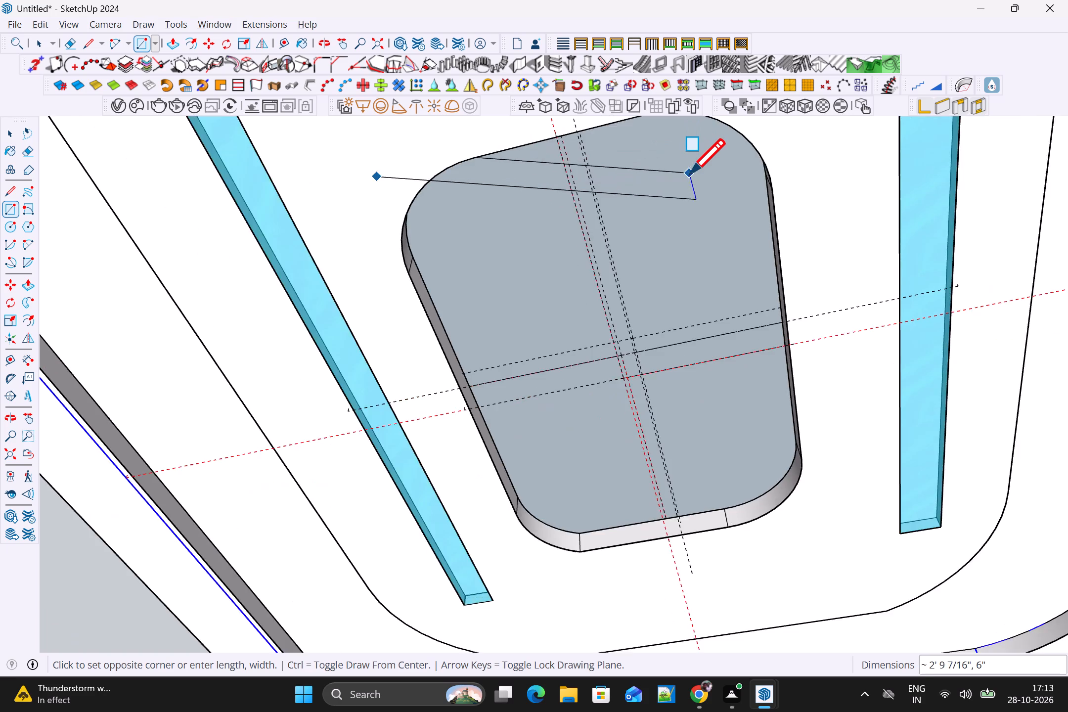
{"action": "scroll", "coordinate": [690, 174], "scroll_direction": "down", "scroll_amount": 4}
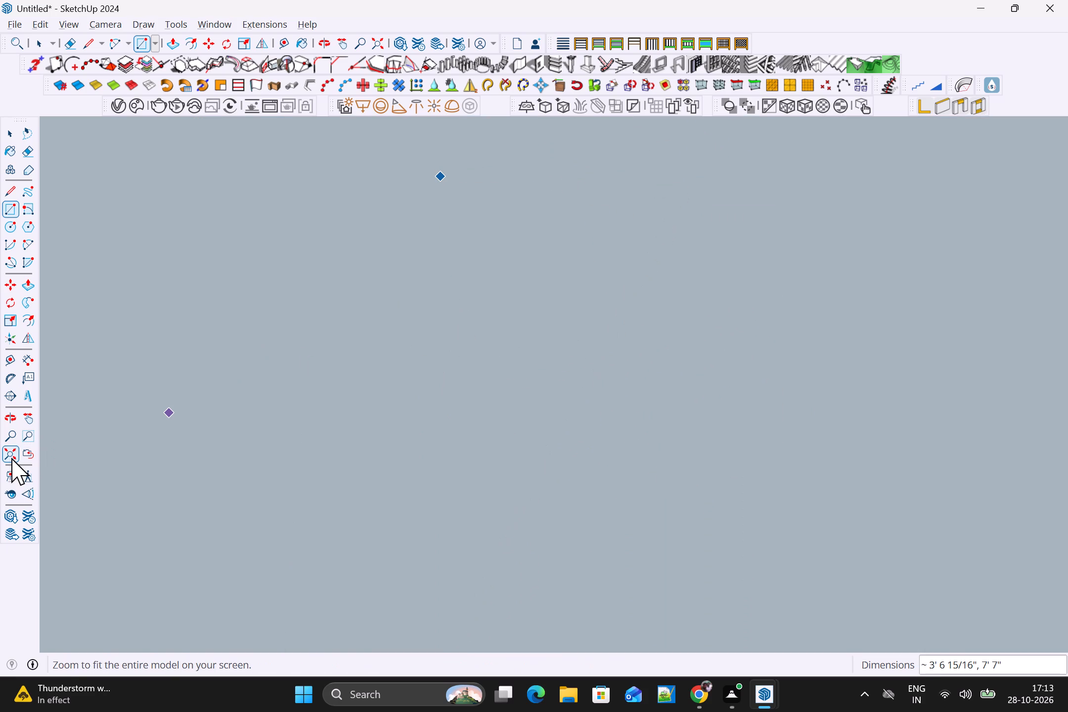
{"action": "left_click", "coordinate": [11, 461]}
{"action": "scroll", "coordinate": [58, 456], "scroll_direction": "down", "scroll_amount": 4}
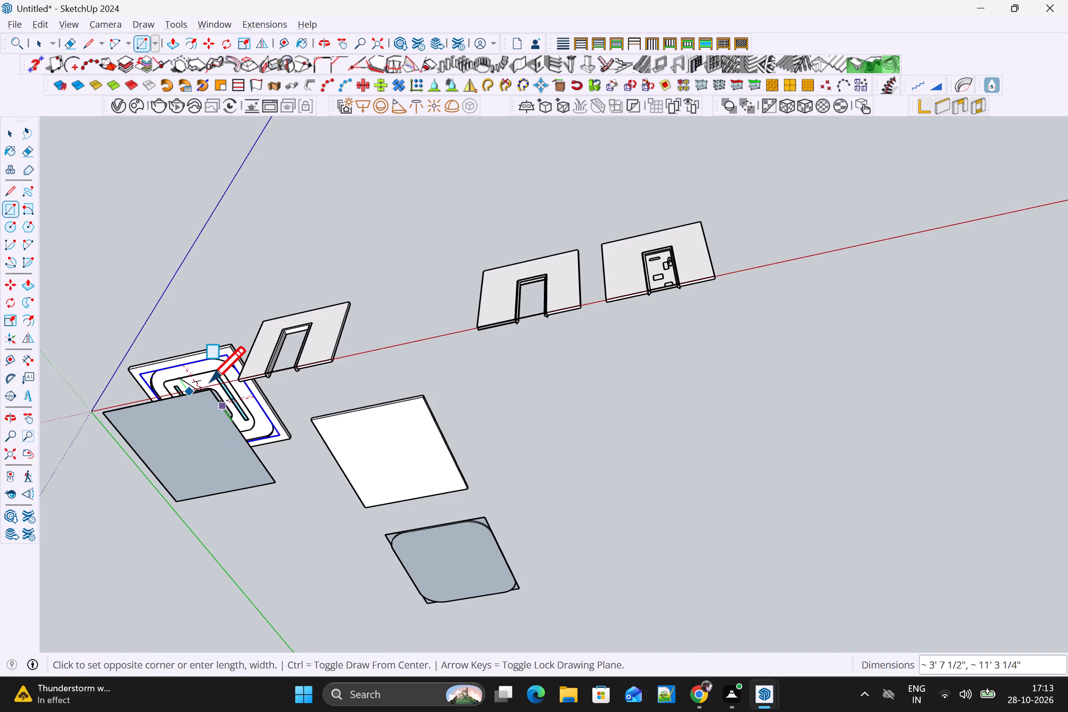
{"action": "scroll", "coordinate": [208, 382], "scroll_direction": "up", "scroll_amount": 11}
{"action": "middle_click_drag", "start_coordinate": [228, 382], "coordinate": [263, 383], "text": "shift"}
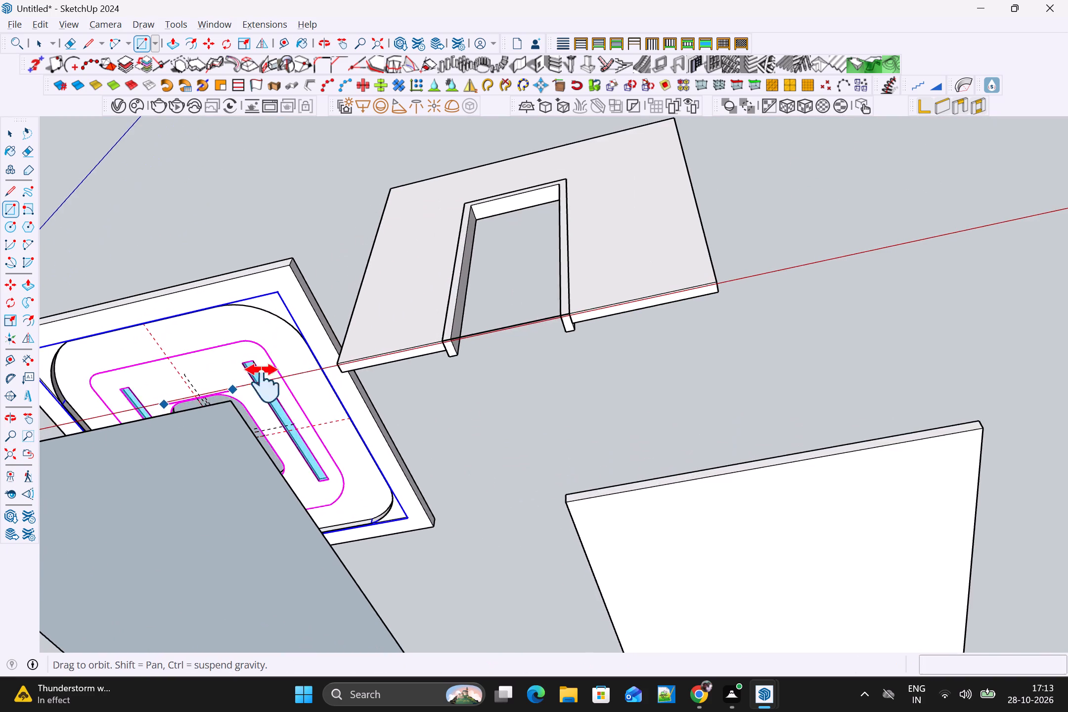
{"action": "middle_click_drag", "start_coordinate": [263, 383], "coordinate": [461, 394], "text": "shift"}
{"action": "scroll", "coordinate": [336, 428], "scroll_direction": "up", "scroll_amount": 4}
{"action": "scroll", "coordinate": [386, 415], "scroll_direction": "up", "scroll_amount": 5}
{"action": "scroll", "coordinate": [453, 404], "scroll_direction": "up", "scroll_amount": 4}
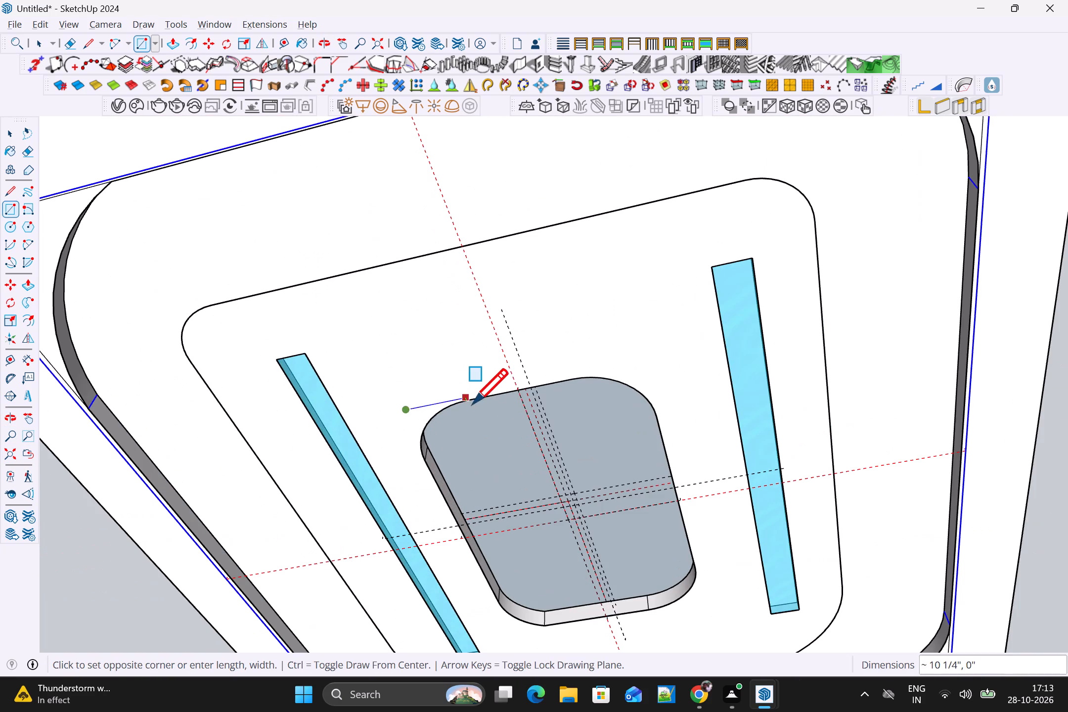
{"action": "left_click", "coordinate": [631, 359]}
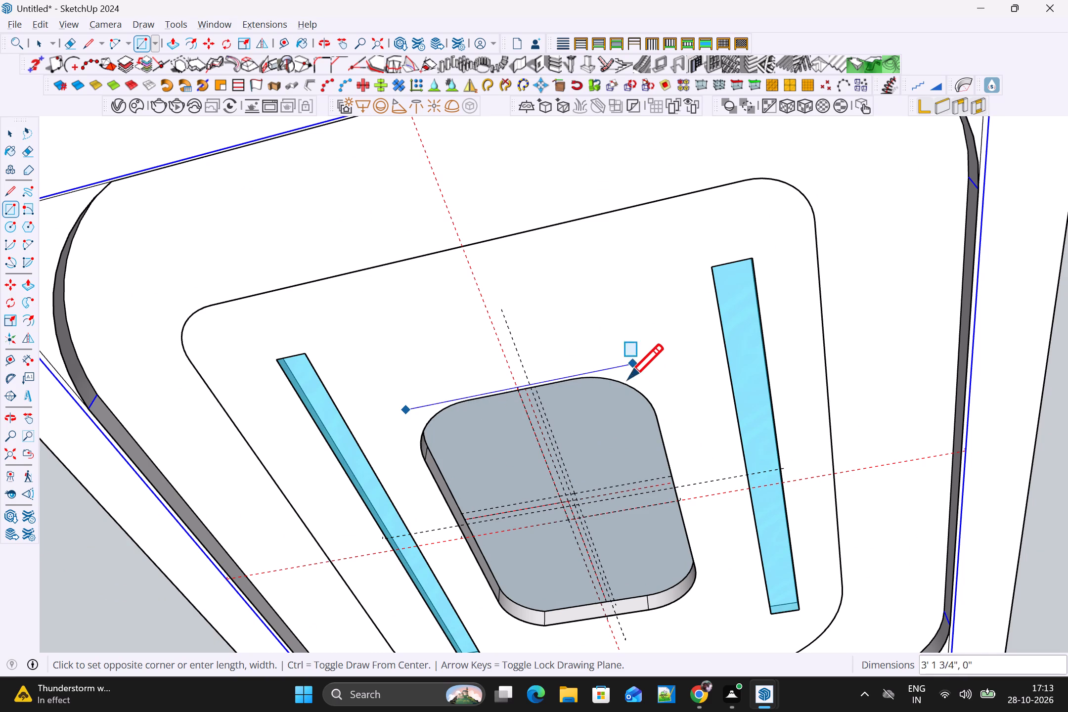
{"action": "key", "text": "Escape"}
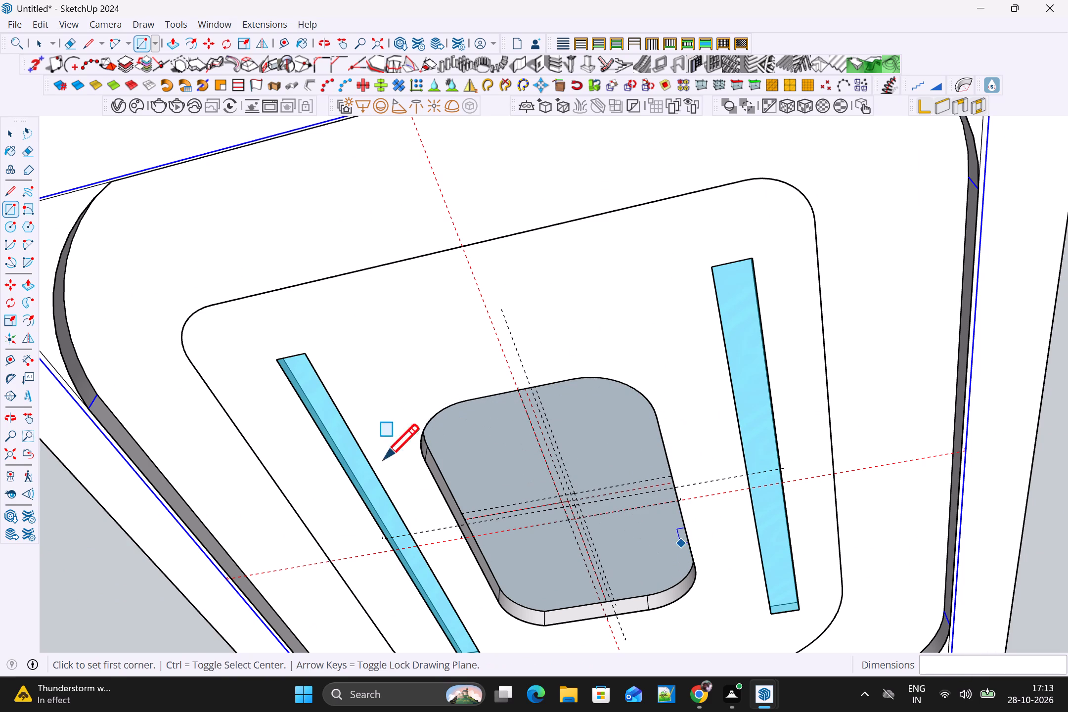
Draw a narrow rectangle about 3' 7" by 3 1/2" across the far rounded end of the central recess.
{"action": "left_click", "coordinate": [387, 427]}
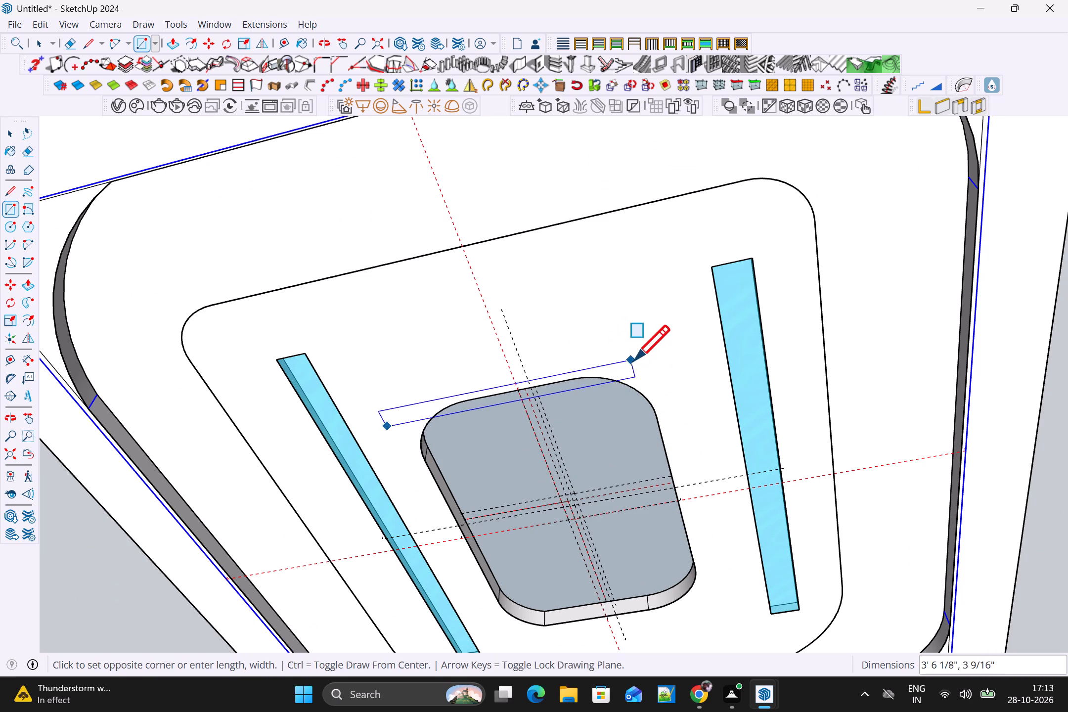
{"action": "left_click", "coordinate": [635, 360]}
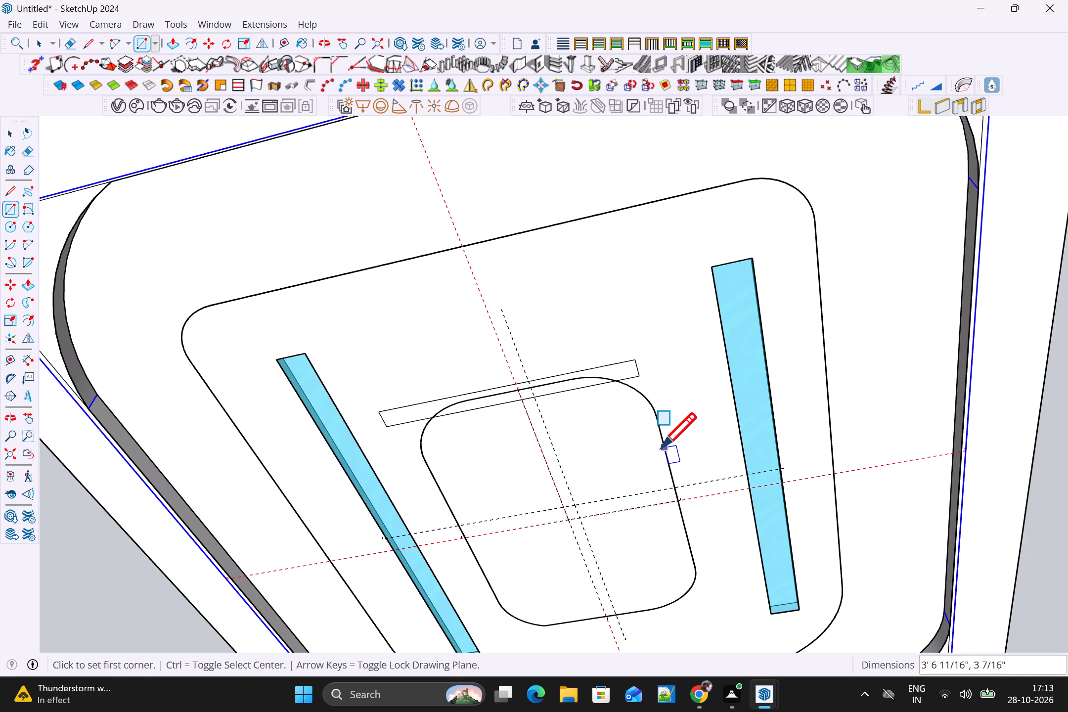
Select the narrow rectangle's long edge that lies outside the central recess.
{"action": "key", "text": "space"}
{"action": "left_click", "coordinate": [628, 376]}
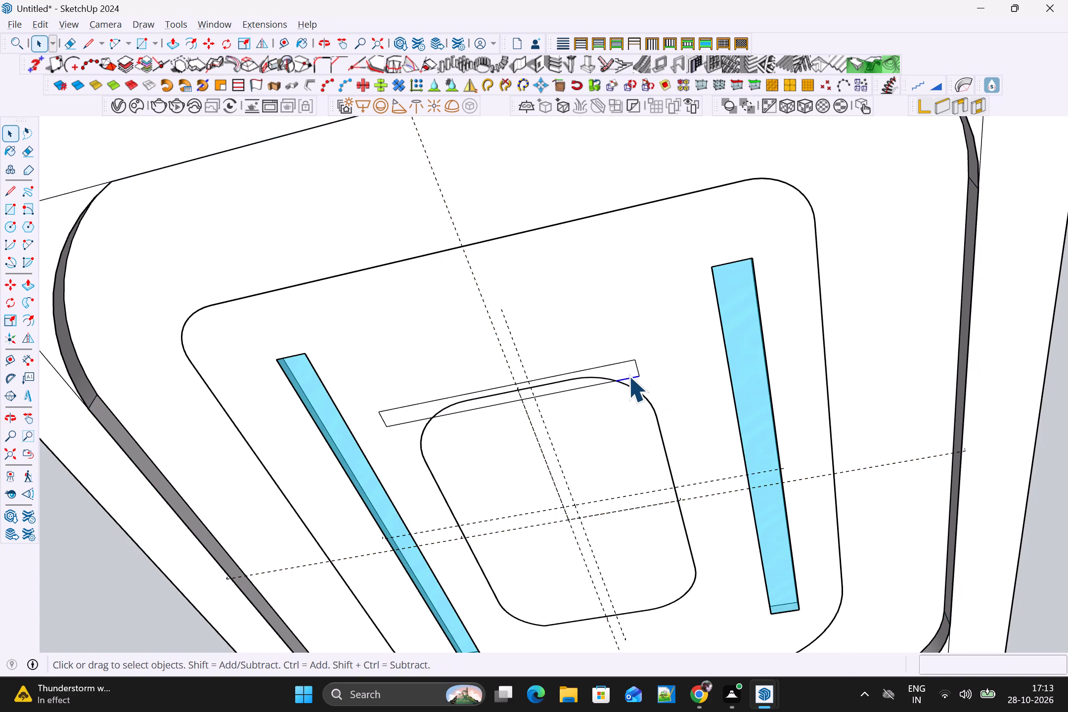
{"action": "left_click", "coordinate": [626, 361]}
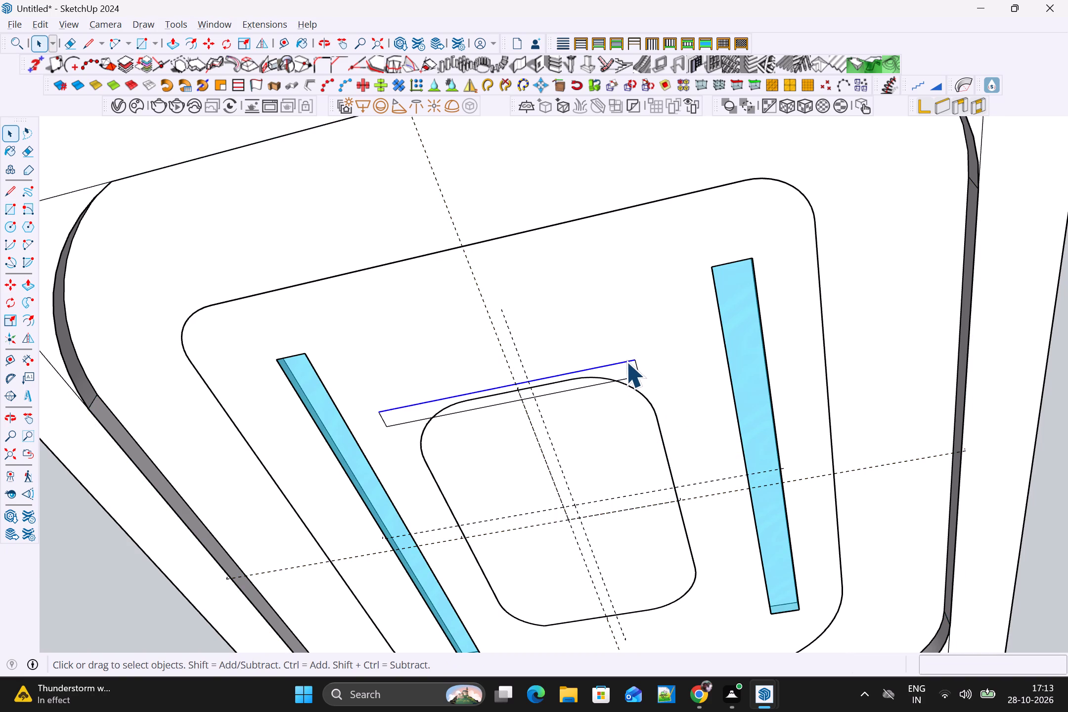
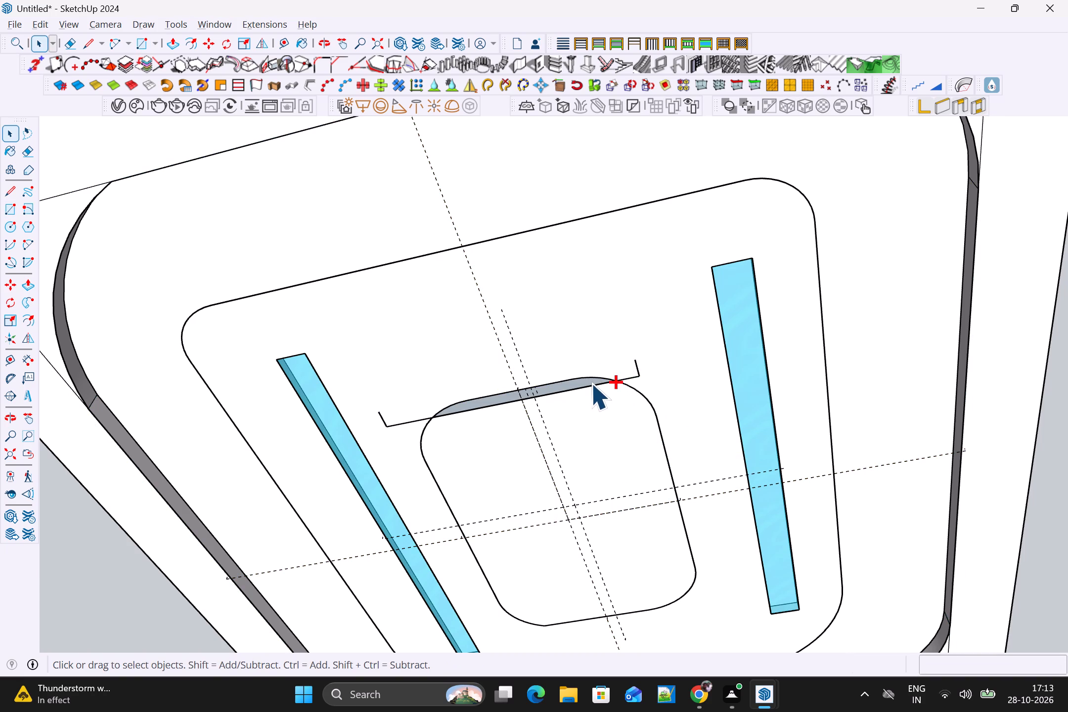
Undo the last deletion and erase all remaining edges of the narrow rectangle across the far end of the central recess.
{"action": "key", "text": "ctrl+z"}
{"action": "scroll", "coordinate": [388, 424], "scroll_direction": "up", "scroll_amount": 7}
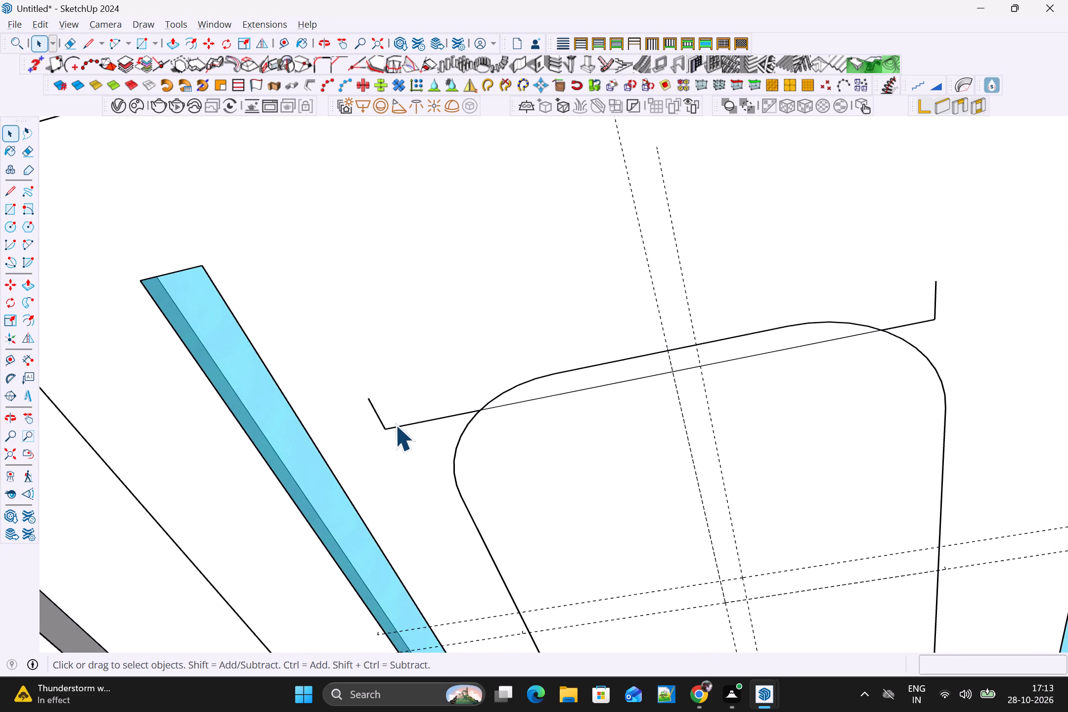
{"action": "left_click", "coordinate": [395, 425]}
{"action": "key", "text": "Delete"}
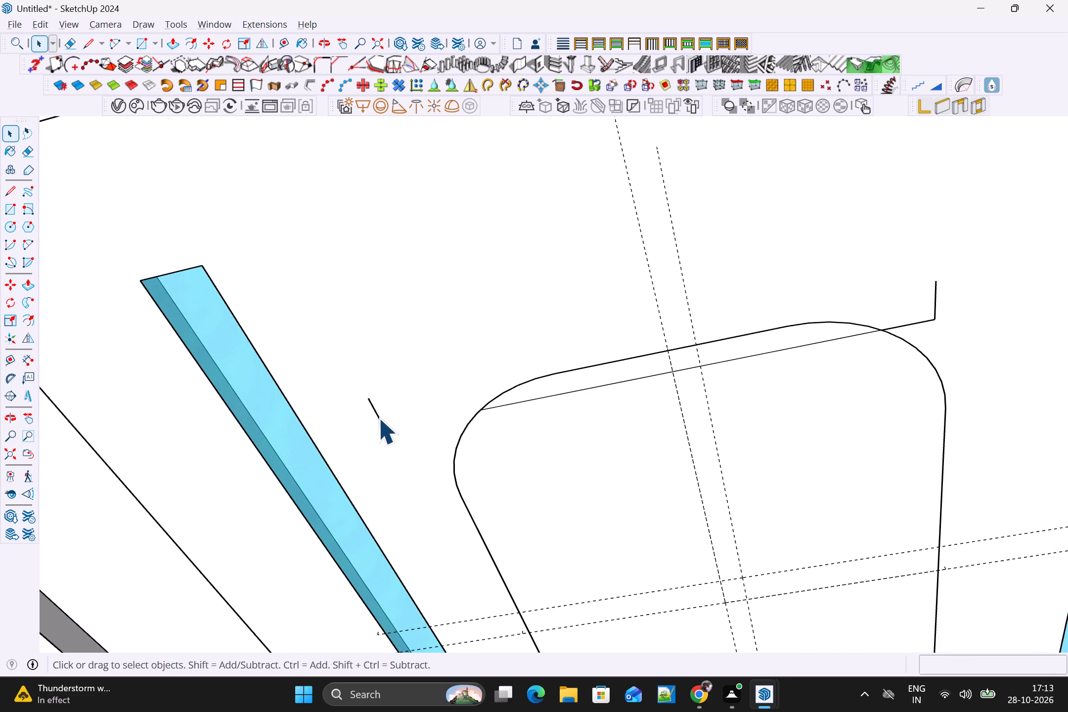
{"action": "left_click", "coordinate": [378, 415]}
{"action": "key", "text": "Delete"}
{"action": "left_click", "coordinate": [504, 405]}
{"action": "key", "text": "Delete"}
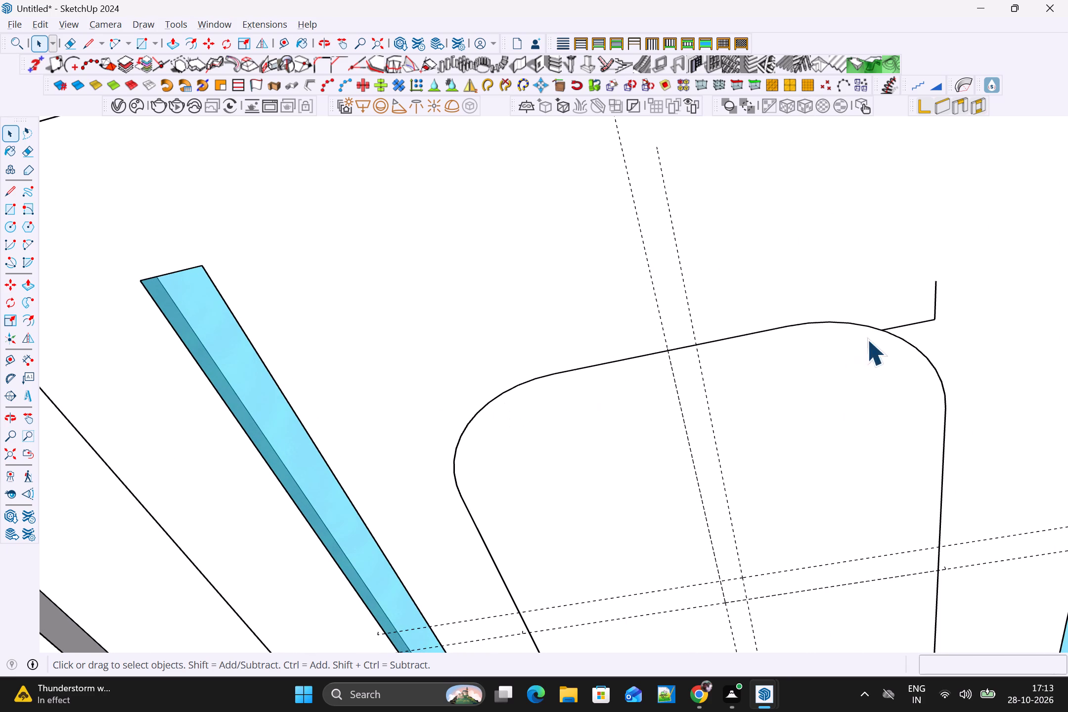
{"action": "left_click", "coordinate": [920, 320]}
{"action": "key", "text": "Delete"}
{"action": "left_click", "coordinate": [933, 307]}
{"action": "key", "text": "Delete"}
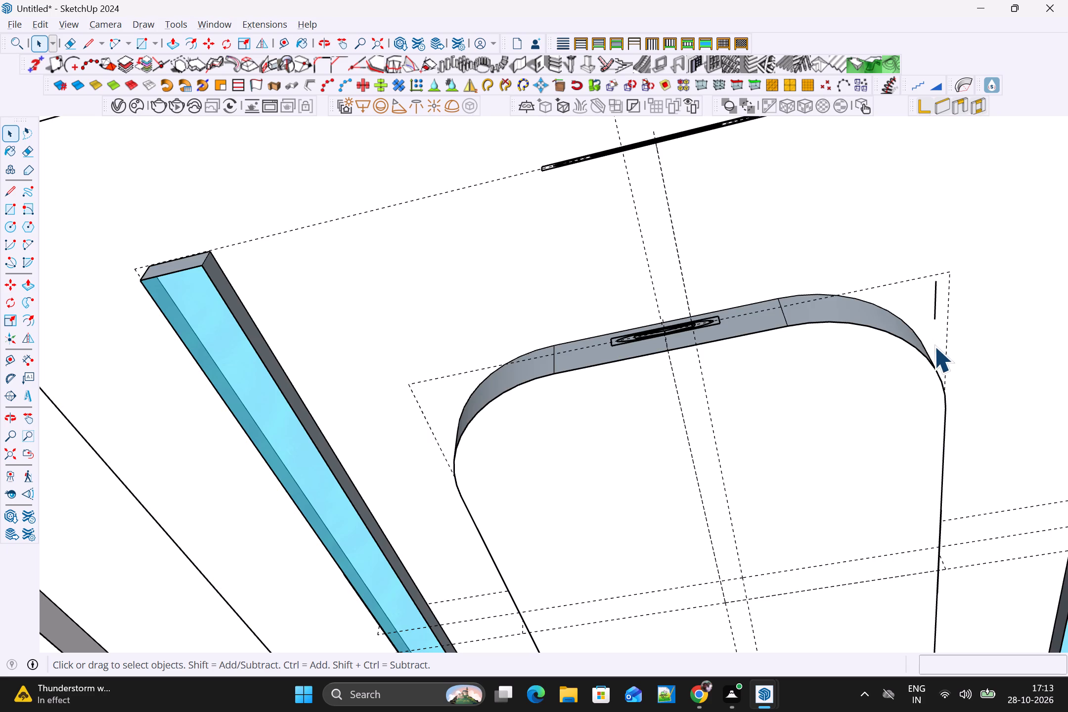
{"action": "key", "text": "ctrl+z"}
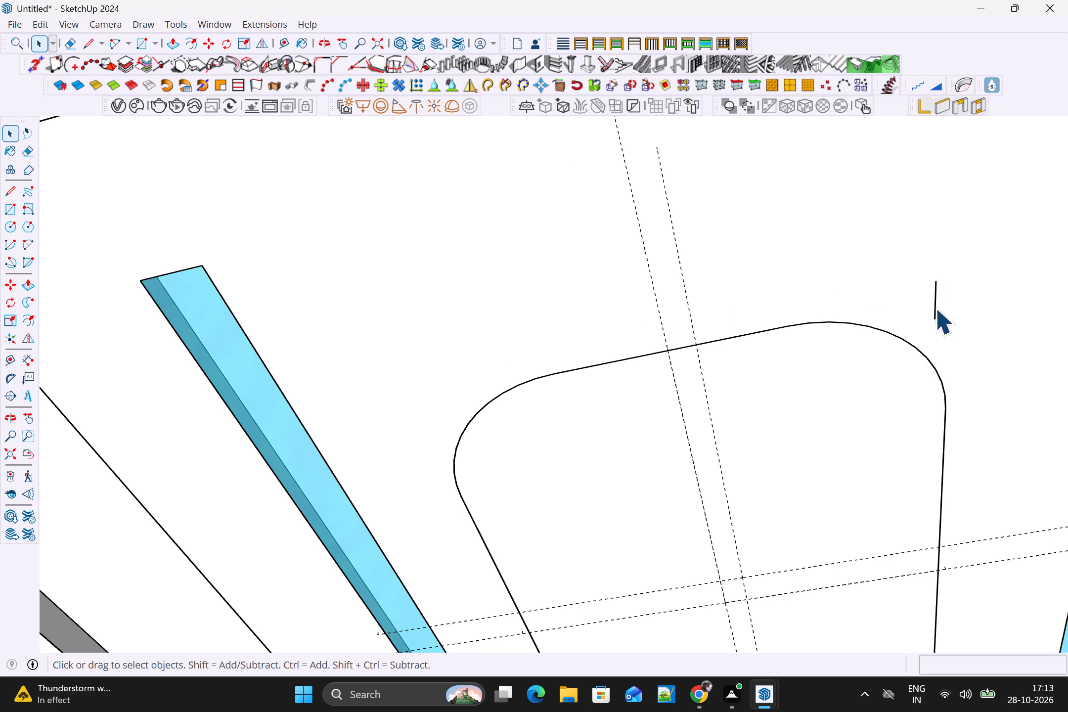
{"action": "left_click", "coordinate": [933, 307]}
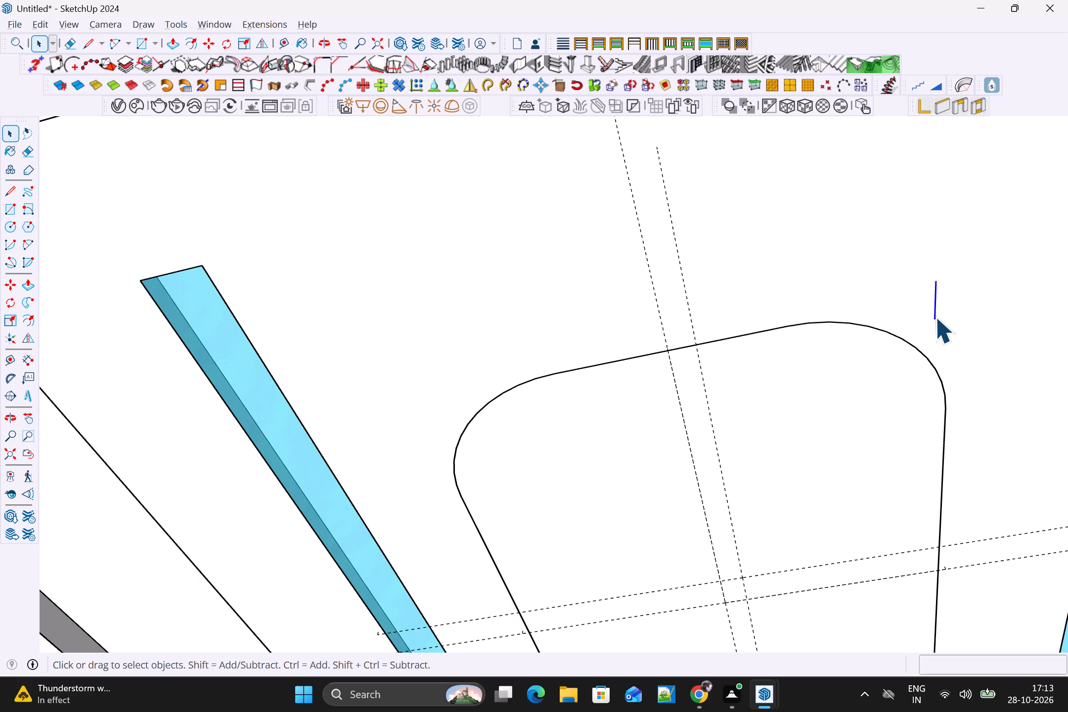
{"action": "key", "text": "Delete"}
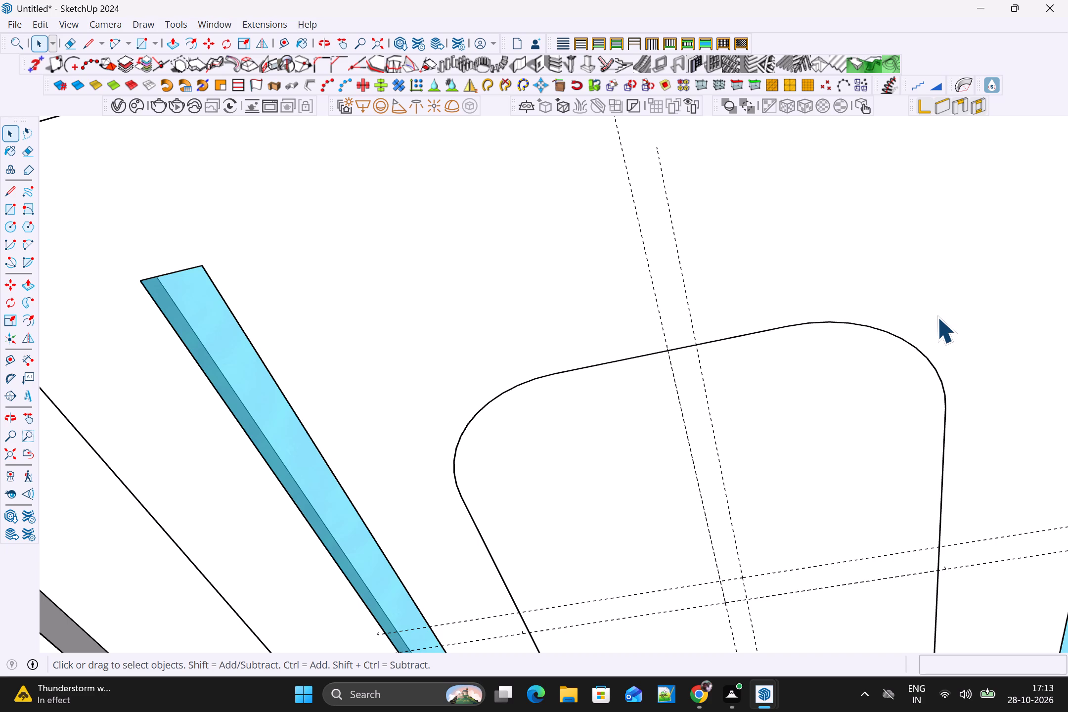
Paint the face covering the central rounded recess of the ceiling panel with Translucent Glass Safety.
{"action": "scroll", "coordinate": [938, 317], "scroll_direction": "down", "scroll_amount": 2}
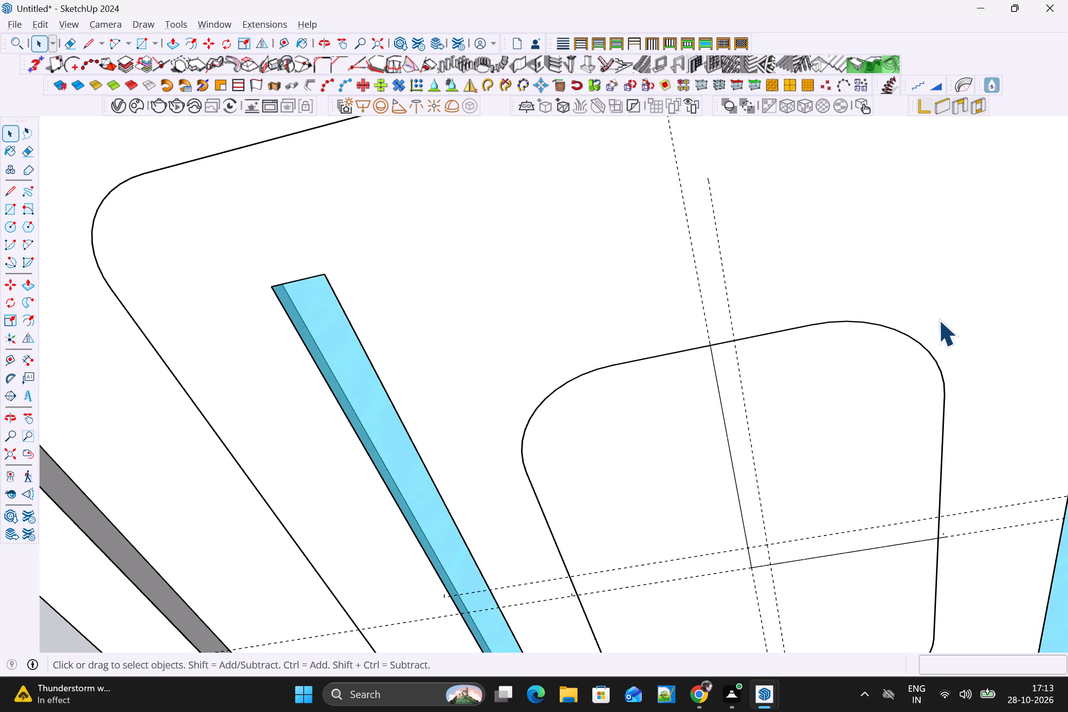
{"action": "scroll", "coordinate": [940, 360], "scroll_direction": "down", "scroll_amount": 5}
{"action": "middle_click_drag", "start_coordinate": [974, 440], "coordinate": [940, 559]}
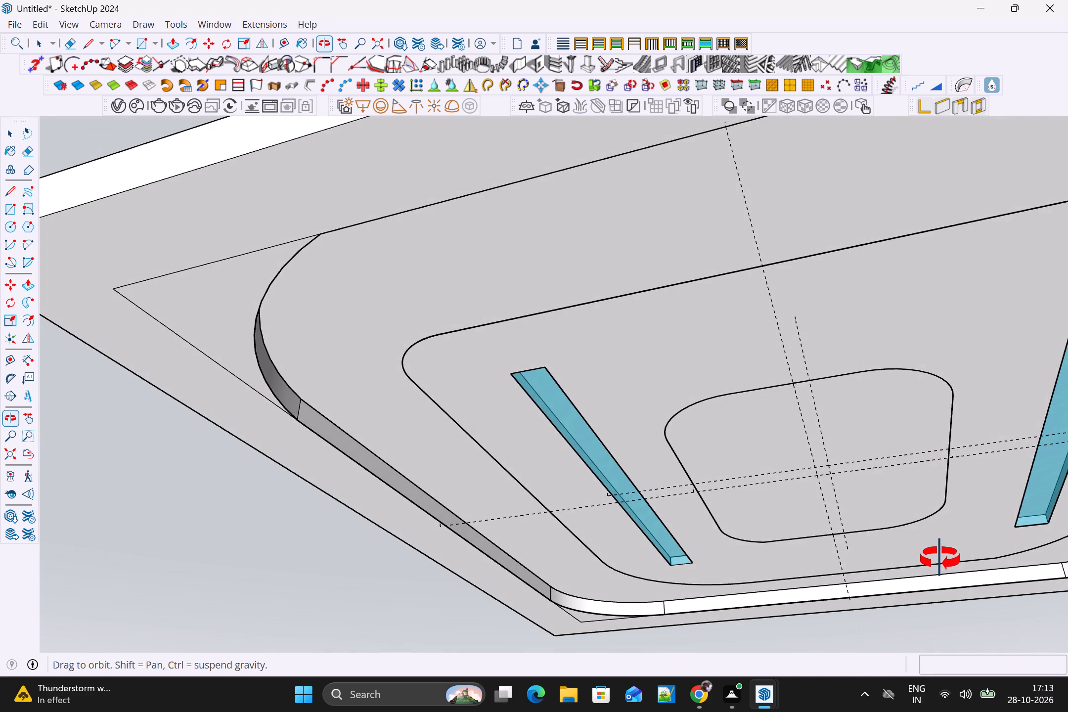
{"action": "middle_click_drag", "start_coordinate": [940, 559], "coordinate": [1039, 571]}
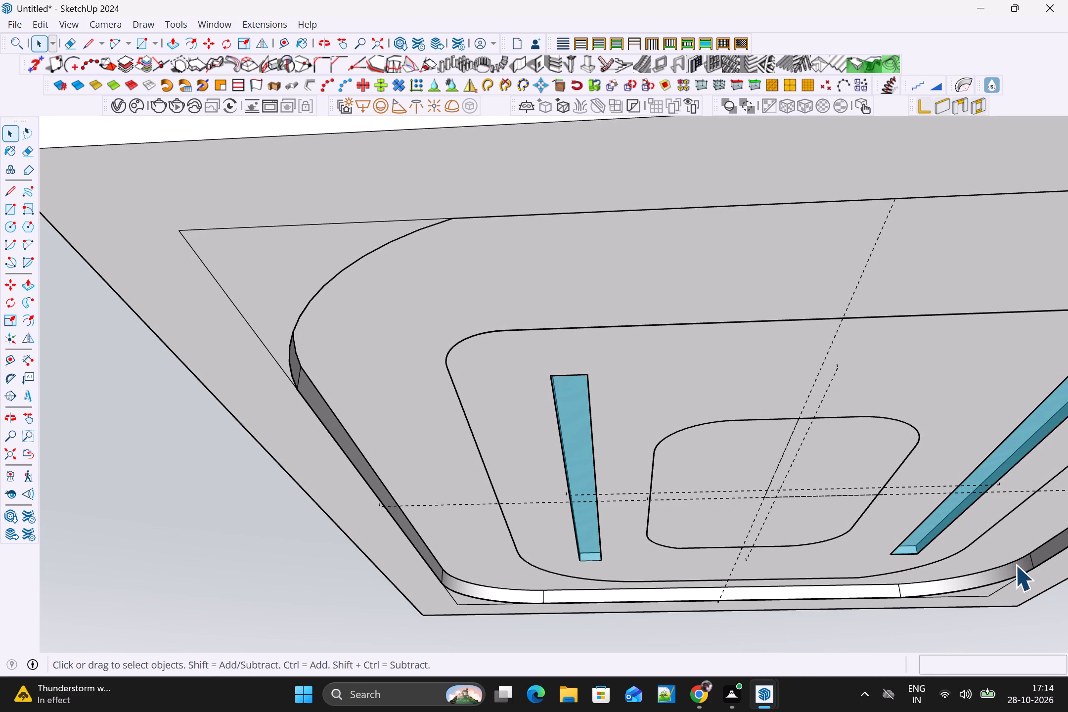
{"action": "middle_click_drag", "start_coordinate": [1005, 579], "coordinate": [997, 575]}
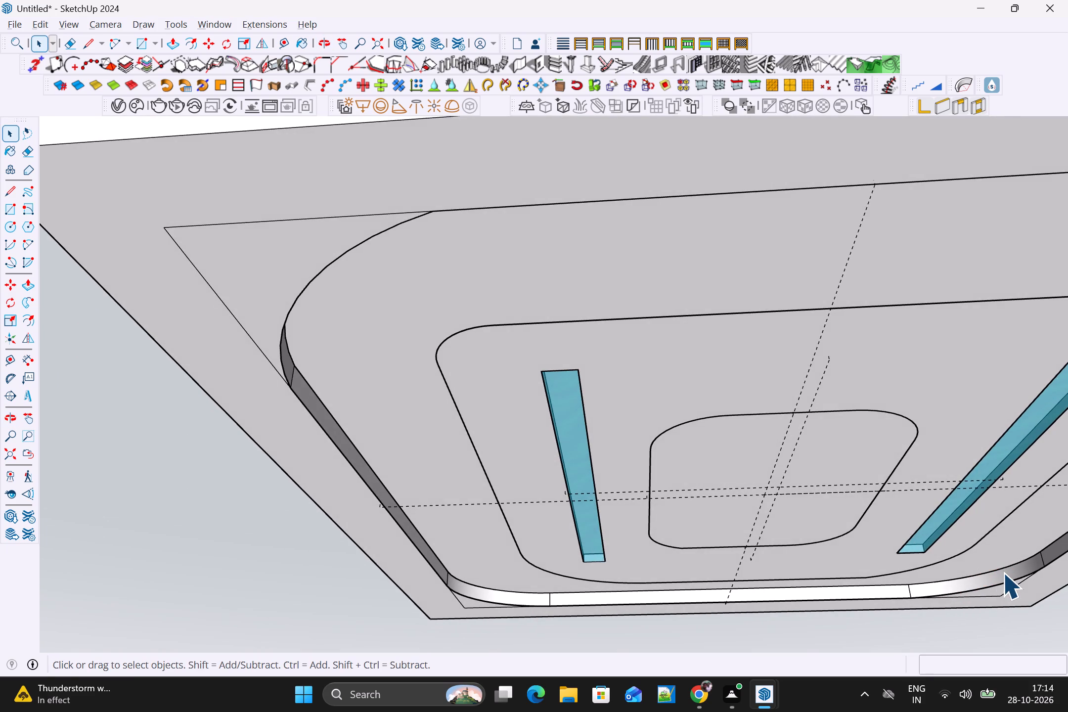
{"action": "scroll", "coordinate": [1003, 573], "scroll_direction": "up", "scroll_amount": 2}
{"action": "scroll", "coordinate": [1003, 573], "scroll_direction": "down", "scroll_amount": 3}
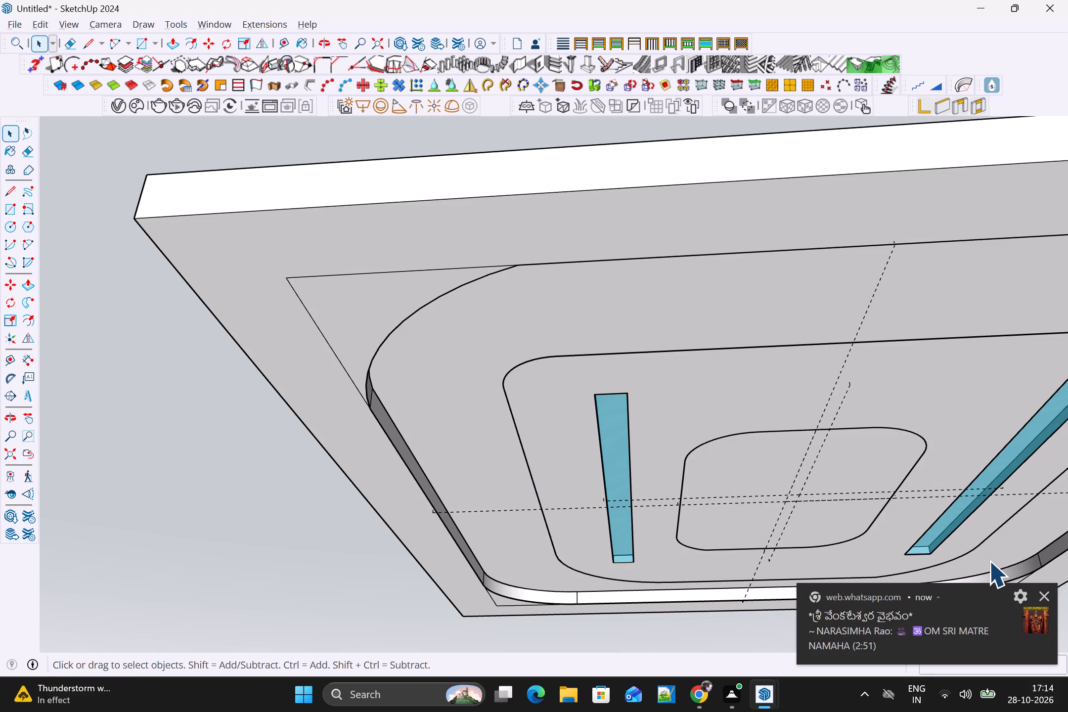
{"action": "left_click", "coordinate": [1048, 597]}
{"action": "scroll", "coordinate": [1046, 598], "scroll_direction": "down", "scroll_amount": 1}
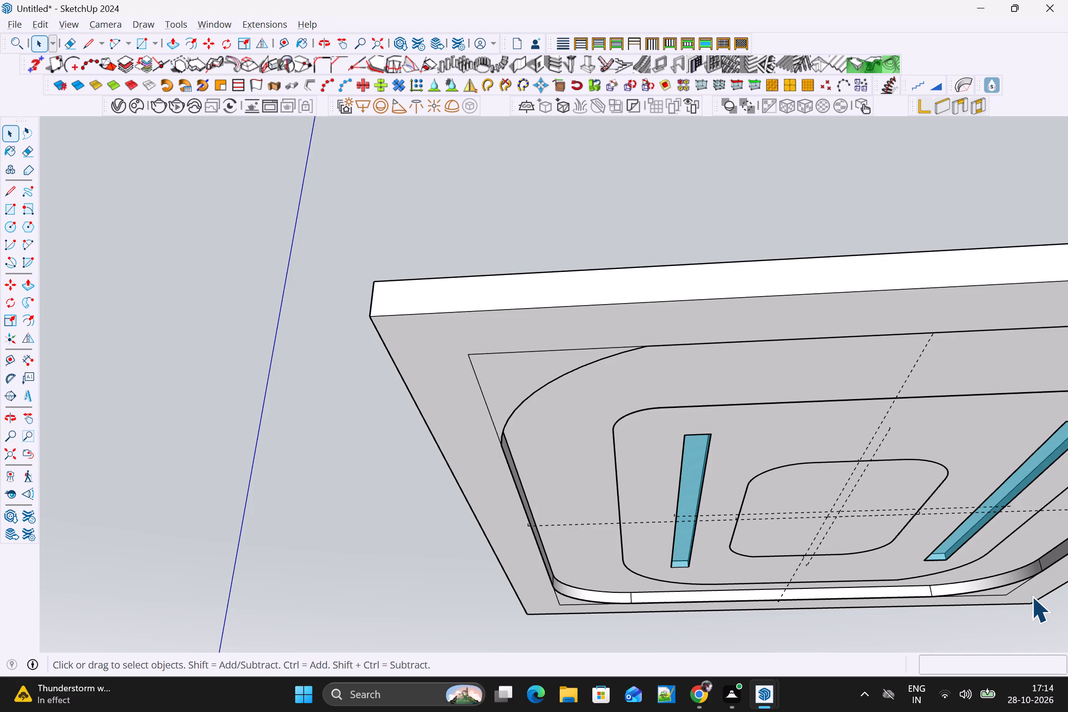
{"action": "scroll", "coordinate": [999, 597], "scroll_direction": "down", "scroll_amount": 2}
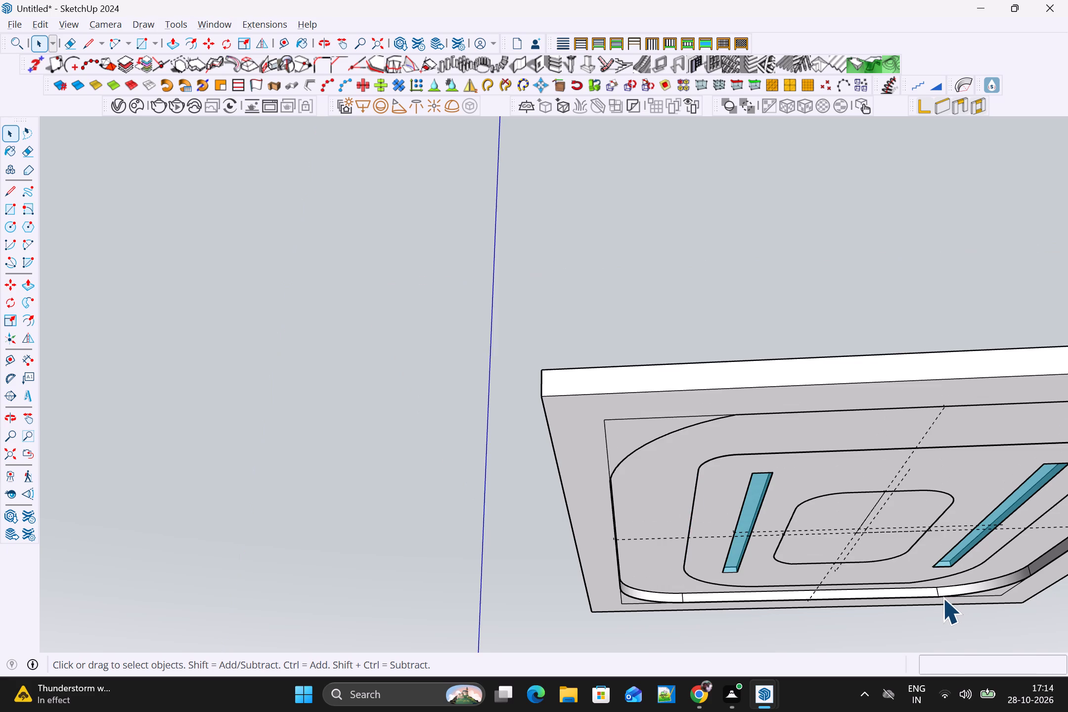
{"action": "middle_click_drag", "start_coordinate": [934, 573], "coordinate": [700, 459], "text": "shift"}
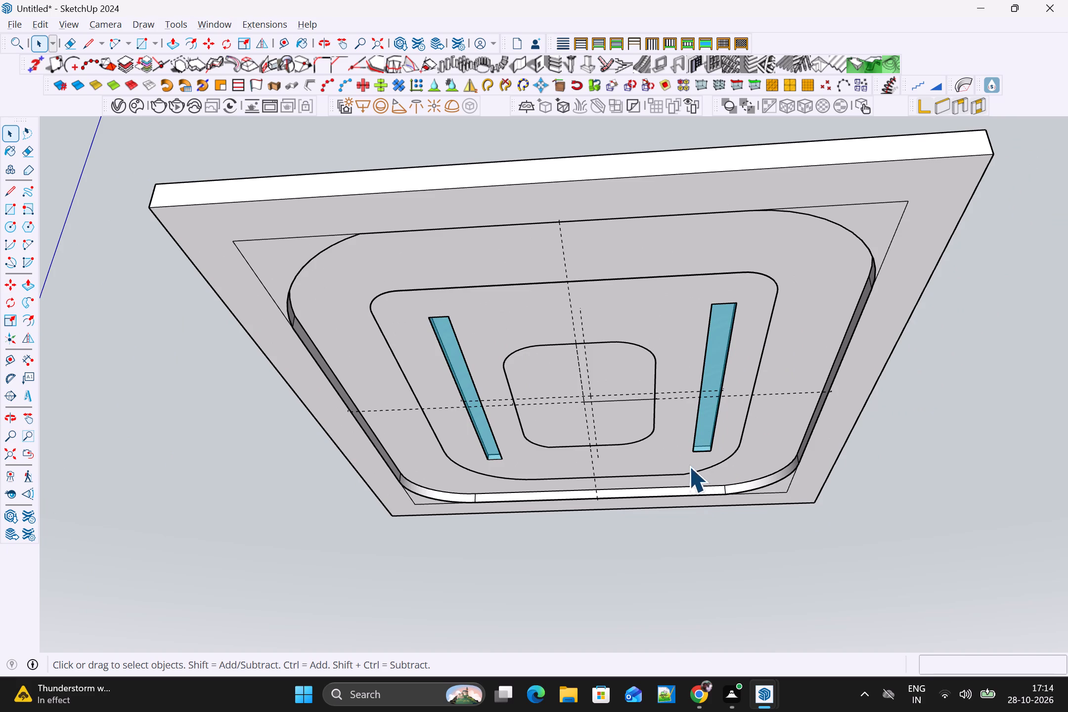
{"action": "left_click", "coordinate": [610, 374]}
{"action": "key", "text": "b"}
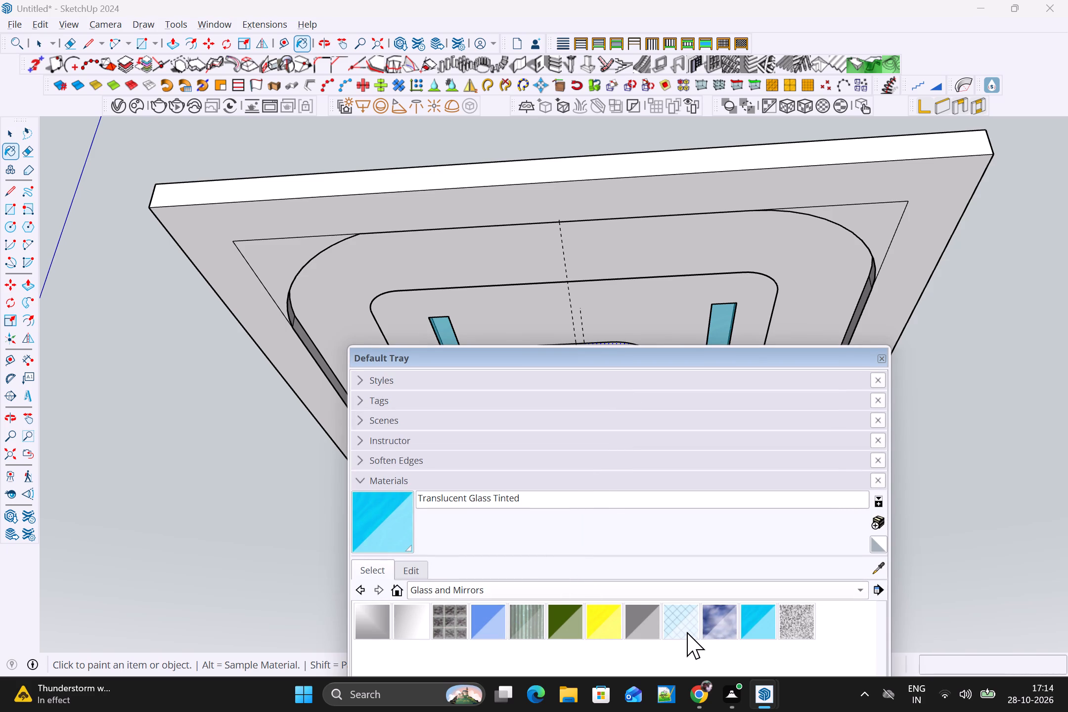
{"action": "left_click", "coordinate": [687, 632]}
{"action": "left_click_drag", "start_coordinate": [677, 358], "coordinate": [676, 372]}
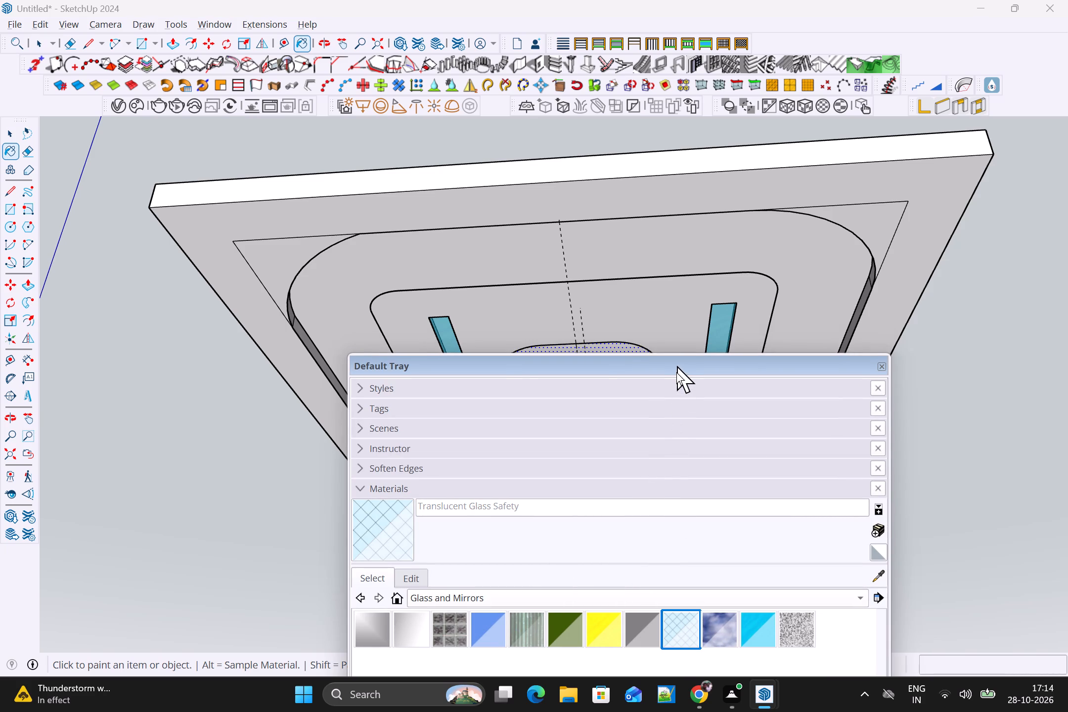
{"action": "left_click_drag", "start_coordinate": [676, 372], "coordinate": [654, 527]}
{"action": "left_click", "coordinate": [611, 386]}
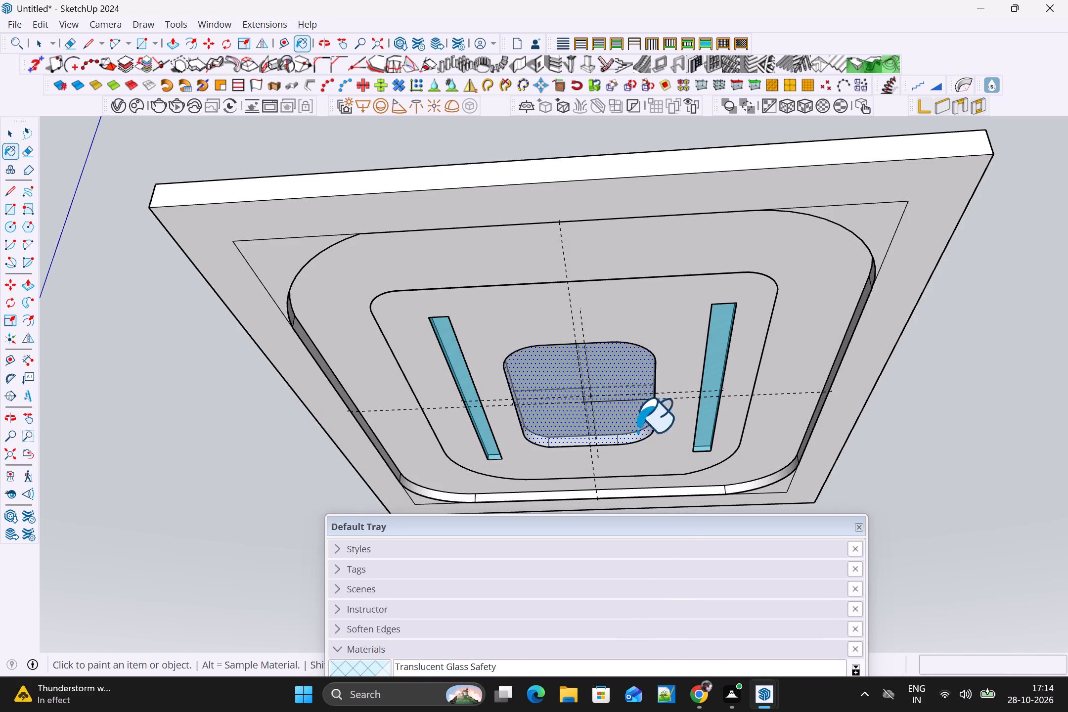
{"action": "left_click", "coordinate": [860, 527]}
{"action": "scroll", "coordinate": [869, 539], "scroll_direction": "down", "scroll_amount": 2}
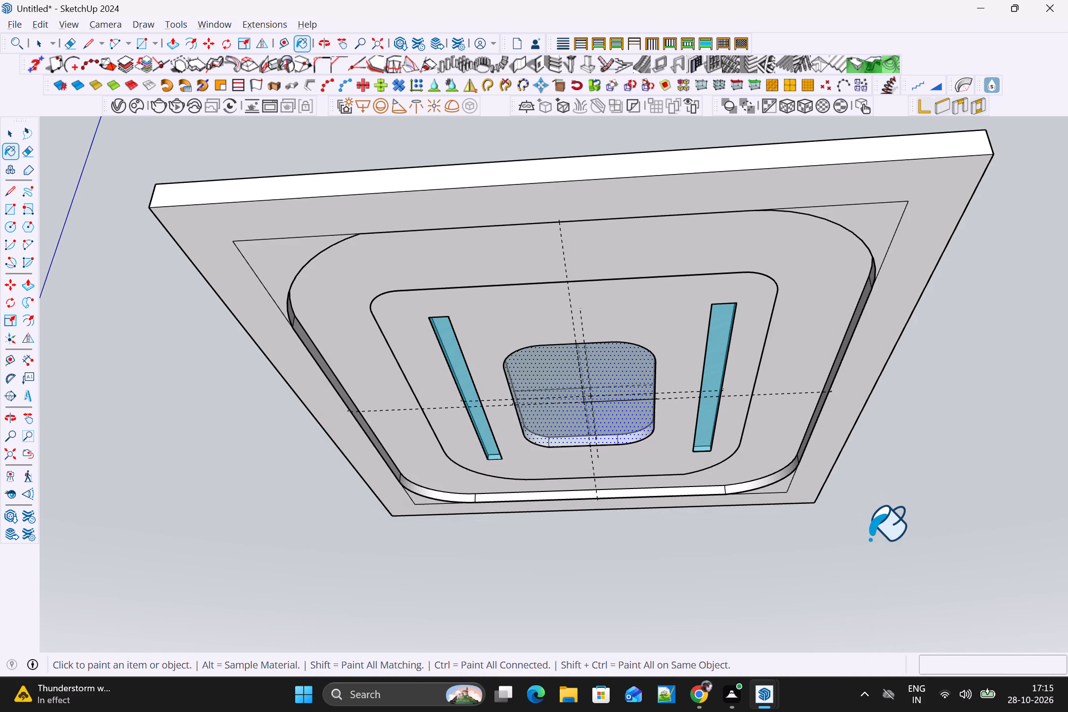
{"action": "scroll", "coordinate": [869, 539], "scroll_direction": "down", "scroll_amount": 3}
{"action": "key", "text": "space"}
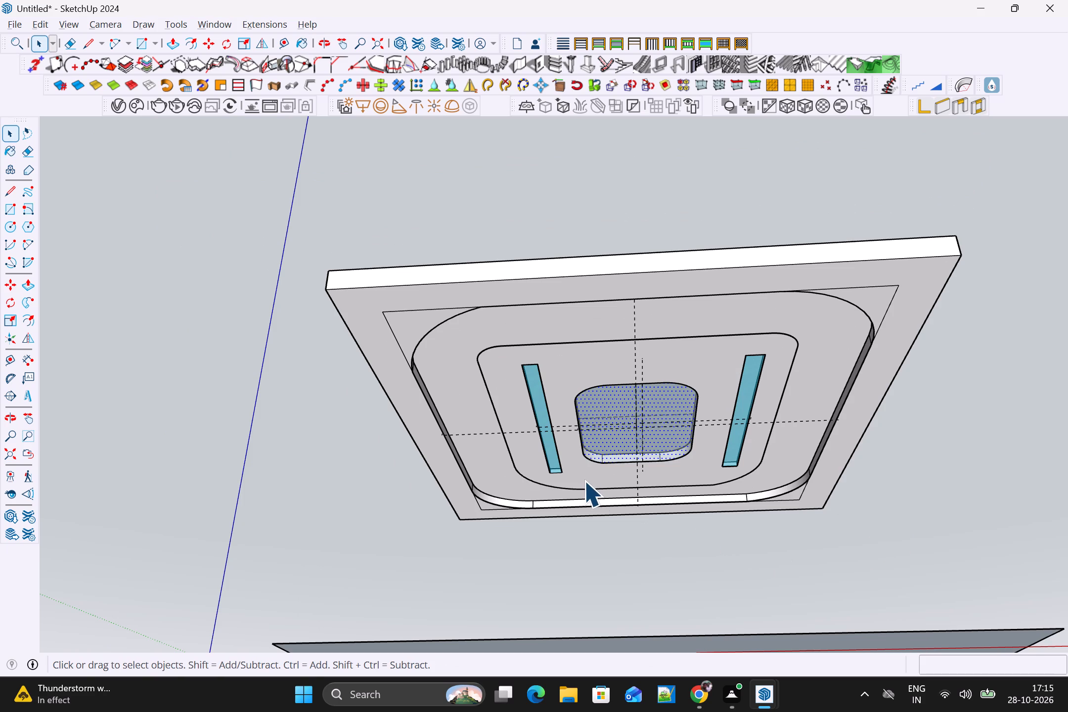
Set the intensity of Mesh Light#1 to 500 in the V-Ray Asset Editor.
{"action": "left_click", "coordinate": [116, 108]}
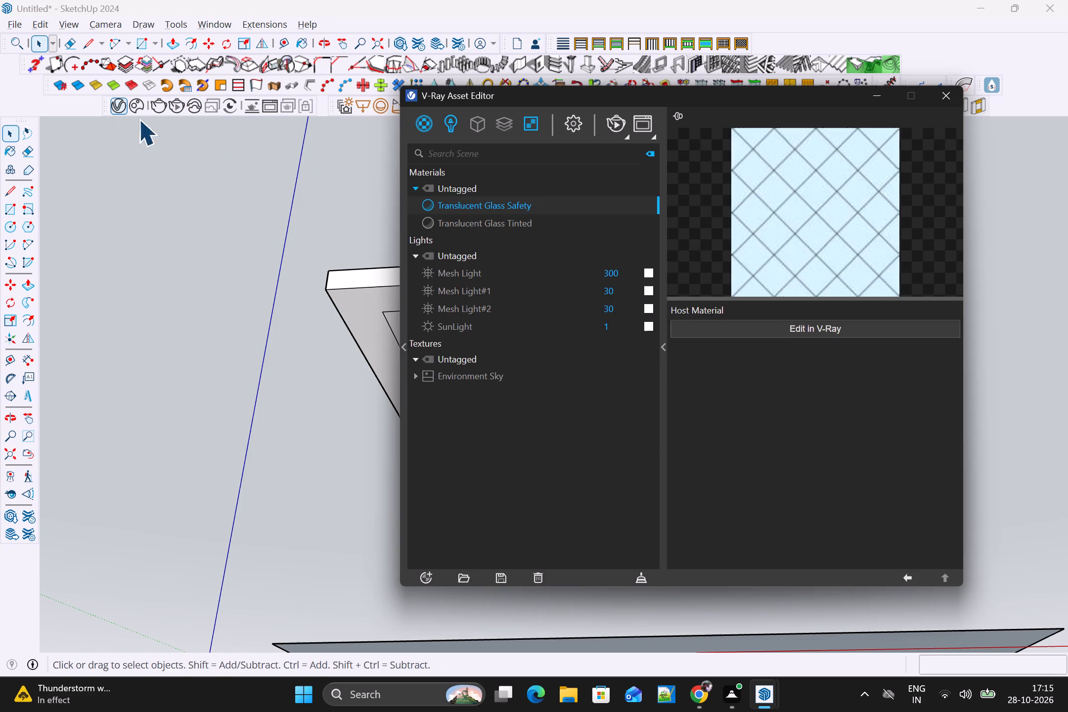
{"action": "left_click", "coordinate": [493, 265]}
{"action": "left_click", "coordinate": [493, 285]}
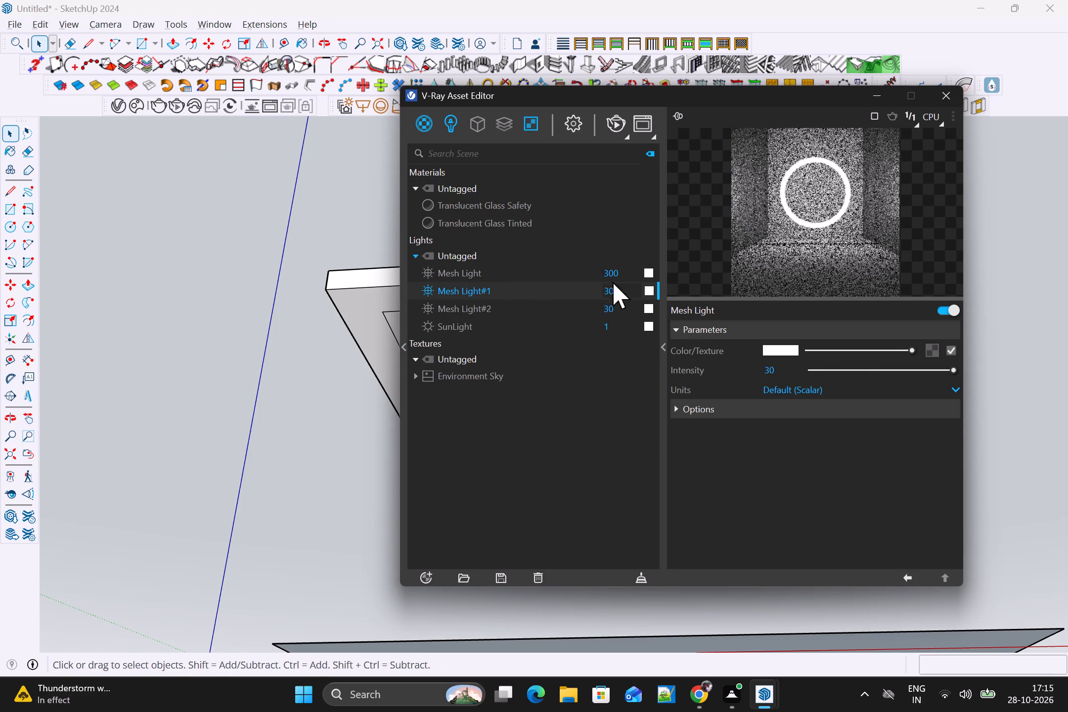
{"action": "left_click", "coordinate": [622, 290]}
{"action": "key", "text": "BackSpace"}
{"action": "key", "text": "BackSpace"}
{"action": "key", "text": "BackSpace"}
{"action": "key", "text": "BackSpace"}
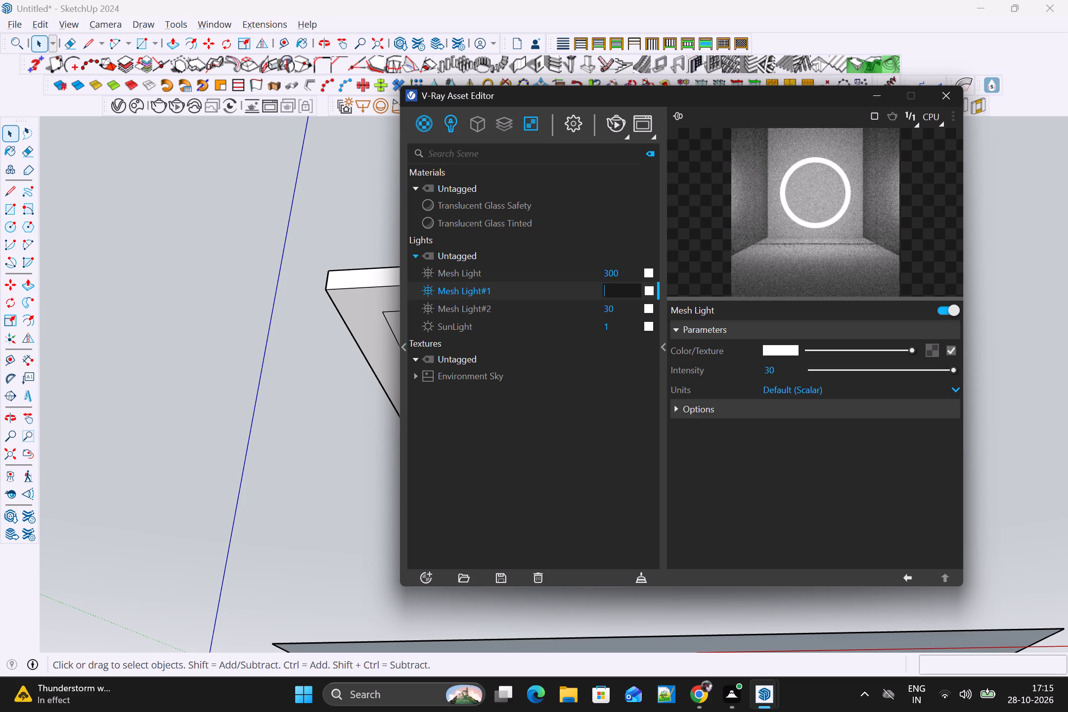
{"action": "type", "text": "500"}
Give Mesh Light#1 a warm colour with a temperature of 3000 K.
{"action": "left_click", "coordinate": [649, 287]}
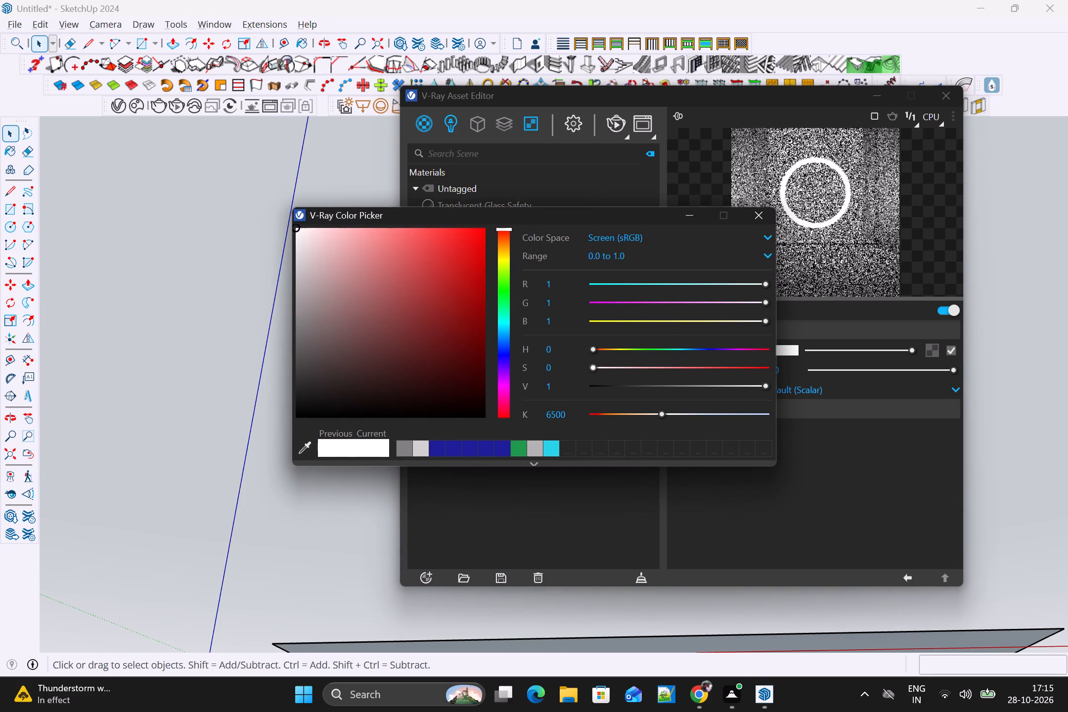
{"action": "left_click", "coordinate": [554, 417]}
{"action": "key", "text": "BackSpace"}
{"action": "key", "text": "BackSpace"}
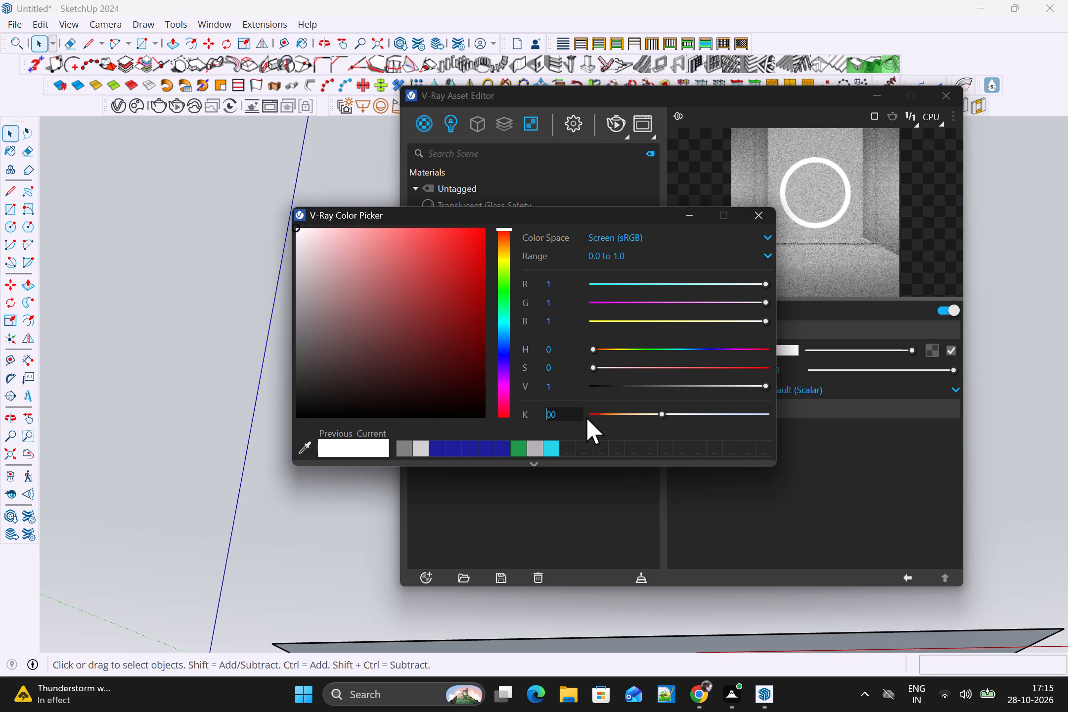
{"action": "key", "text": "BackSpace"}
{"action": "type", "text": "30"}
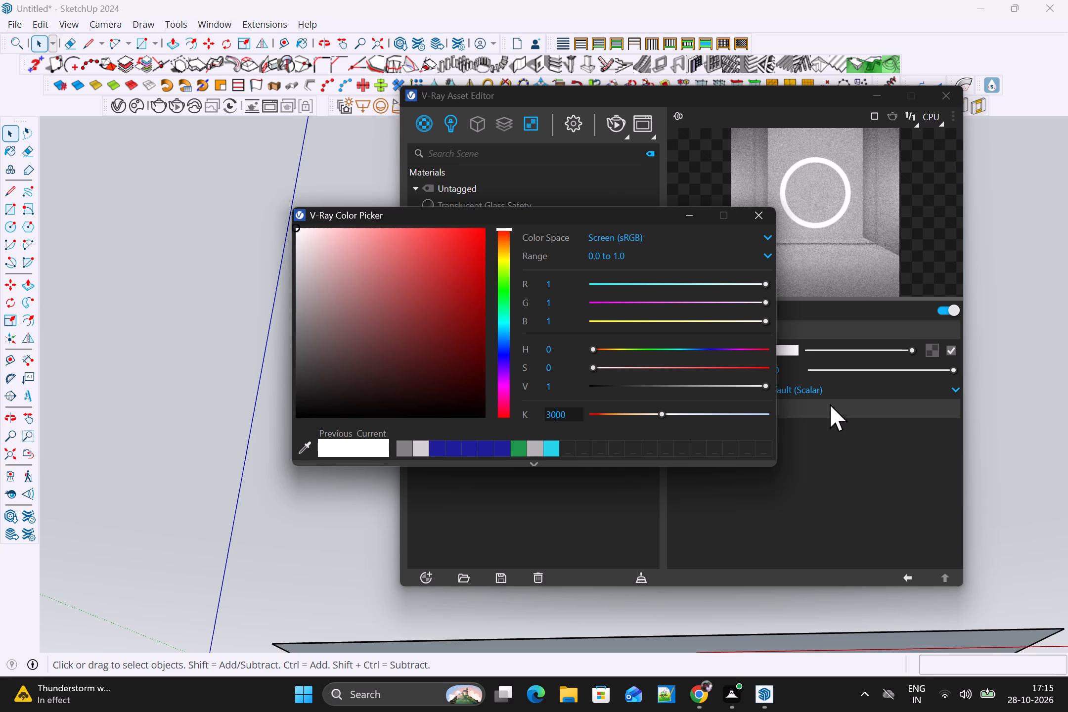
{"action": "left_click", "coordinate": [762, 218]}
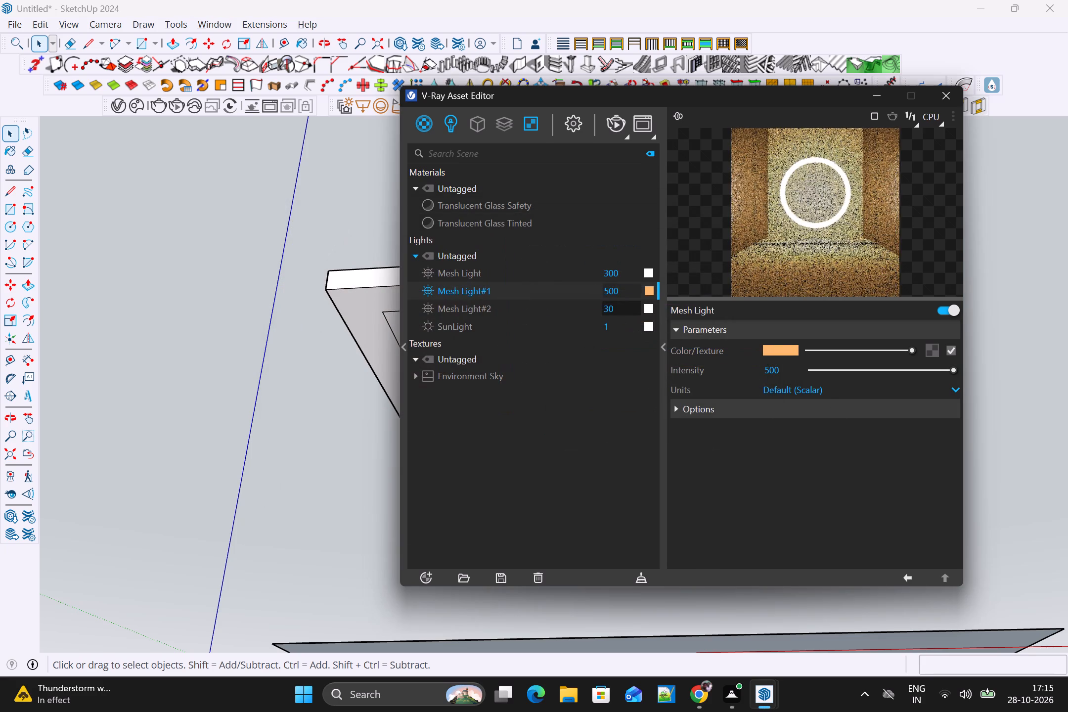
Set the intensity of Mesh Light#2 to 400.
{"action": "left_click", "coordinate": [614, 310]}
{"action": "key", "text": "BackSpace"}
{"action": "key", "text": "BackSpace"}
{"action": "key", "text": "BackSpace"}
{"action": "type", "text": "400"}
Give Mesh Light#2 a warm colour with a temperature of 3000 K.
{"action": "left_click", "coordinate": [649, 306]}
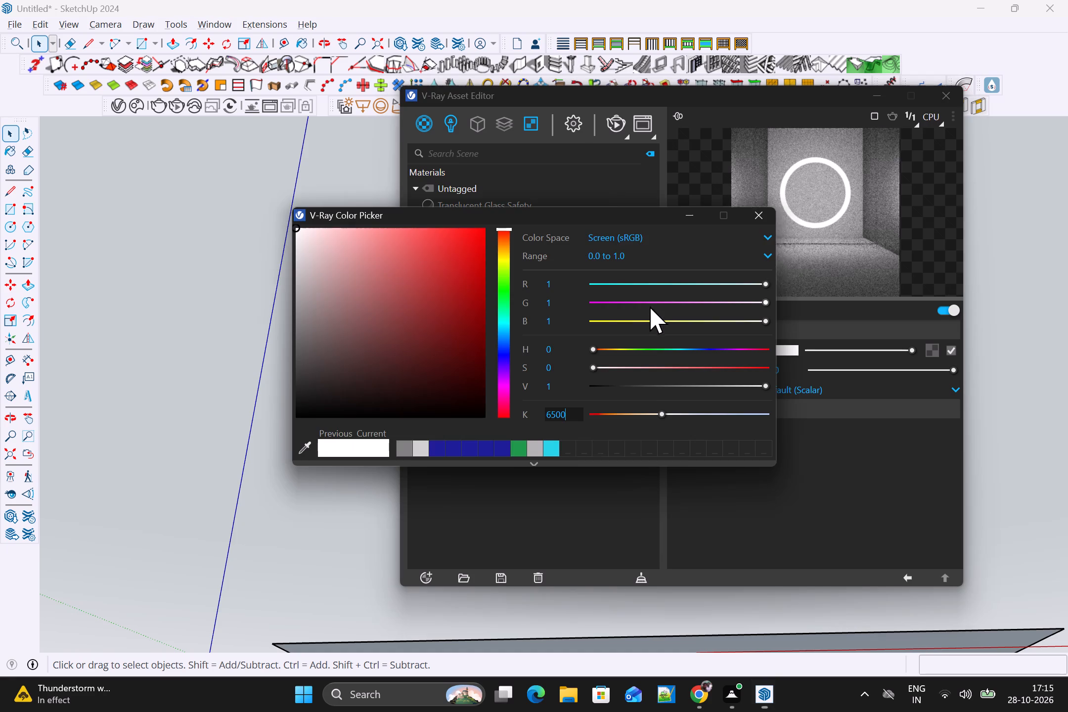
{"action": "left_click", "coordinate": [557, 413]}
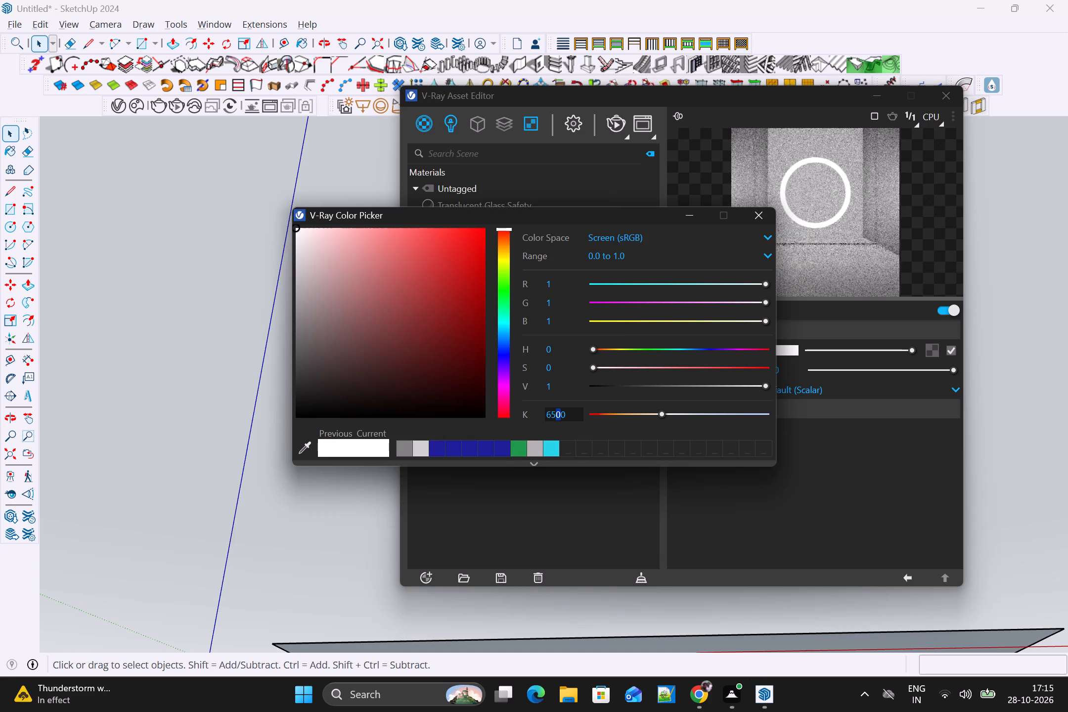
{"action": "key", "text": "Left"}
{"action": "key", "text": "BackSpace"}
{"action": "key", "text": "BackSpace"}
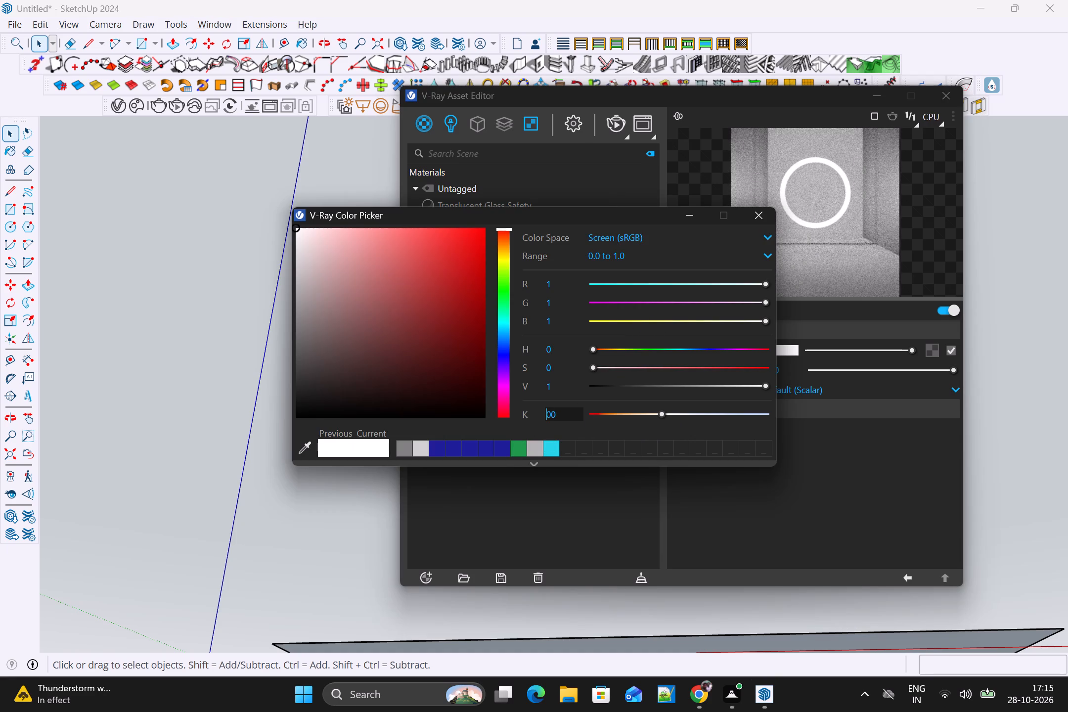
{"action": "type", "text": "30"}
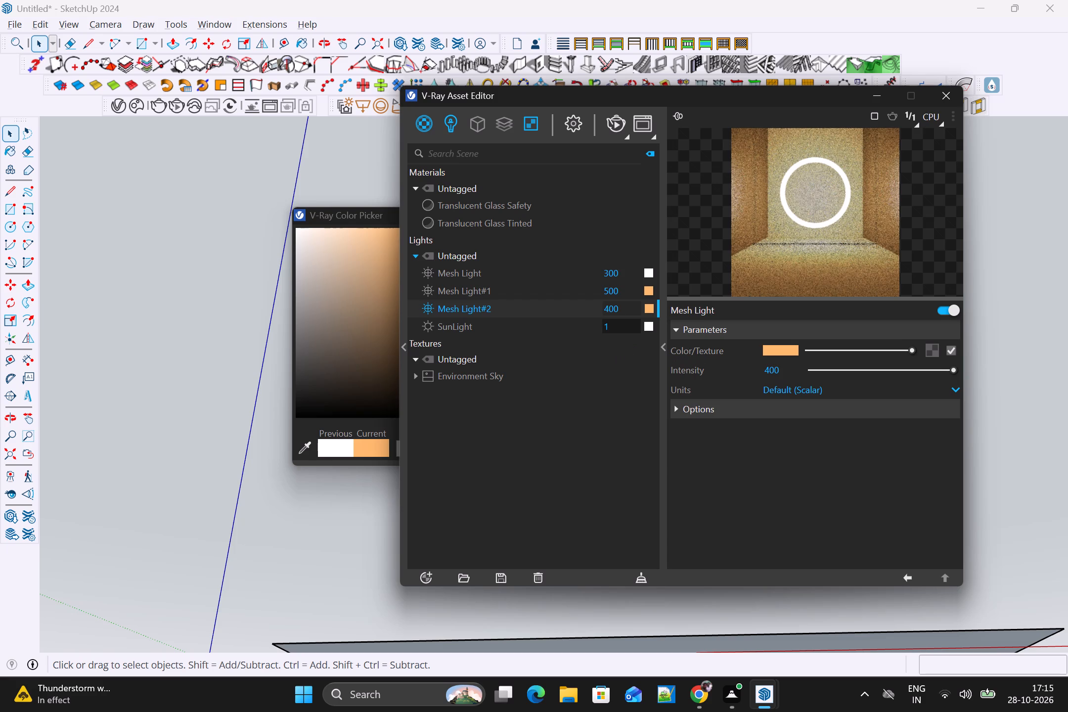
Set the SunLight intensity to 0.5, move the asset editor off the colour picker and close the picker.
{"action": "left_click", "coordinate": [625, 325]}
{"action": "key", "text": "BackSpace"}
{"action": "type", "text": ".5"}
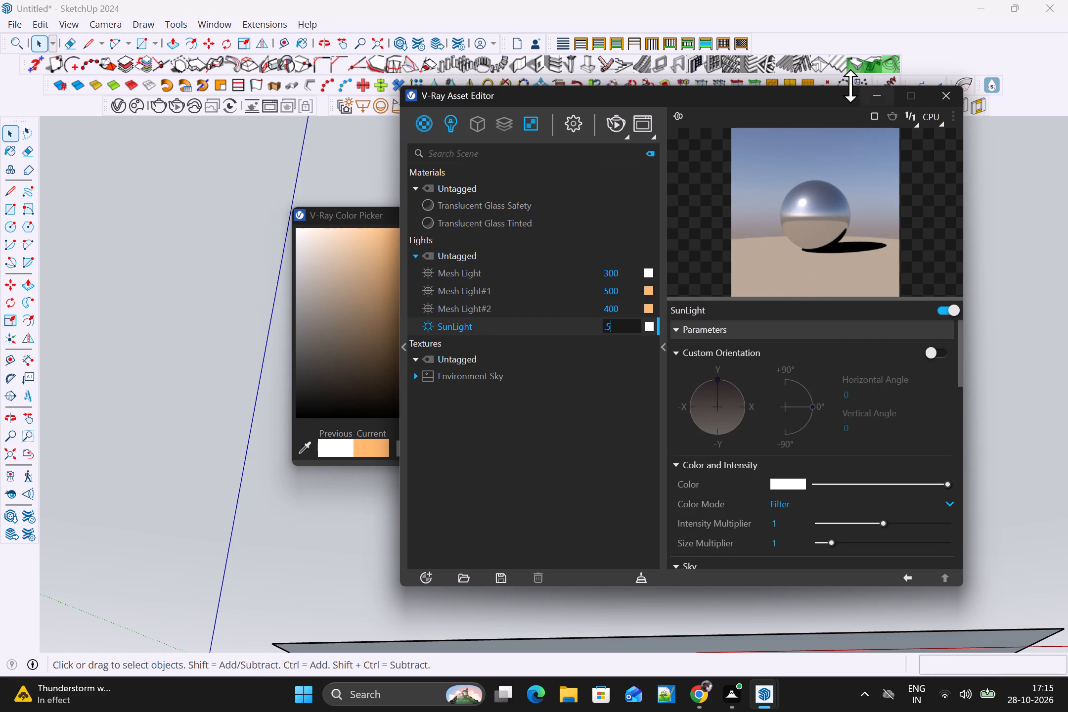
{"action": "left_click_drag", "start_coordinate": [842, 96], "coordinate": [741, 364]}
{"action": "left_click", "coordinate": [767, 216]}
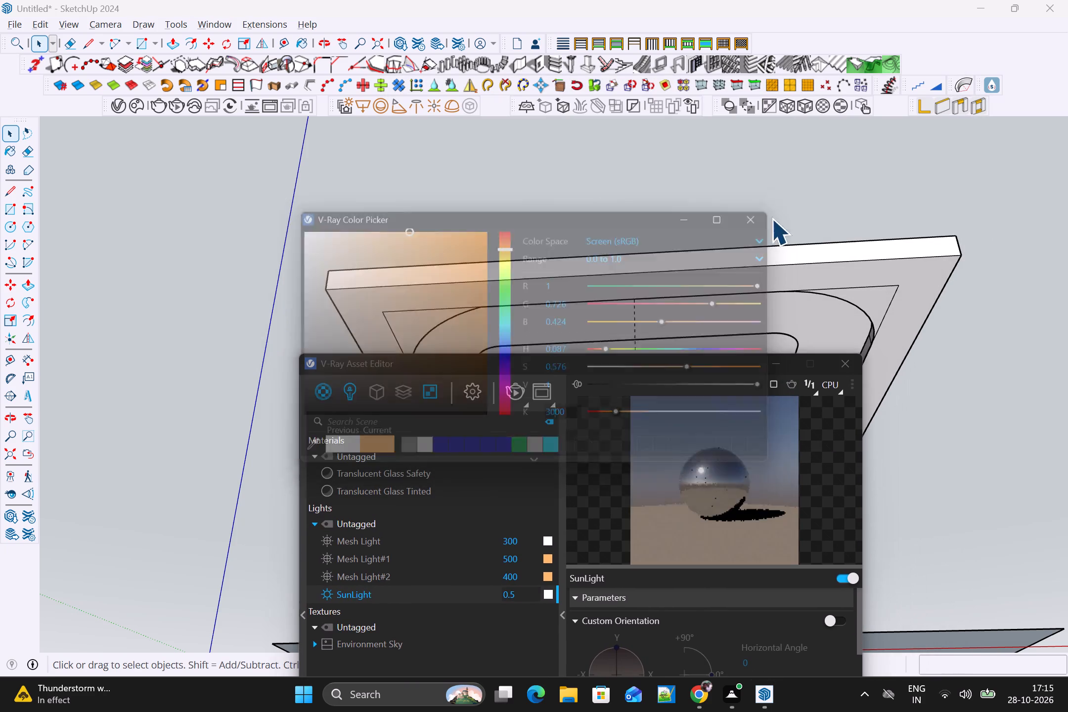
Render the ceiling panel from below in V-Ray to check its lighting, stop the render and close the frame buffer.
{"action": "scroll", "coordinate": [956, 296], "scroll_direction": "down", "scroll_amount": 4}
{"action": "middle_click_drag", "start_coordinate": [986, 368], "coordinate": [859, 525]}
{"action": "middle_click_drag", "start_coordinate": [892, 514], "coordinate": [928, 307], "text": "shift"}
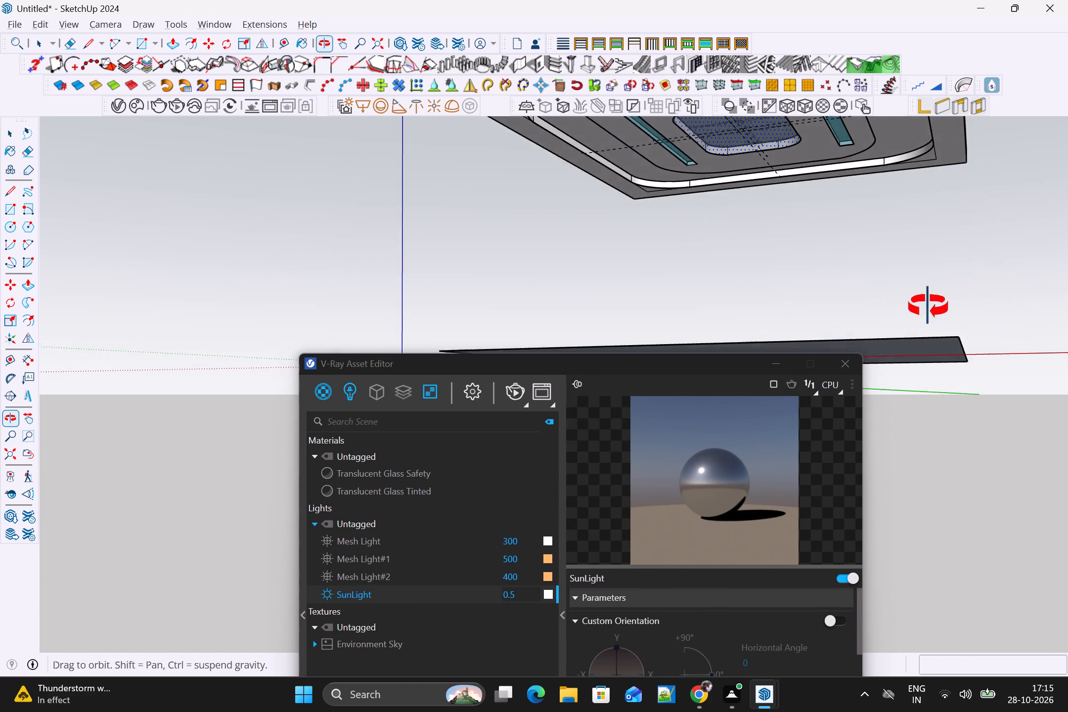
{"action": "middle_click_drag", "start_coordinate": [928, 307], "coordinate": [926, 335], "text": "shift"}
{"action": "middle_click_drag", "start_coordinate": [933, 310], "coordinate": [922, 381], "text": "shift"}
{"action": "middle_click_drag", "start_coordinate": [902, 275], "coordinate": [958, 234]}
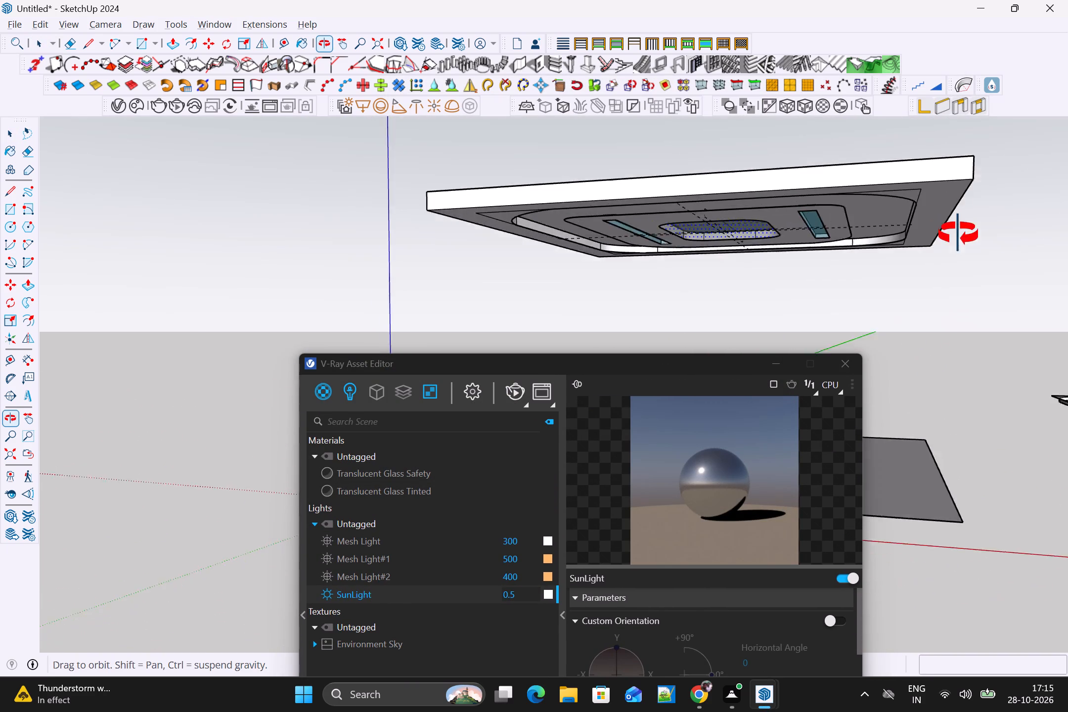
{"action": "middle_click_drag", "start_coordinate": [958, 234], "coordinate": [1002, 195]}
{"action": "middle_click_drag", "start_coordinate": [981, 224], "coordinate": [939, 290], "text": "shift"}
{"action": "middle_click_drag", "start_coordinate": [853, 247], "coordinate": [898, 227]}
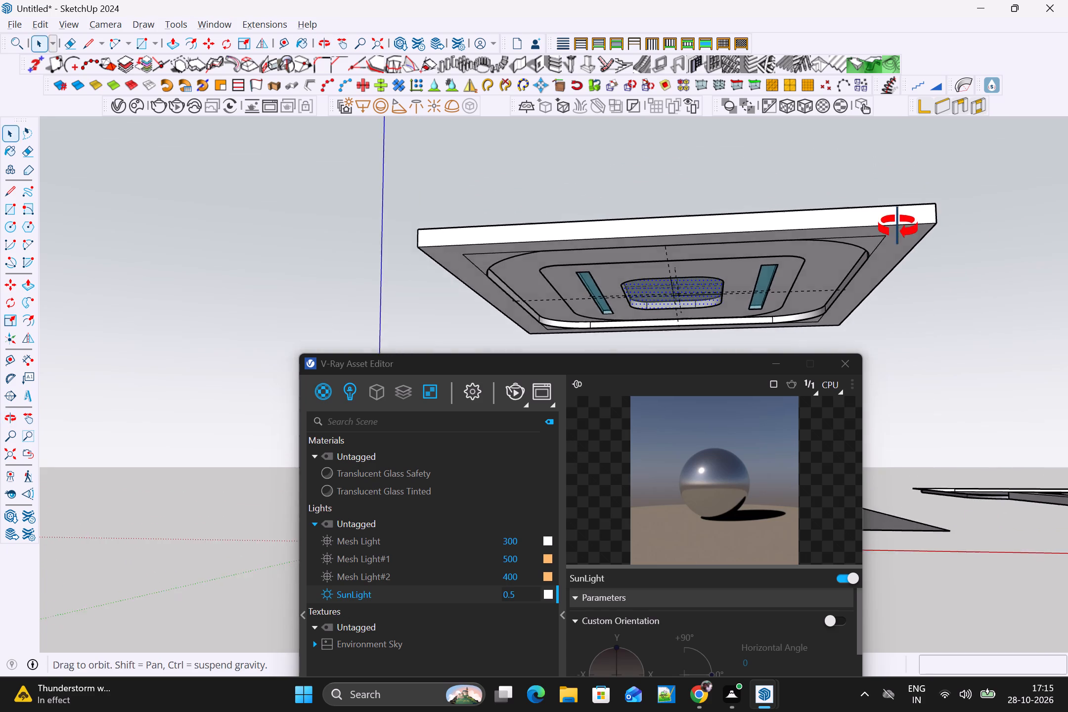
{"action": "middle_click_drag", "start_coordinate": [898, 227], "coordinate": [970, 216]}
{"action": "middle_click_drag", "start_coordinate": [954, 301], "coordinate": [770, 358]}
{"action": "scroll", "coordinate": [717, 291], "scroll_direction": "up", "scroll_amount": 1}
{"action": "middle_click_drag", "start_coordinate": [717, 291], "coordinate": [783, 247], "text": "shift"}
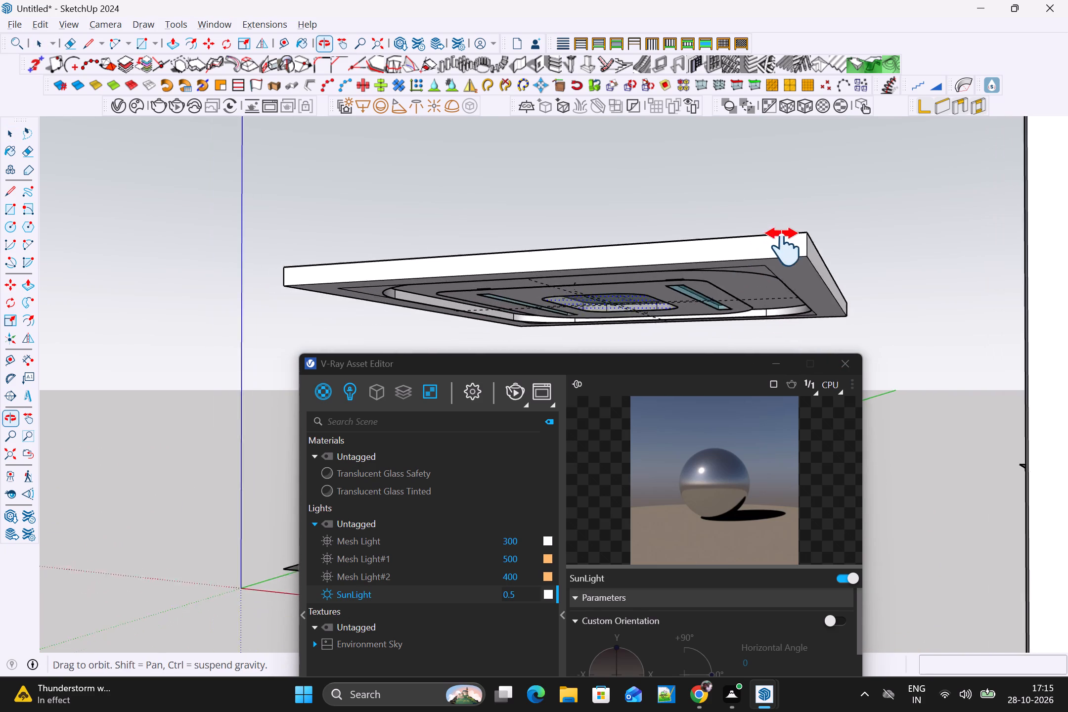
{"action": "middle_click_drag", "start_coordinate": [783, 247], "coordinate": [794, 222], "text": "shift"}
{"action": "scroll", "coordinate": [782, 245], "scroll_direction": "up", "scroll_amount": 2}
{"action": "middle_click_drag", "start_coordinate": [782, 237], "coordinate": [784, 221]}
{"action": "scroll", "coordinate": [786, 210], "scroll_direction": "up", "scroll_amount": 3}
{"action": "middle_click_drag", "start_coordinate": [786, 207], "coordinate": [813, 147]}
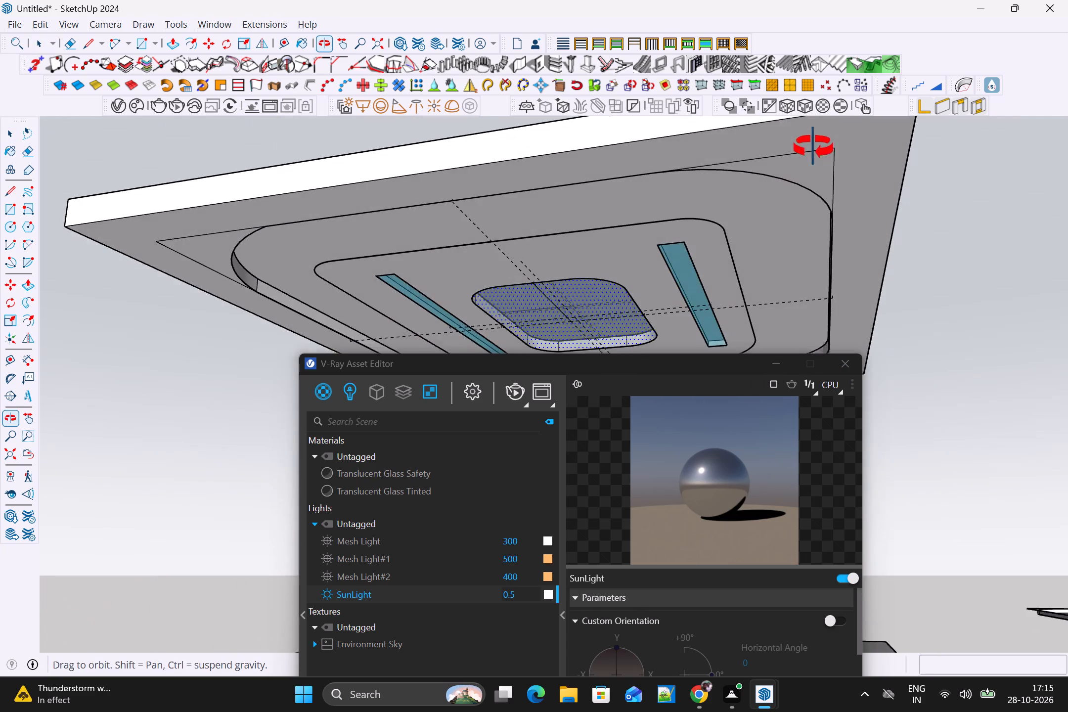
{"action": "middle_click_drag", "start_coordinate": [813, 147], "coordinate": [814, 144]}
{"action": "scroll", "coordinate": [817, 194], "scroll_direction": "down", "scroll_amount": 3}
{"action": "middle_click_drag", "start_coordinate": [839, 245], "coordinate": [869, 222]}
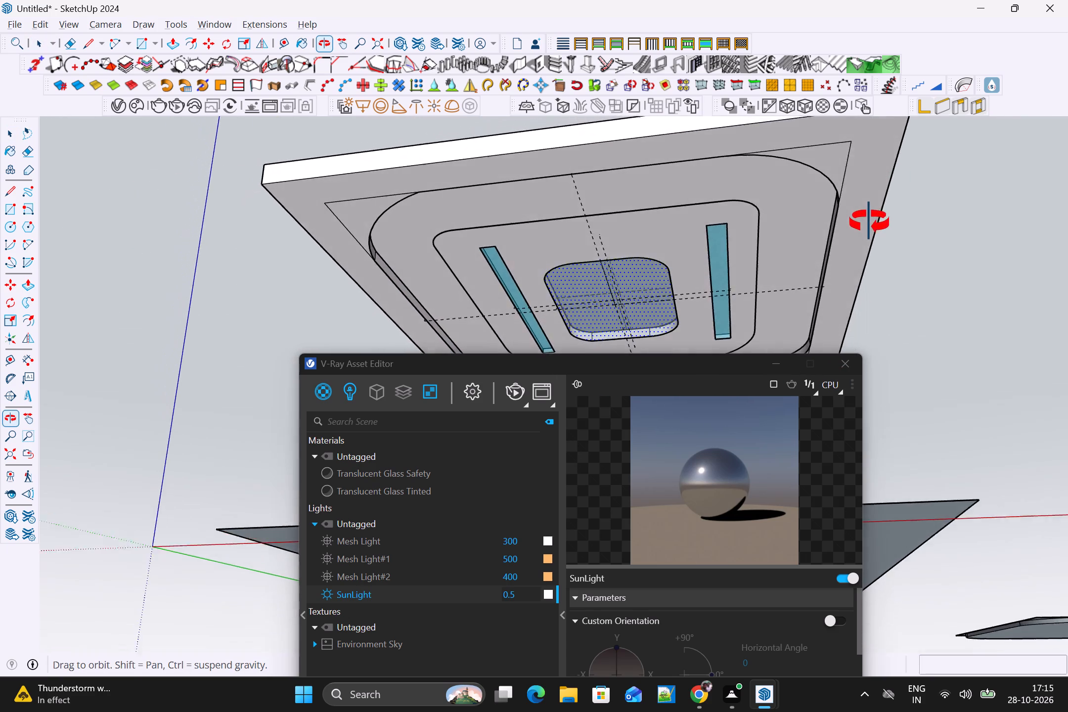
{"action": "middle_click_drag", "start_coordinate": [869, 222], "coordinate": [878, 226]}
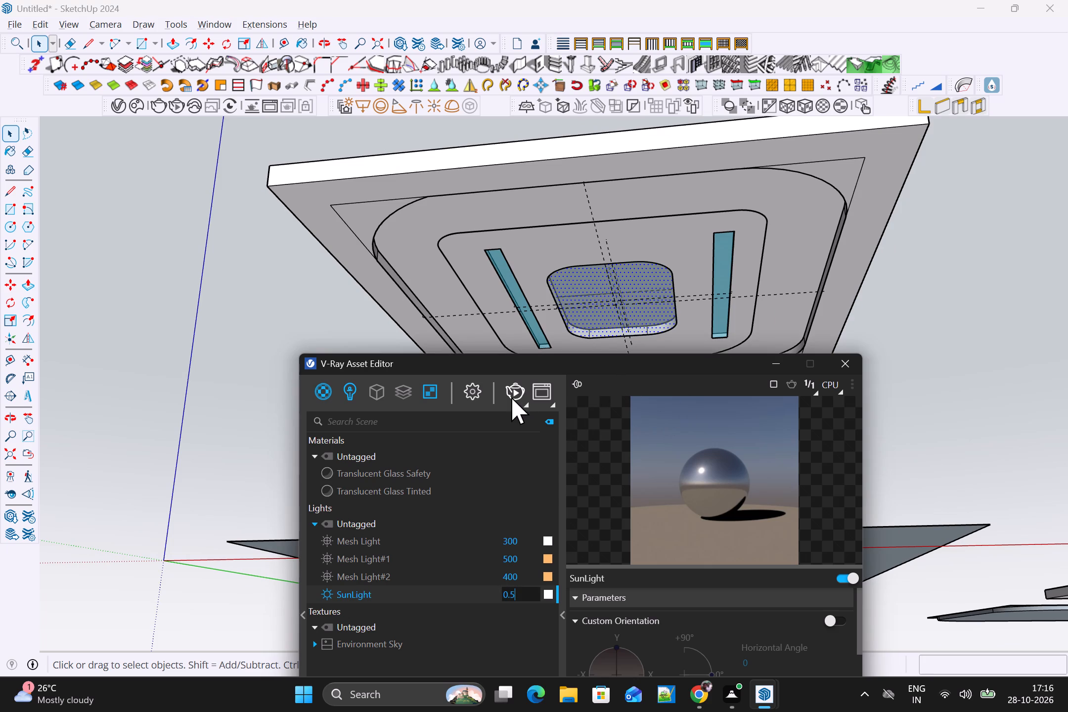
{"action": "left_click", "coordinate": [511, 397]}
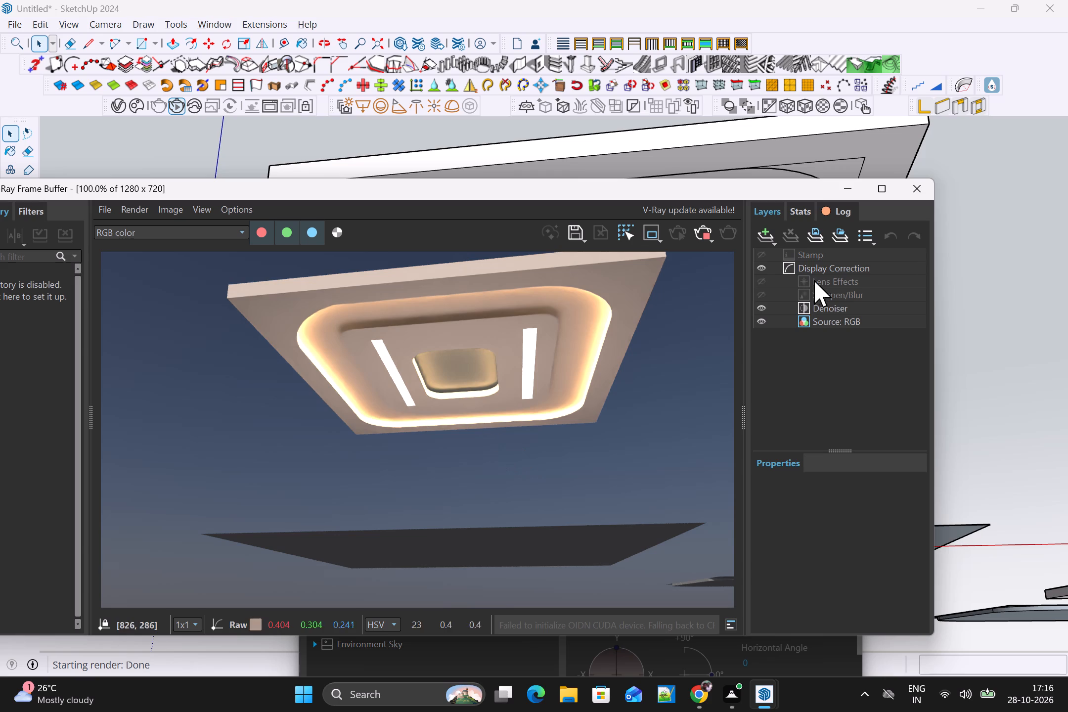
{"action": "left_click", "coordinate": [703, 237]}
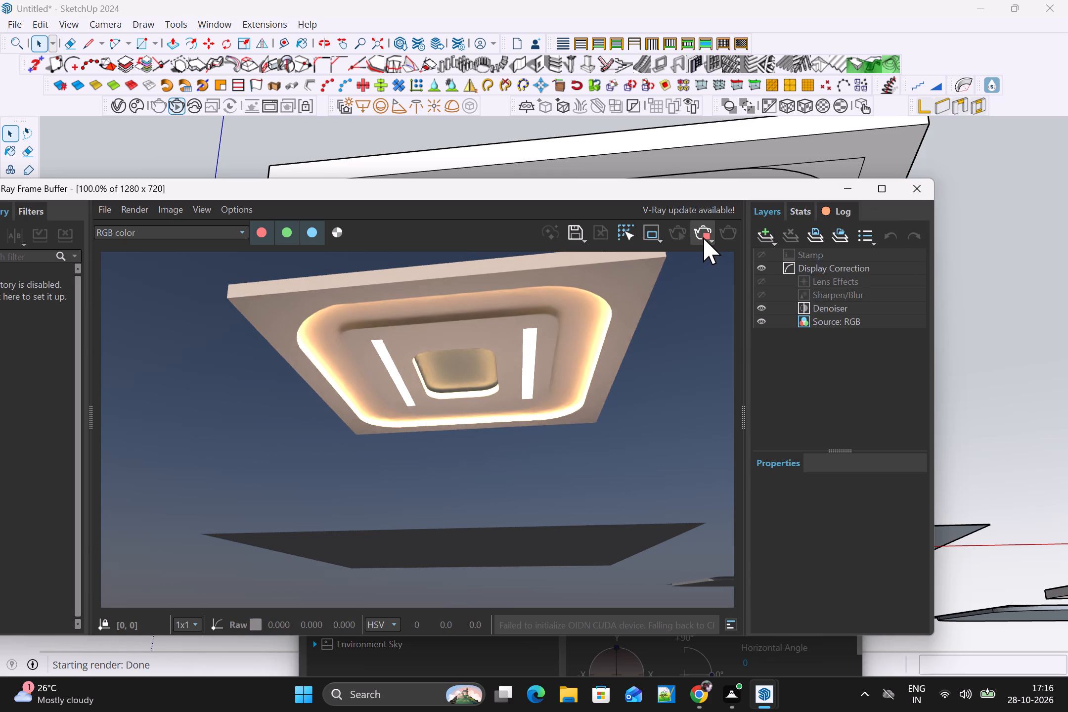
{"action": "left_click", "coordinate": [909, 196]}
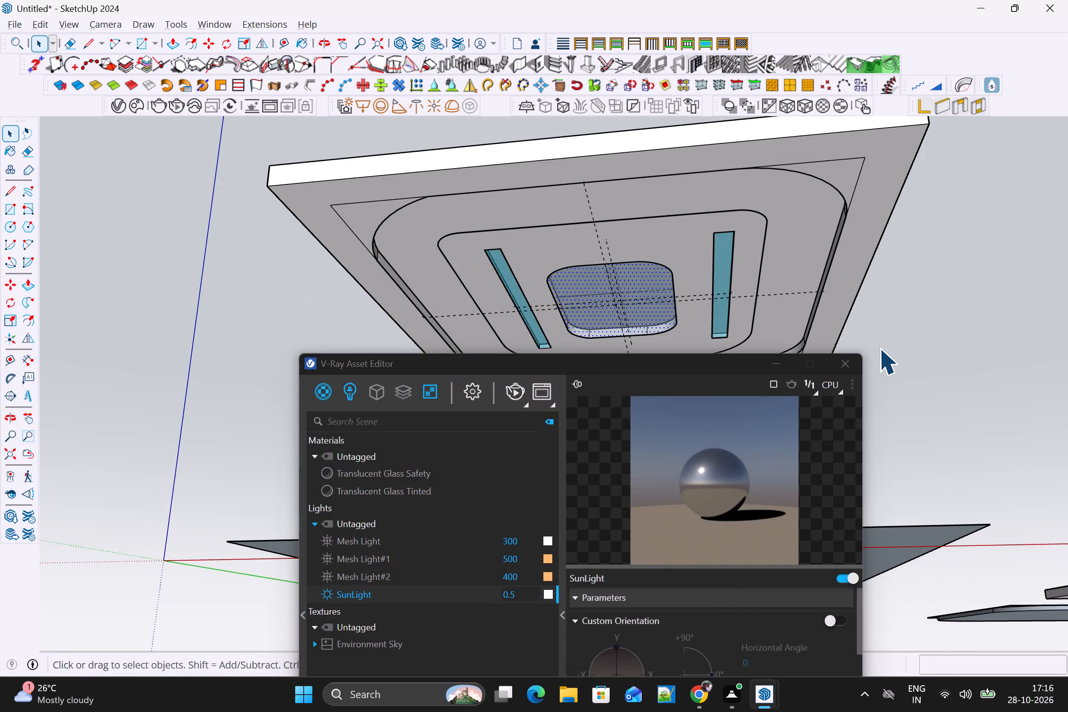
Close the V-Ray asset editor.
{"action": "scroll", "coordinate": [876, 349], "scroll_direction": "down", "scroll_amount": 3}
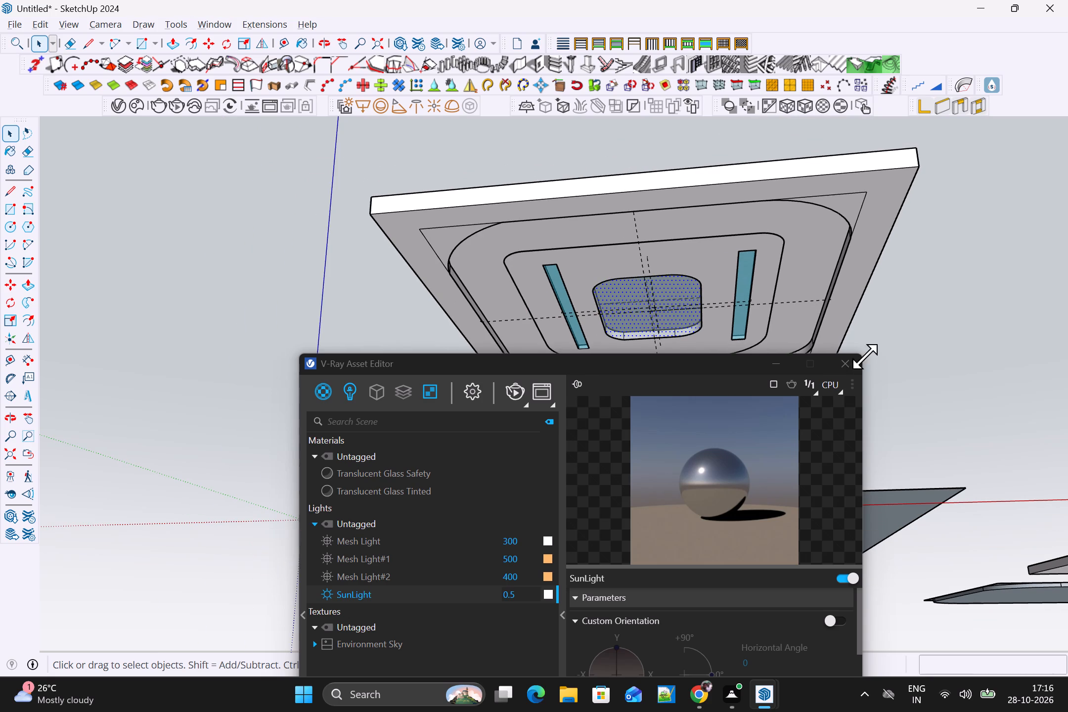
{"action": "left_click", "coordinate": [853, 363]}
Examine the ceiling panel's underside from several angles, focusing on the central recess and the two glass-covered grooves.
{"action": "middle_click_drag", "start_coordinate": [850, 362], "coordinate": [698, 368]}
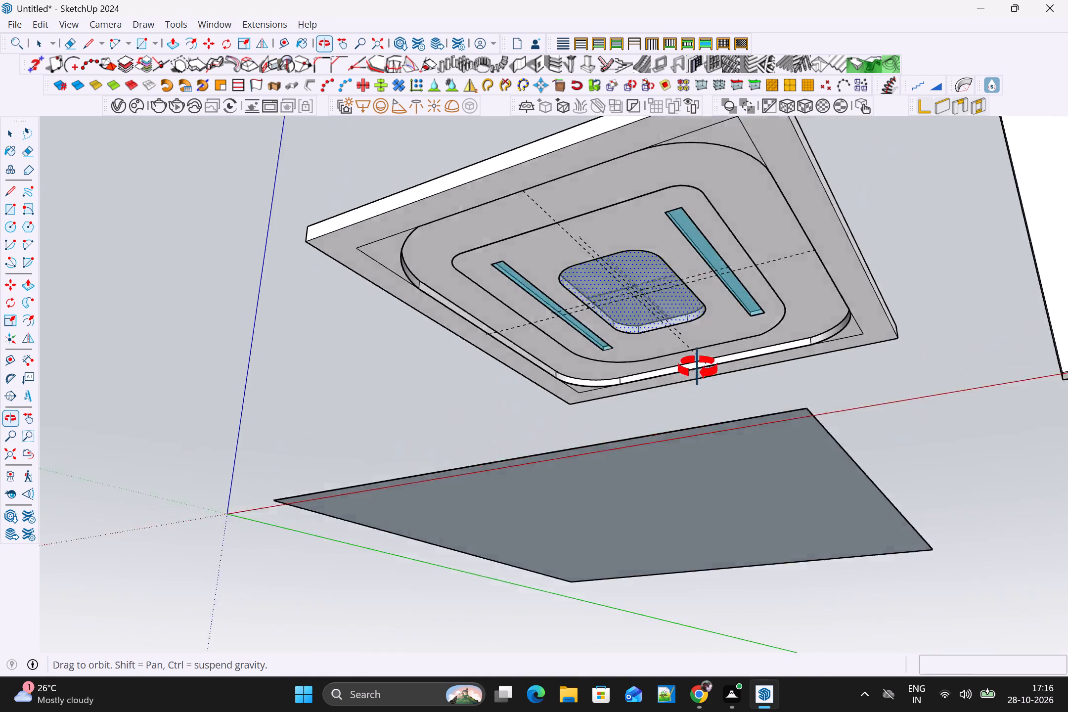
{"action": "middle_click_drag", "start_coordinate": [698, 368], "coordinate": [715, 396]}
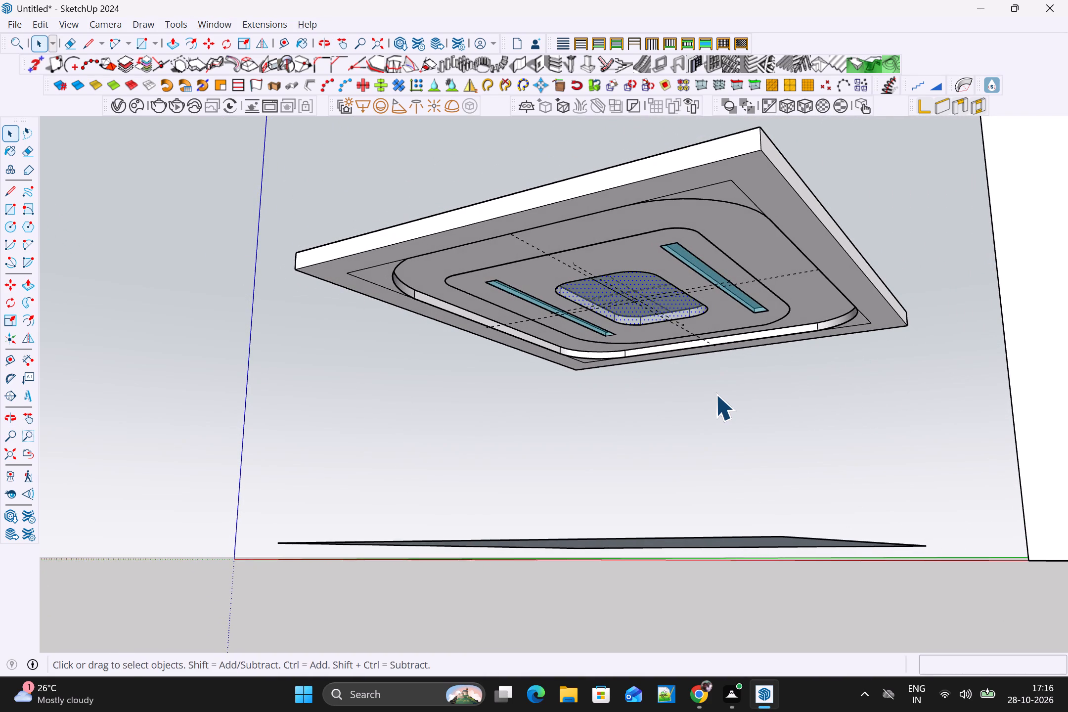
{"action": "scroll", "coordinate": [714, 393], "scroll_direction": "up", "scroll_amount": 2}
{"action": "middle_click_drag", "start_coordinate": [714, 390], "coordinate": [879, 369]}
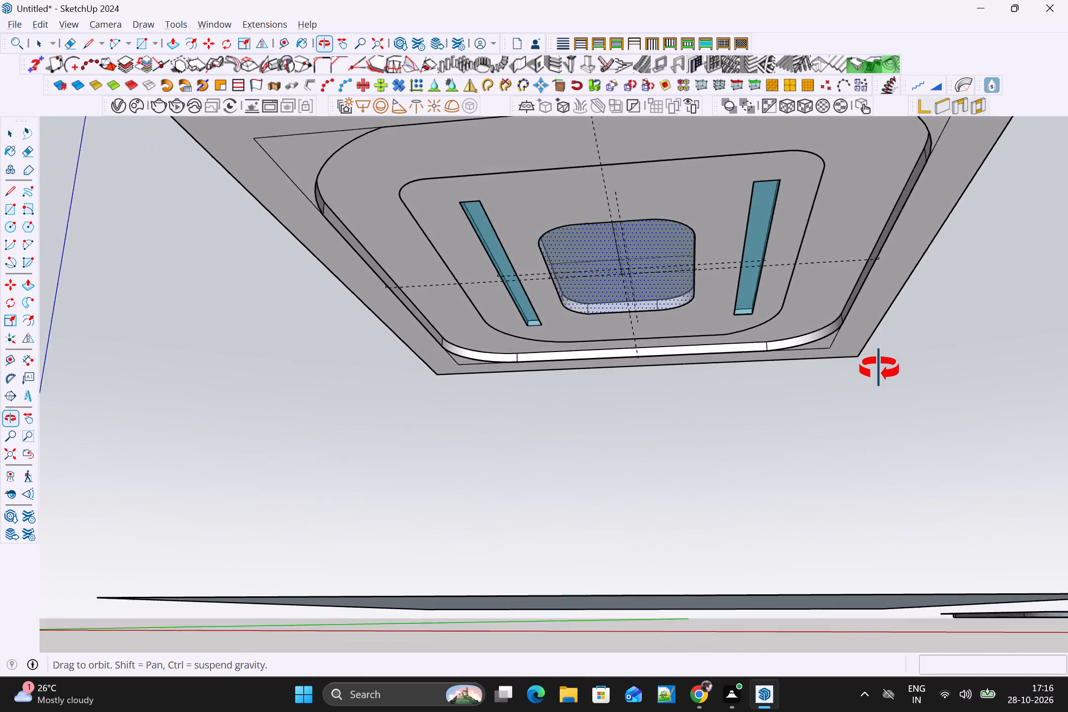
{"action": "middle_click_drag", "start_coordinate": [879, 369], "coordinate": [999, 399]}
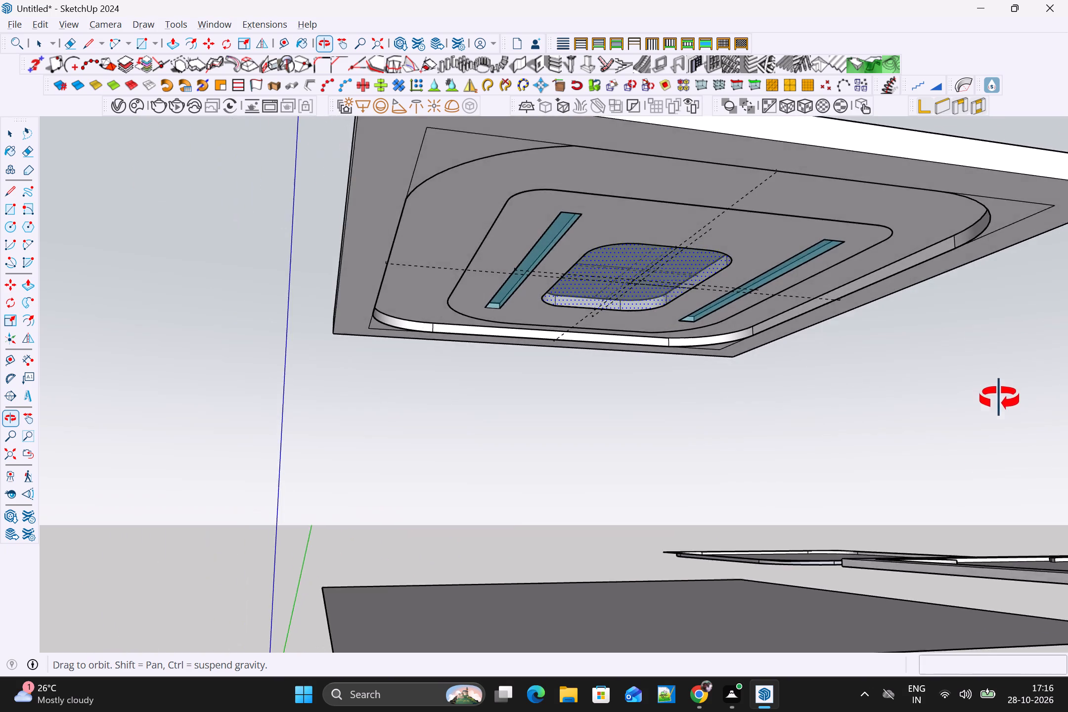
{"action": "middle_click_drag", "start_coordinate": [999, 399], "coordinate": [869, 373]}
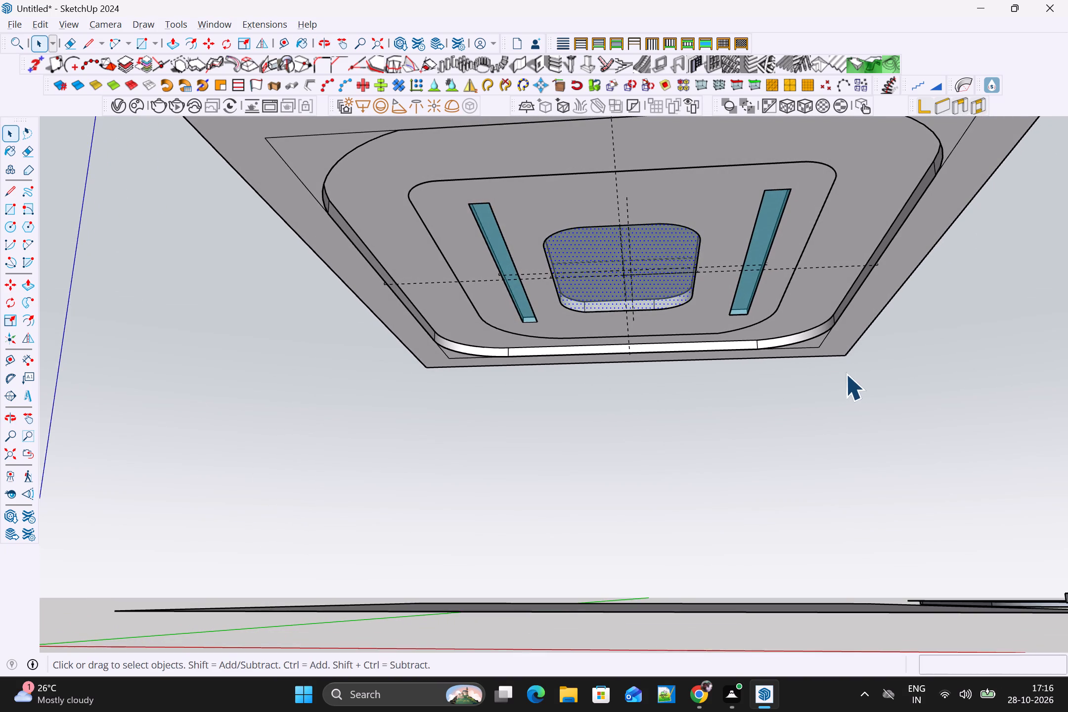
{"action": "middle_click_drag", "start_coordinate": [816, 376], "coordinate": [778, 403]}
{"action": "middle_click_drag", "start_coordinate": [732, 255], "coordinate": [719, 234]}
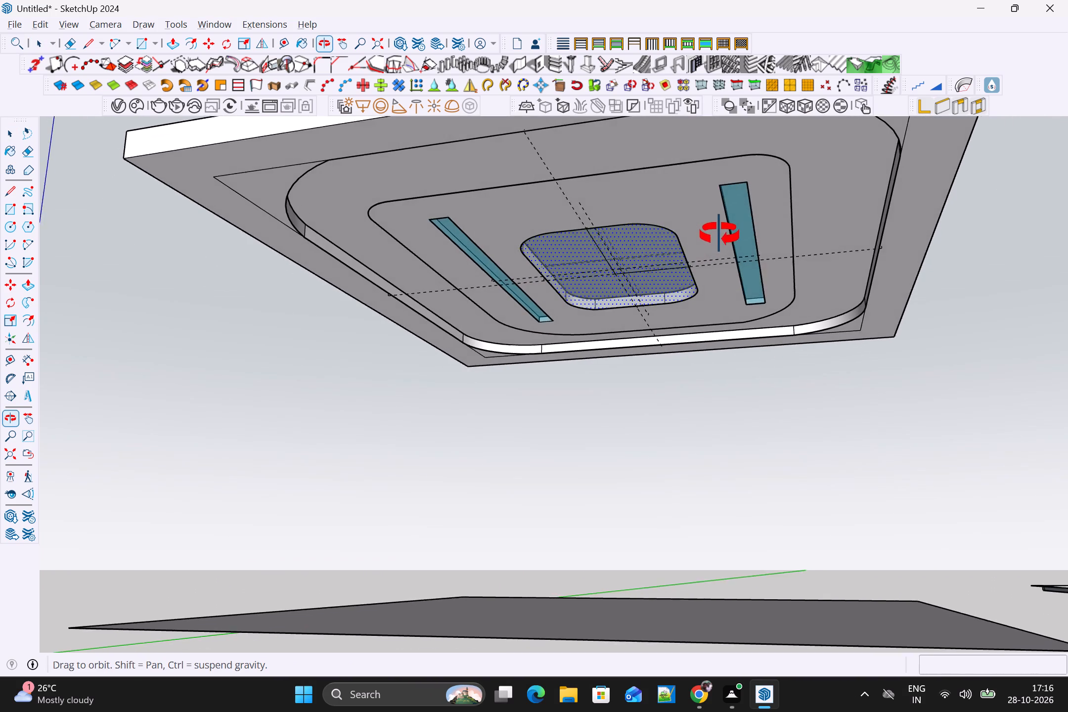
{"action": "middle_click_drag", "start_coordinate": [719, 234], "coordinate": [724, 233]}
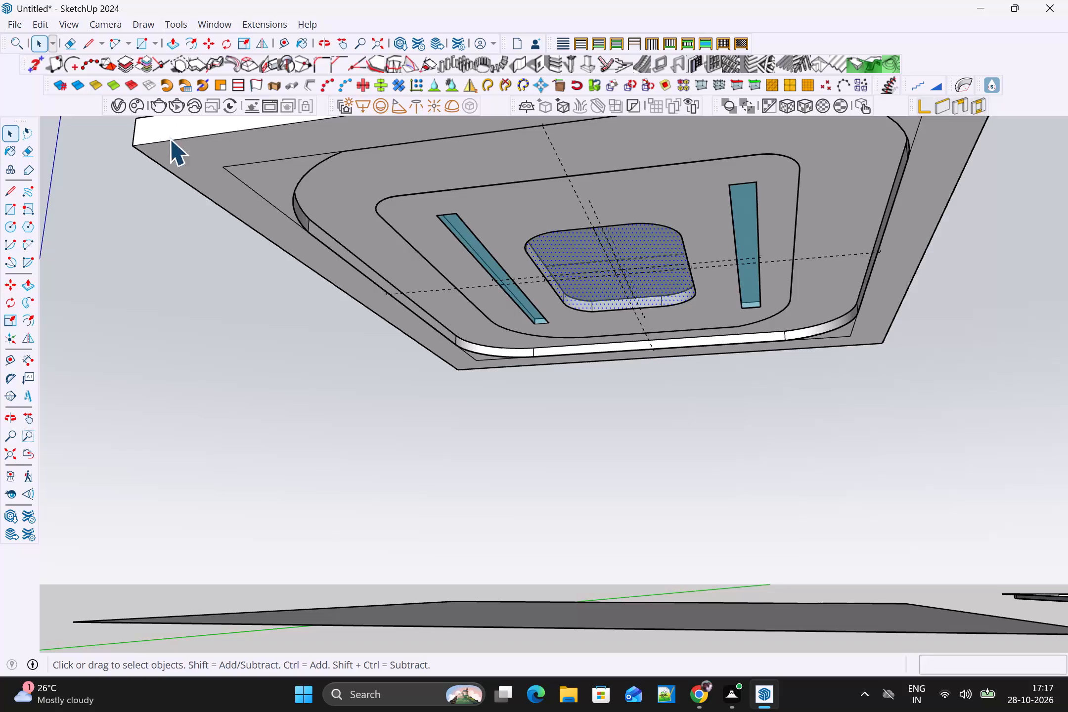
{"action": "scroll", "coordinate": [549, 235], "scroll_direction": "up", "scroll_amount": 3}
{"action": "middle_click_drag", "start_coordinate": [601, 315], "coordinate": [547, 268]}
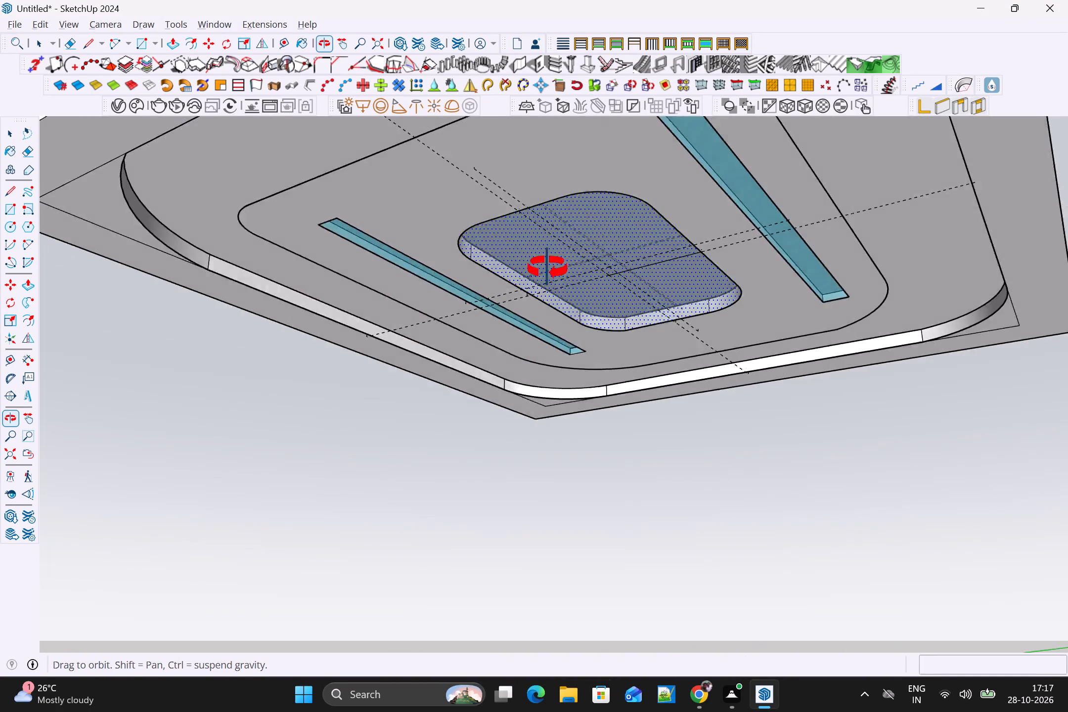
{"action": "middle_click_drag", "start_coordinate": [547, 268], "coordinate": [682, 265]}
{"action": "scroll", "coordinate": [609, 255], "scroll_direction": "up", "scroll_amount": 1}
{"action": "middle_click_drag", "start_coordinate": [664, 276], "coordinate": [548, 287], "text": "shift"}
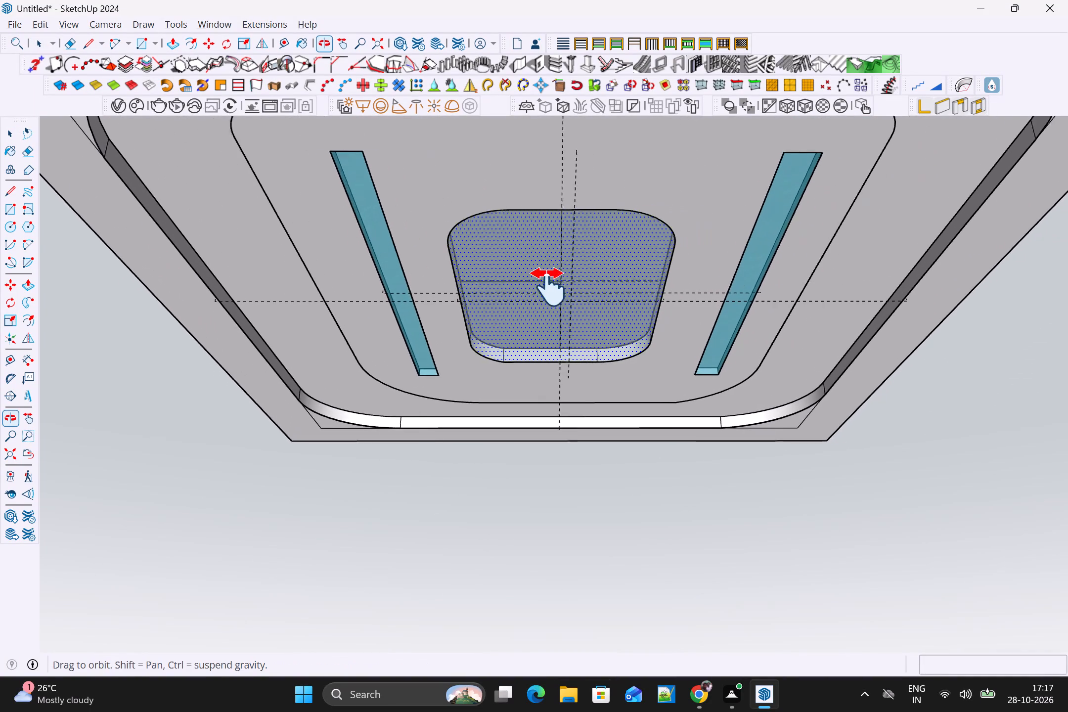
{"action": "middle_click_drag", "start_coordinate": [548, 287], "coordinate": [540, 296], "text": "shift"}
{"action": "scroll", "coordinate": [623, 290], "scroll_direction": "up", "scroll_amount": 2}
{"action": "middle_click_drag", "start_coordinate": [624, 321], "coordinate": [613, 362]}
{"action": "scroll", "coordinate": [616, 356], "scroll_direction": "up", "scroll_amount": 2}
{"action": "middle_click_drag", "start_coordinate": [616, 356], "coordinate": [608, 399]}
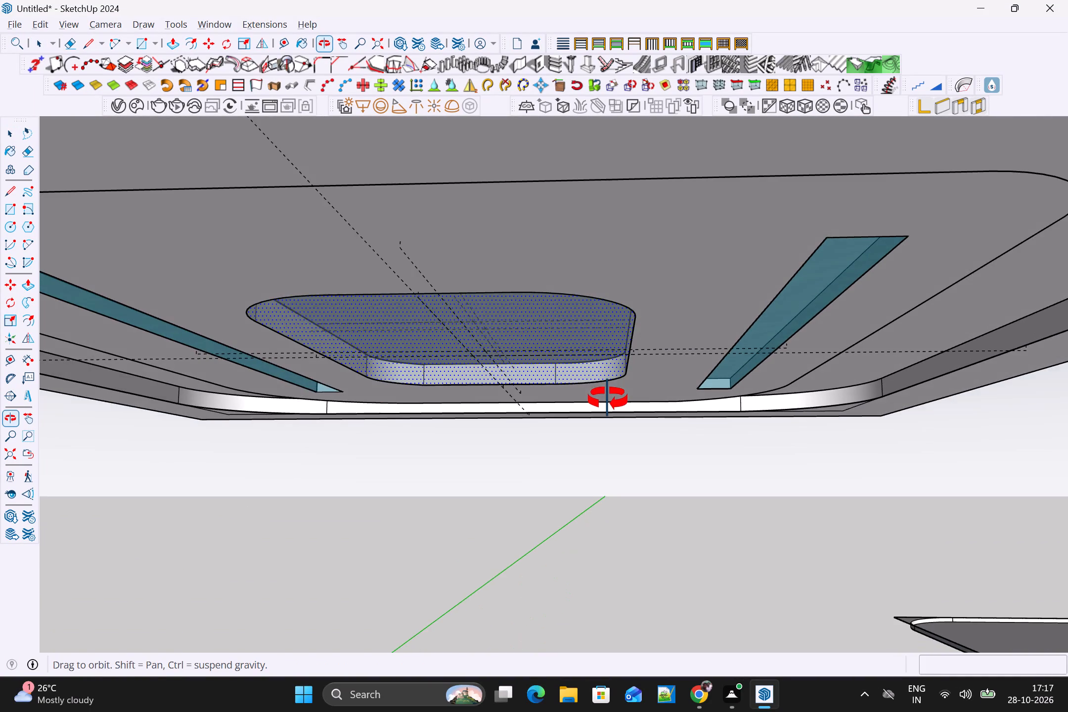
{"action": "middle_click_drag", "start_coordinate": [608, 399], "coordinate": [630, 330]}
{"action": "scroll", "coordinate": [634, 329], "scroll_direction": "down", "scroll_amount": 5}
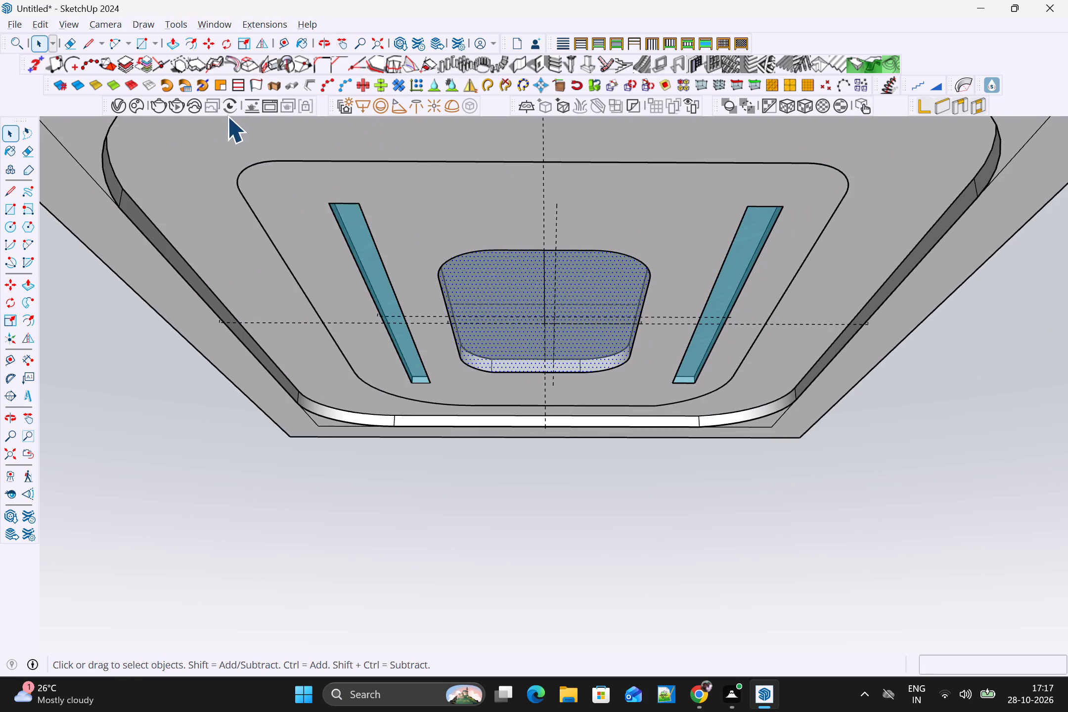
Download the dark cylindrical Ceiling Lamp 298 model from the Lighting category of Chaos Cosmos.
{"action": "left_click", "coordinate": [140, 107]}
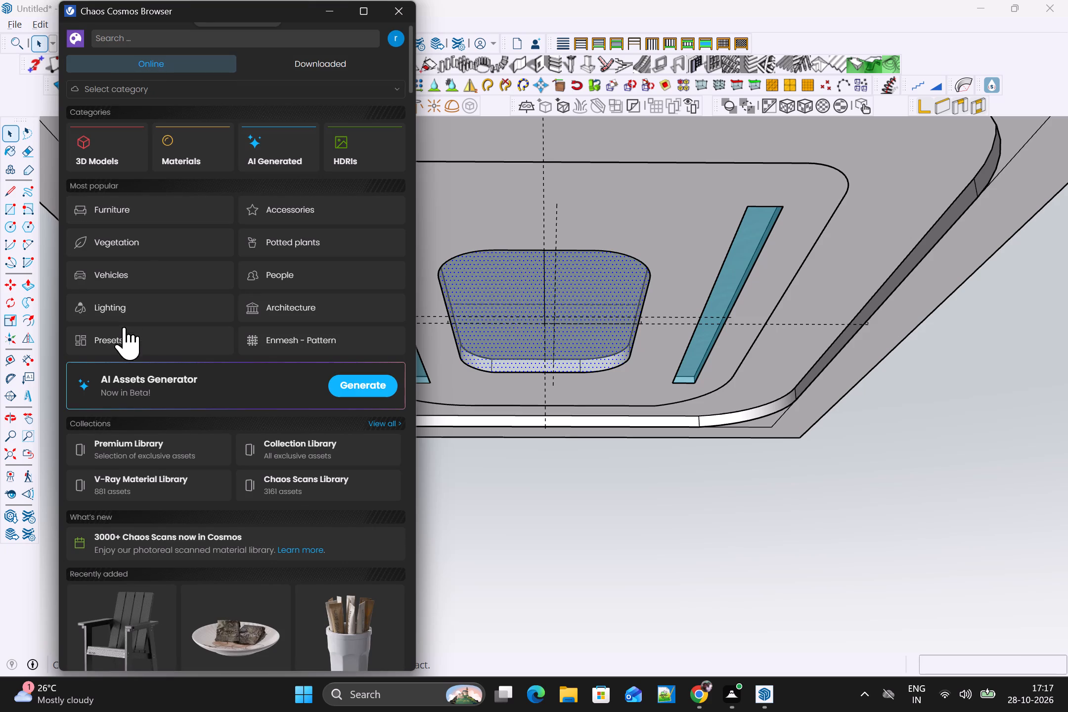
{"action": "left_click", "coordinate": [136, 311]}
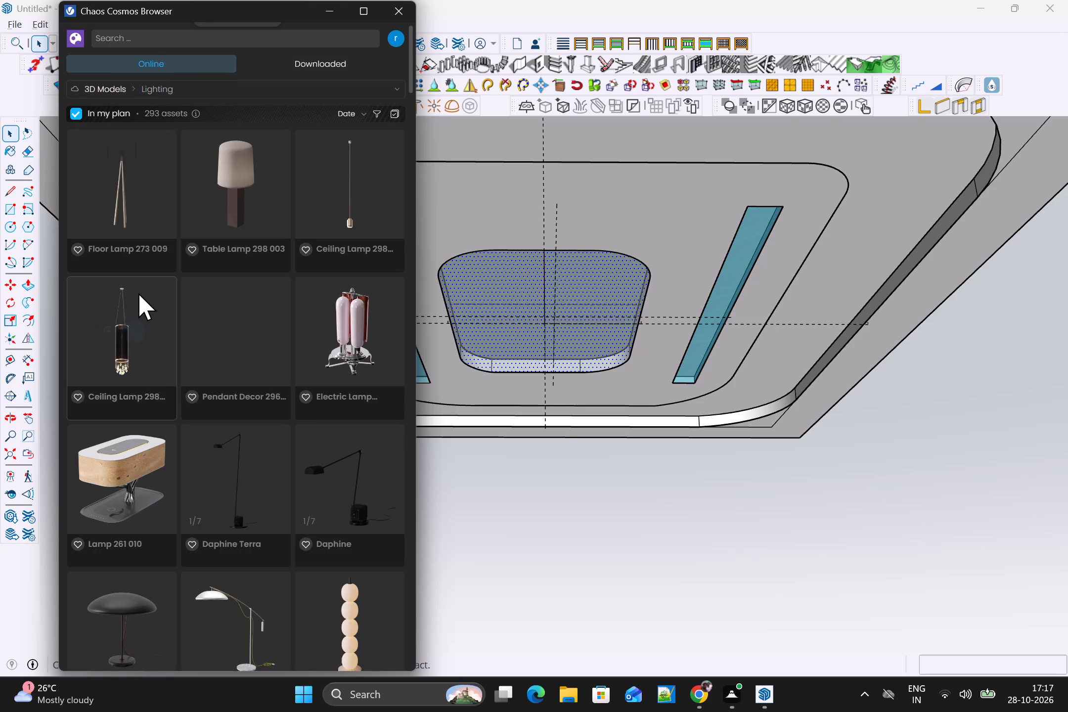
{"action": "scroll", "coordinate": [259, 340], "scroll_direction": "down", "scroll_amount": 1}
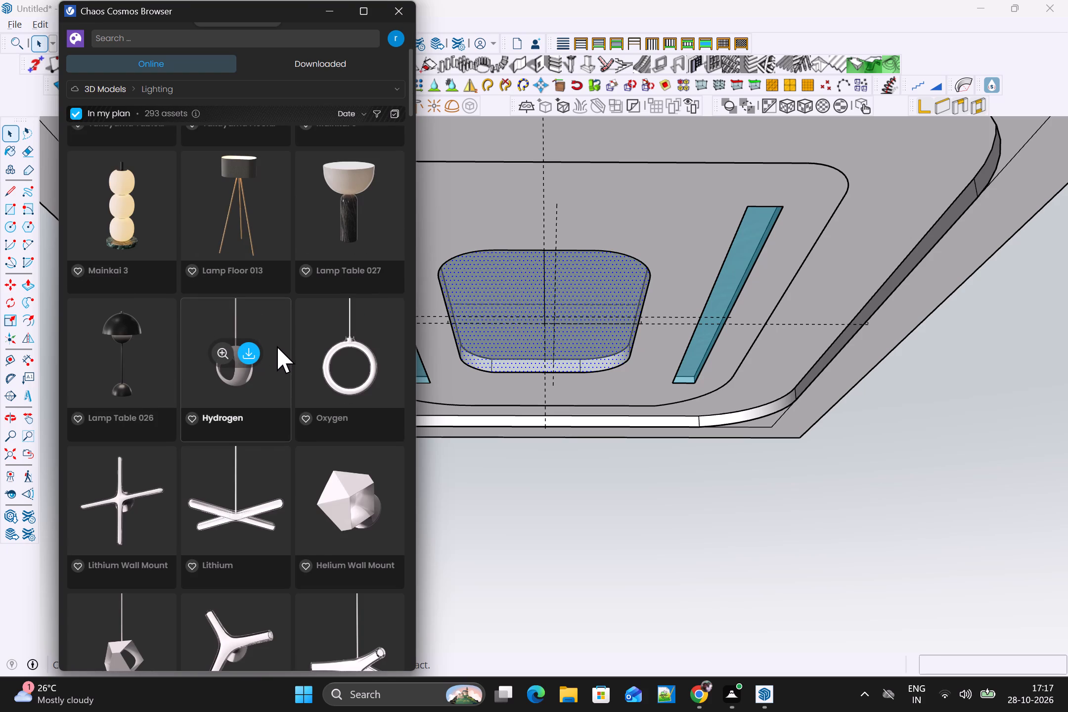
{"action": "scroll", "coordinate": [276, 346], "scroll_direction": "up", "scroll_amount": 1}
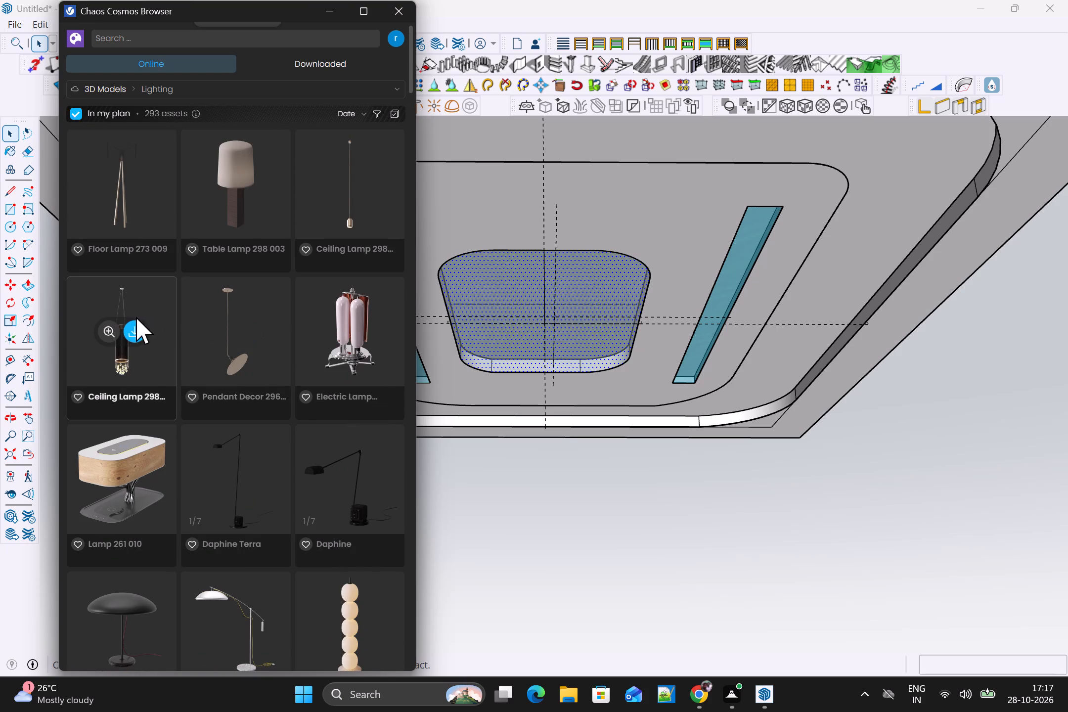
{"action": "left_click", "coordinate": [133, 335]}
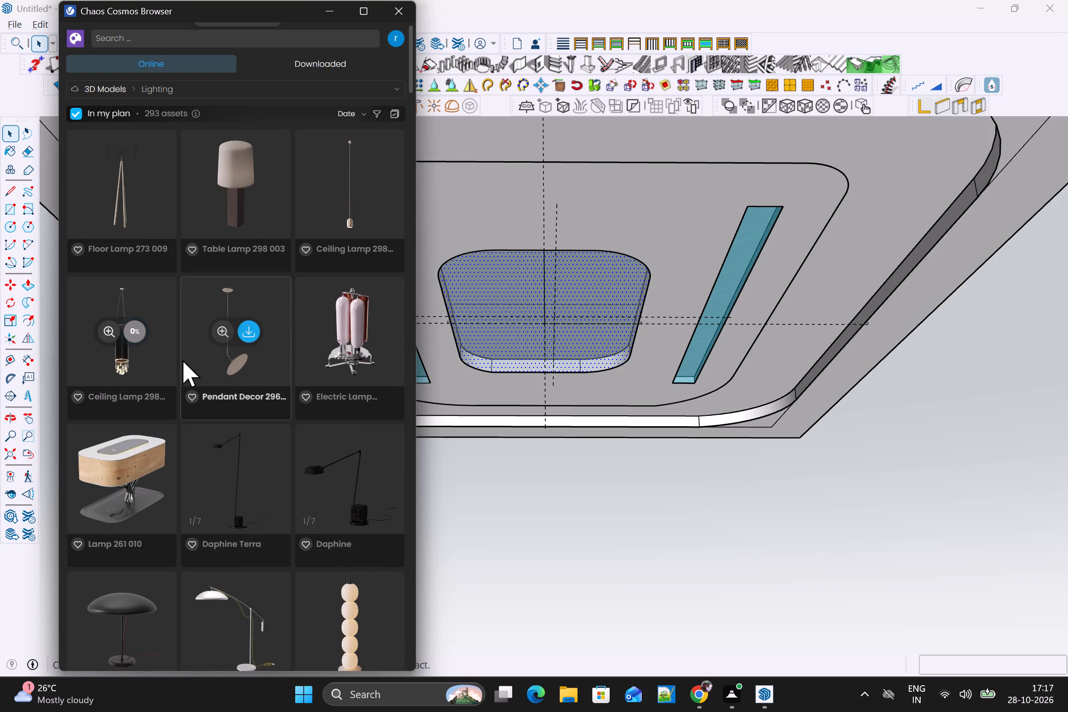
Browse the Lighting category of Chaos Cosmos for other ceiling and pendant fixtures while the lamp downloads.
{"action": "scroll", "coordinate": [183, 360], "scroll_direction": "down", "scroll_amount": 2}
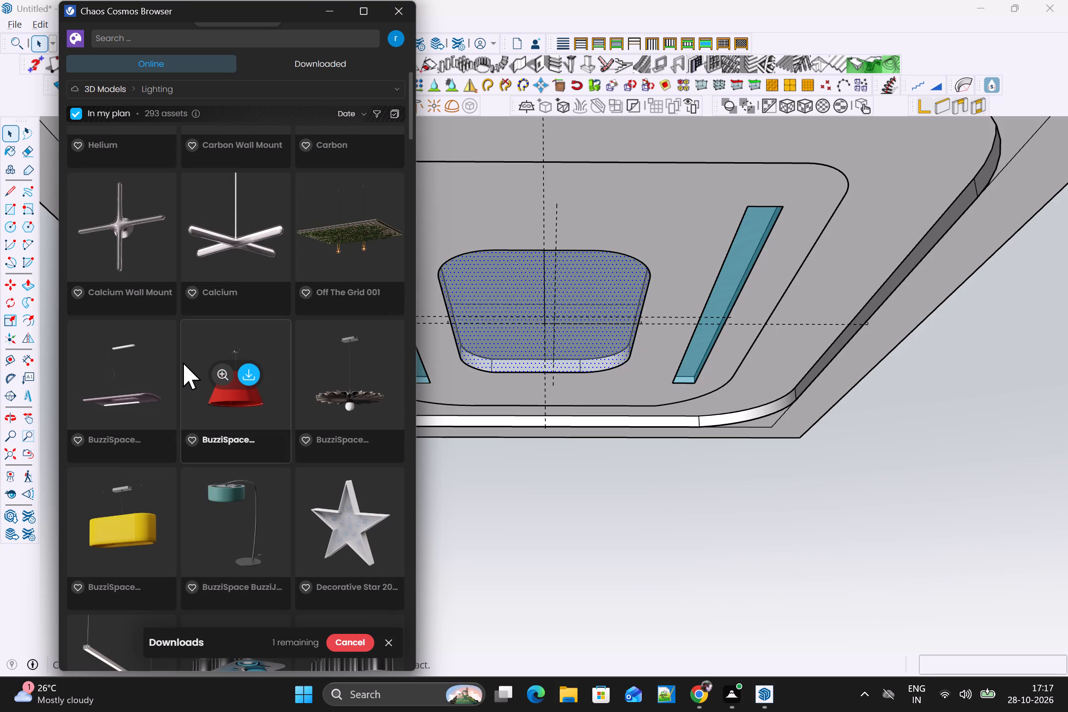
{"action": "scroll", "coordinate": [183, 362], "scroll_direction": "down", "scroll_amount": 1}
{"action": "scroll", "coordinate": [183, 362], "scroll_direction": "up", "scroll_amount": 1}
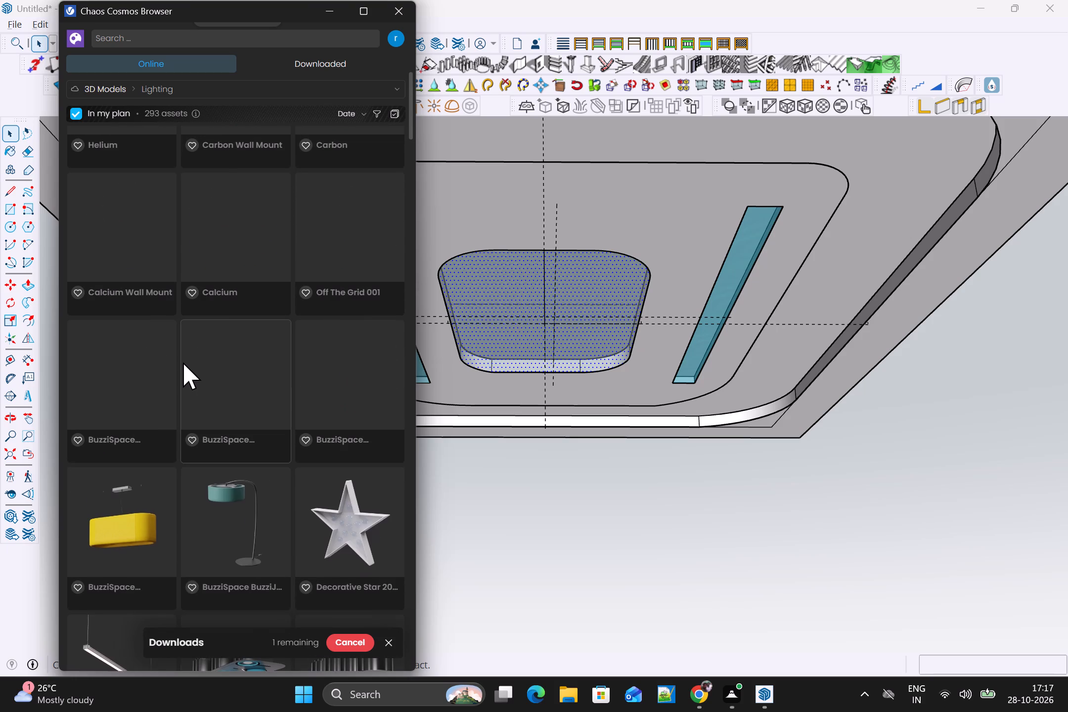
{"action": "scroll", "coordinate": [183, 362], "scroll_direction": "up", "scroll_amount": 2}
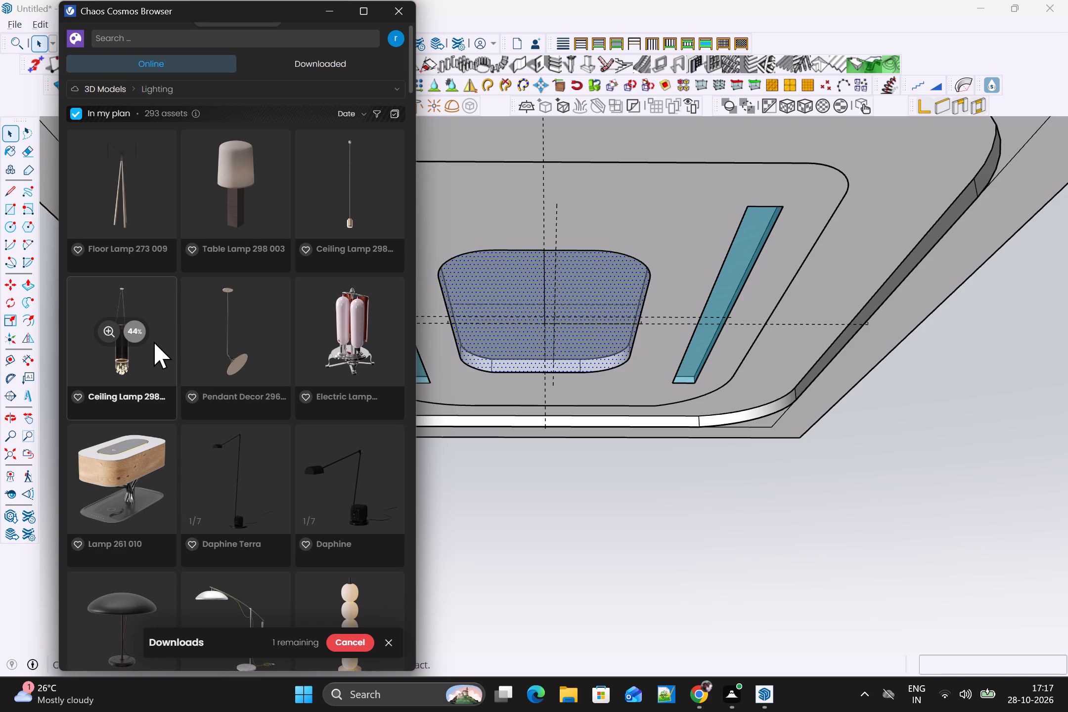
{"action": "scroll", "coordinate": [146, 353], "scroll_direction": "down", "scroll_amount": 2}
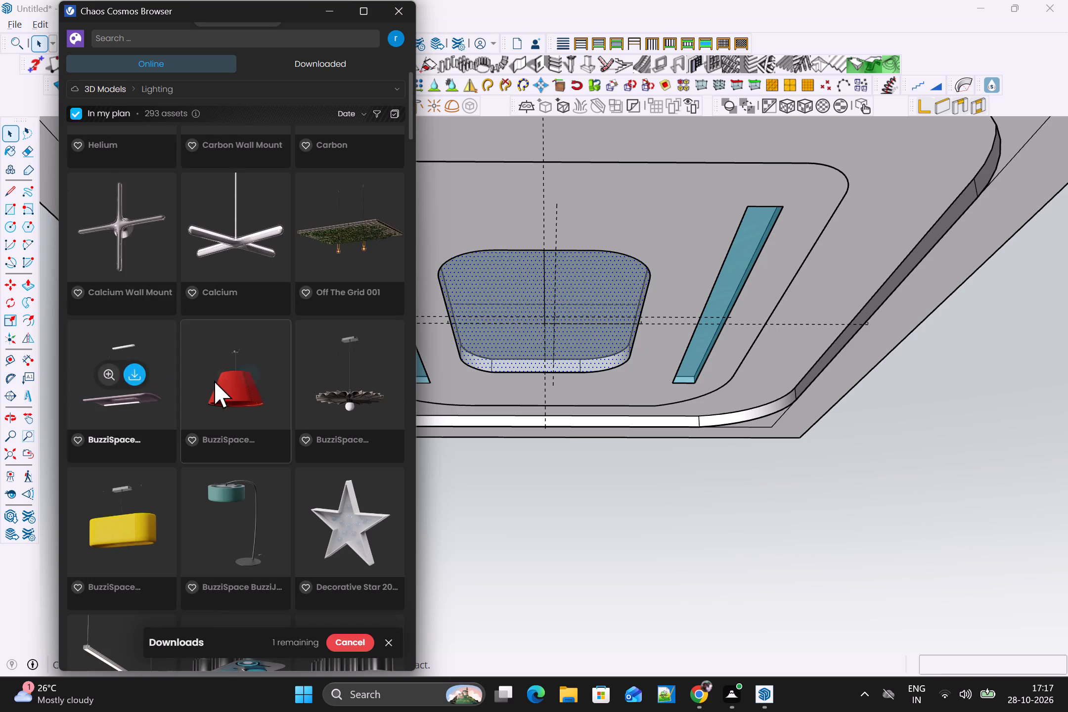
{"action": "scroll", "coordinate": [225, 390], "scroll_direction": "down", "scroll_amount": 4}
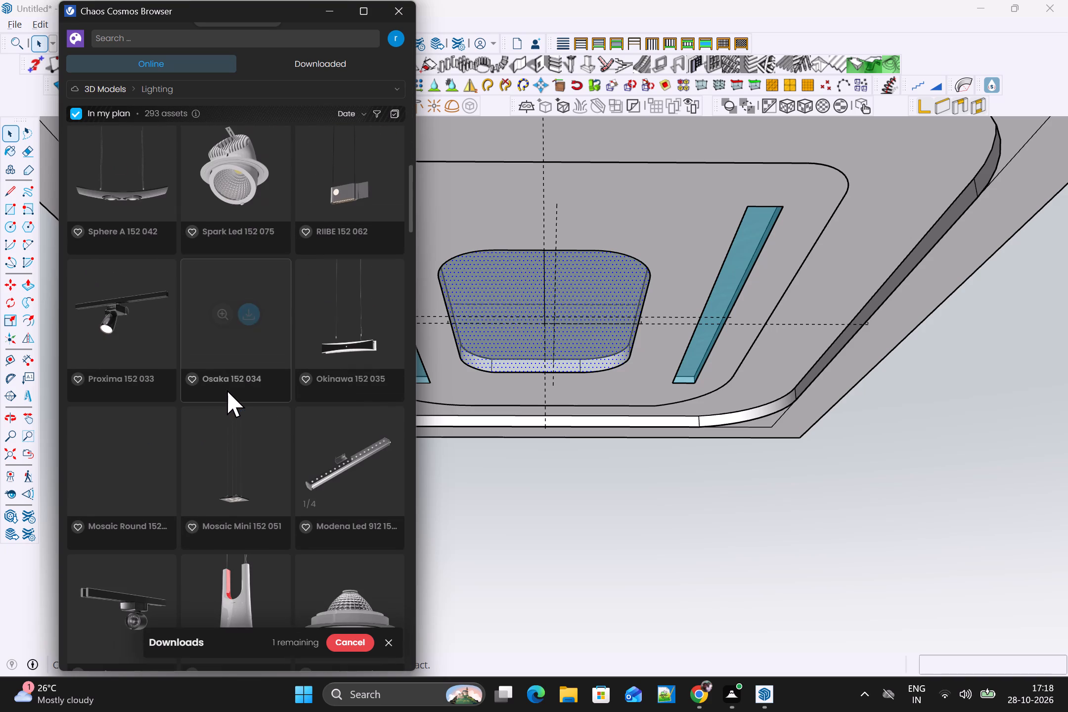
{"action": "scroll", "coordinate": [227, 390], "scroll_direction": "up", "scroll_amount": 4}
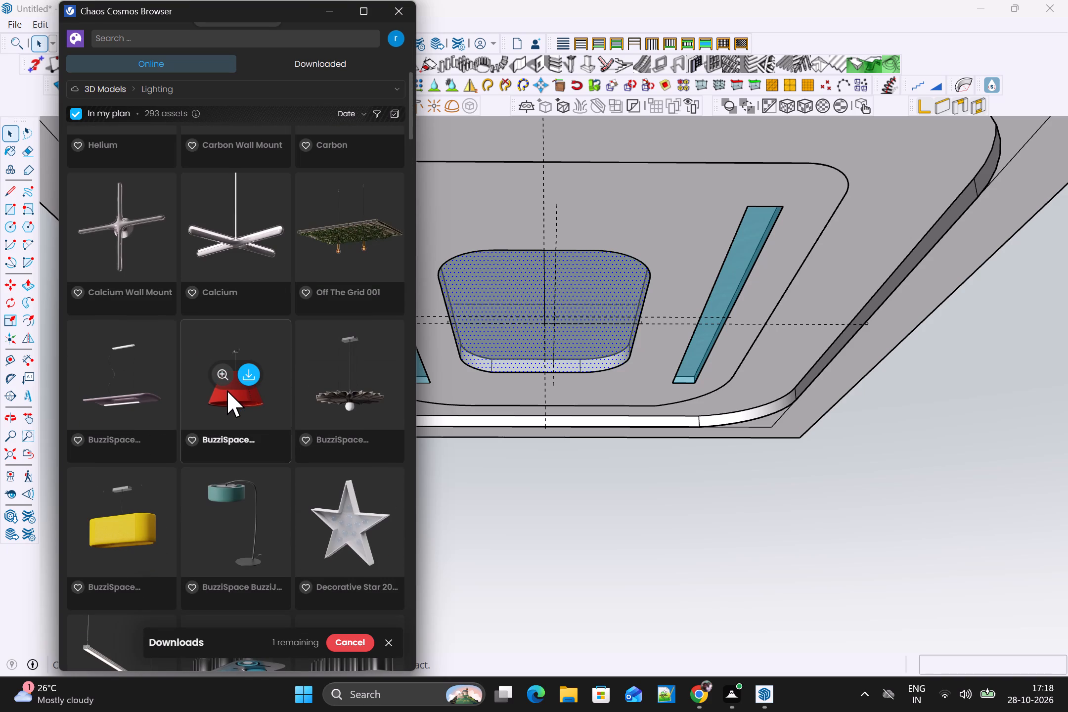
{"action": "scroll", "coordinate": [197, 369], "scroll_direction": "up", "scroll_amount": 1}
{"action": "scroll", "coordinate": [197, 370], "scroll_direction": "down", "scroll_amount": 1}
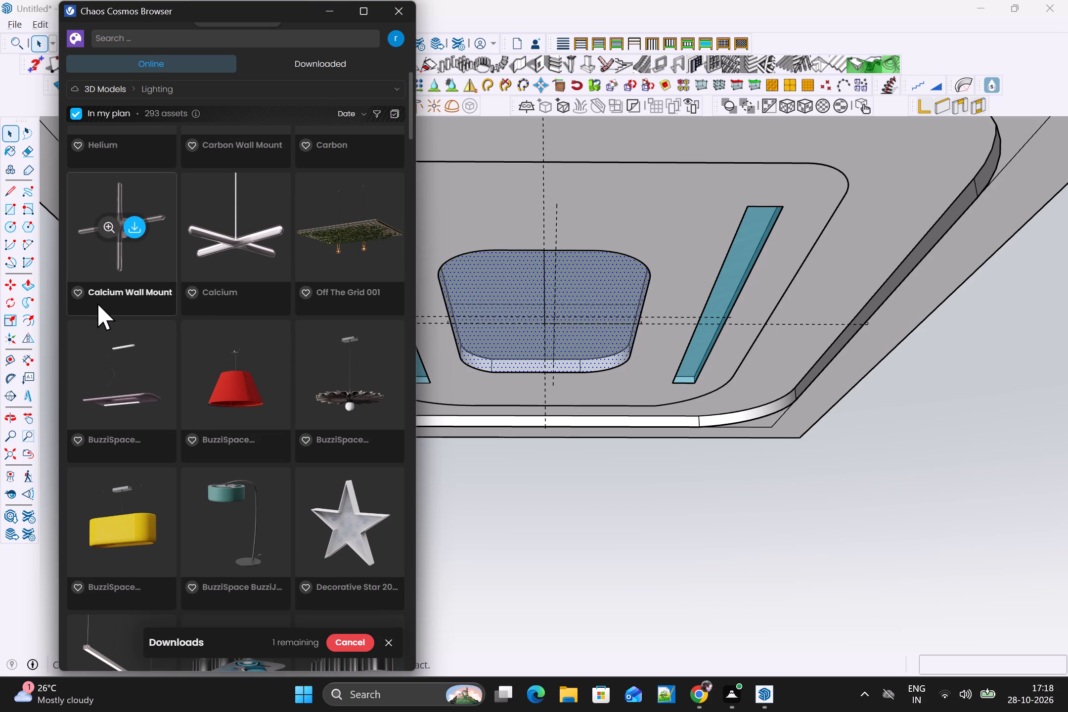
{"action": "scroll", "coordinate": [142, 308], "scroll_direction": "up", "scroll_amount": 1}
{"action": "scroll", "coordinate": [185, 321], "scroll_direction": "down", "scroll_amount": 2}
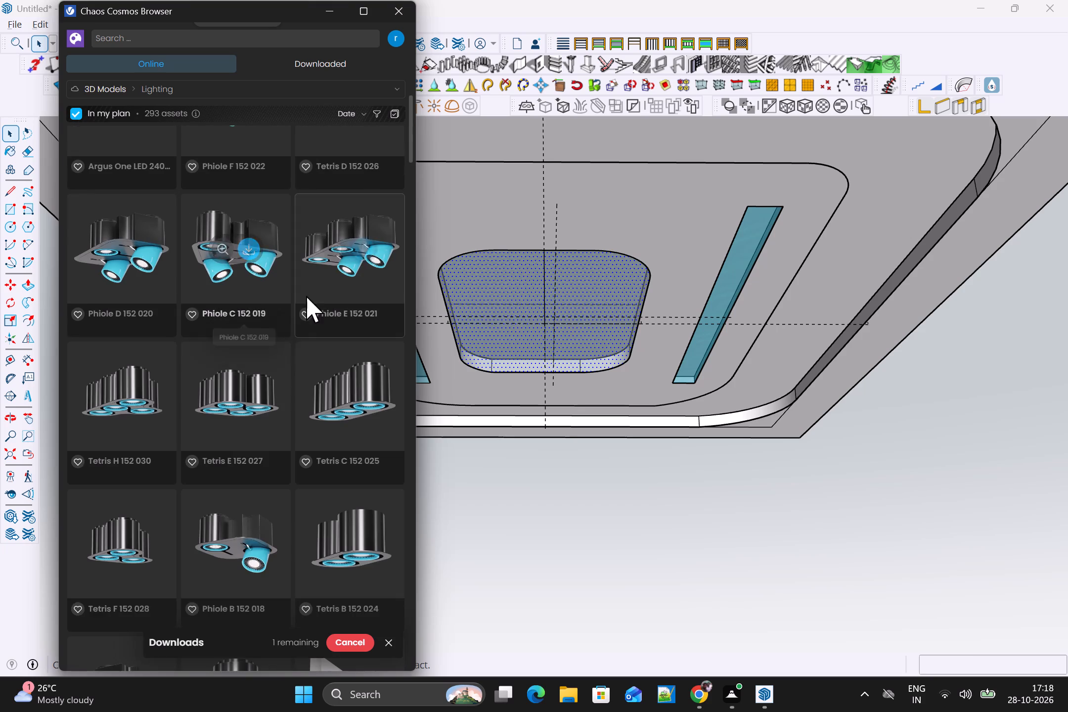
{"action": "scroll", "coordinate": [306, 296], "scroll_direction": "up", "scroll_amount": 1}
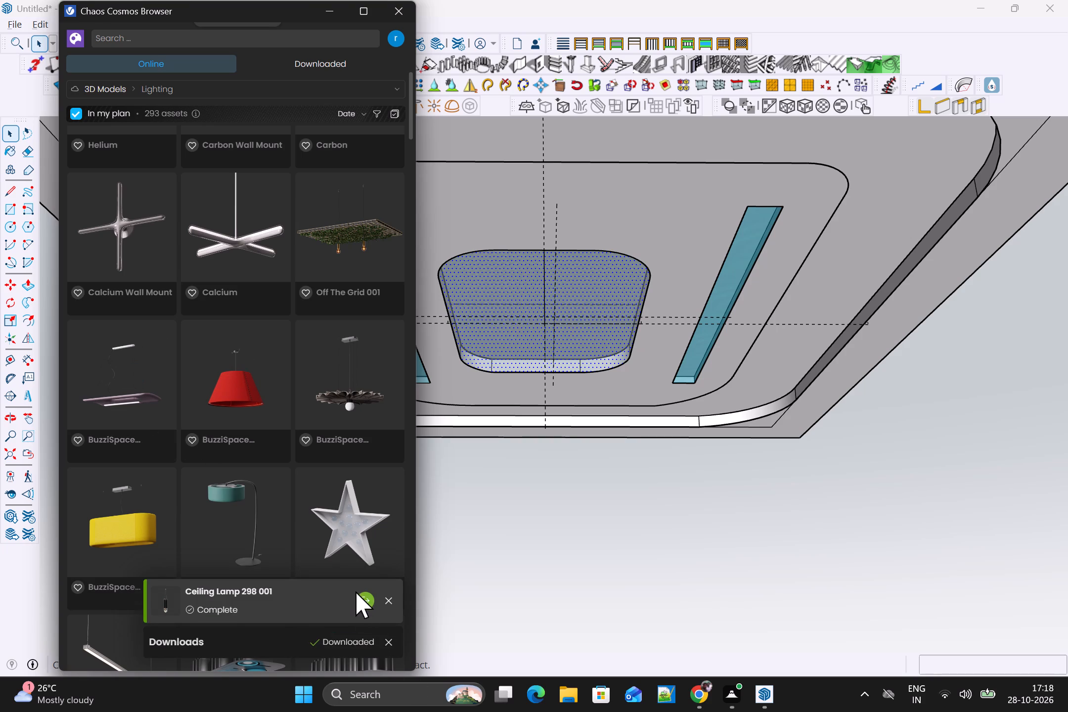
Insert the downloaded Ceiling Lamp 298 001 at the centre of the ceiling panel's recess and close the Cosmos browser.
{"action": "left_click", "coordinate": [365, 606]}
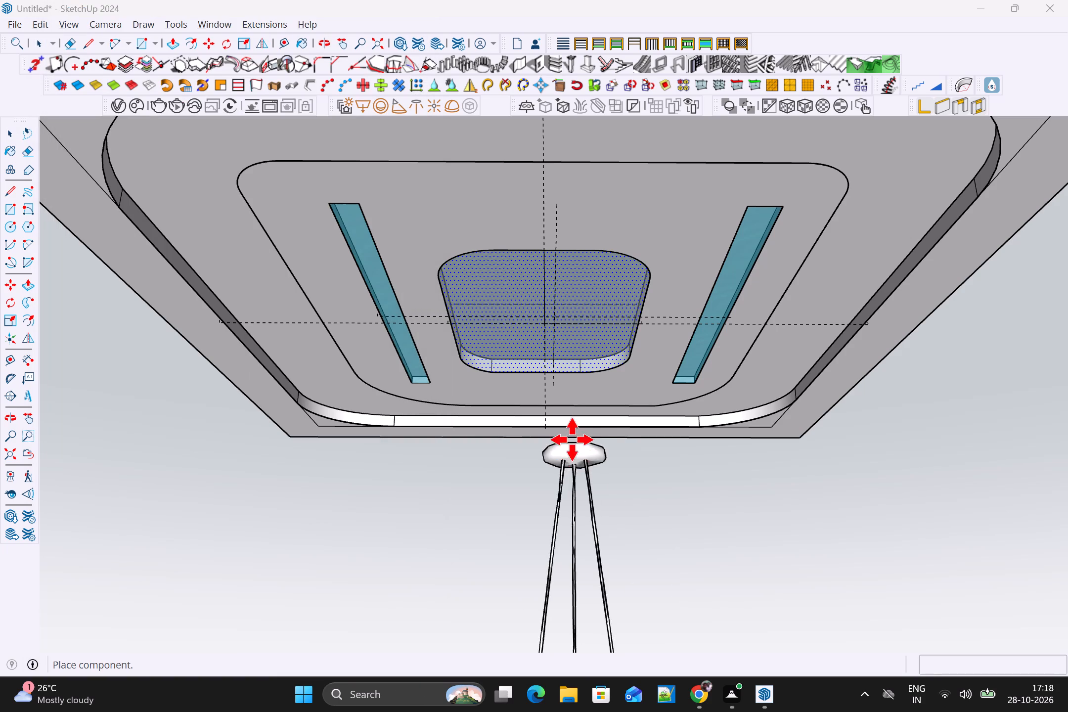
{"action": "scroll", "coordinate": [550, 322], "scroll_direction": "down", "scroll_amount": 9}
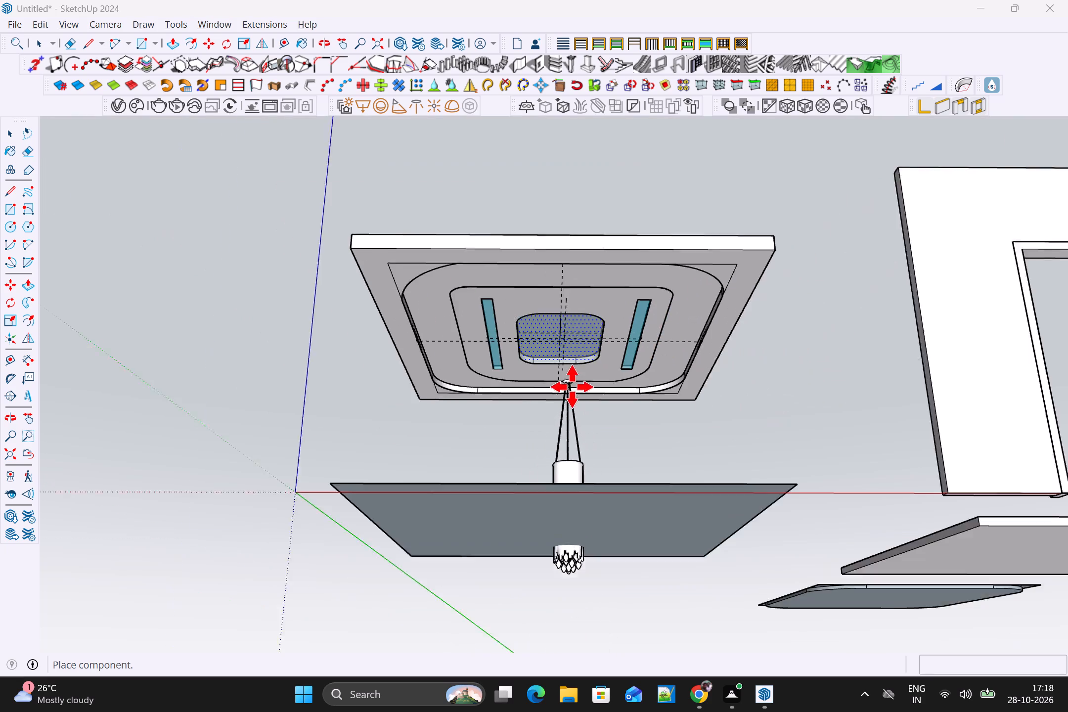
{"action": "scroll", "coordinate": [553, 387], "scroll_direction": "down", "scroll_amount": 2}
{"action": "scroll", "coordinate": [558, 347], "scroll_direction": "down", "scroll_amount": 5}
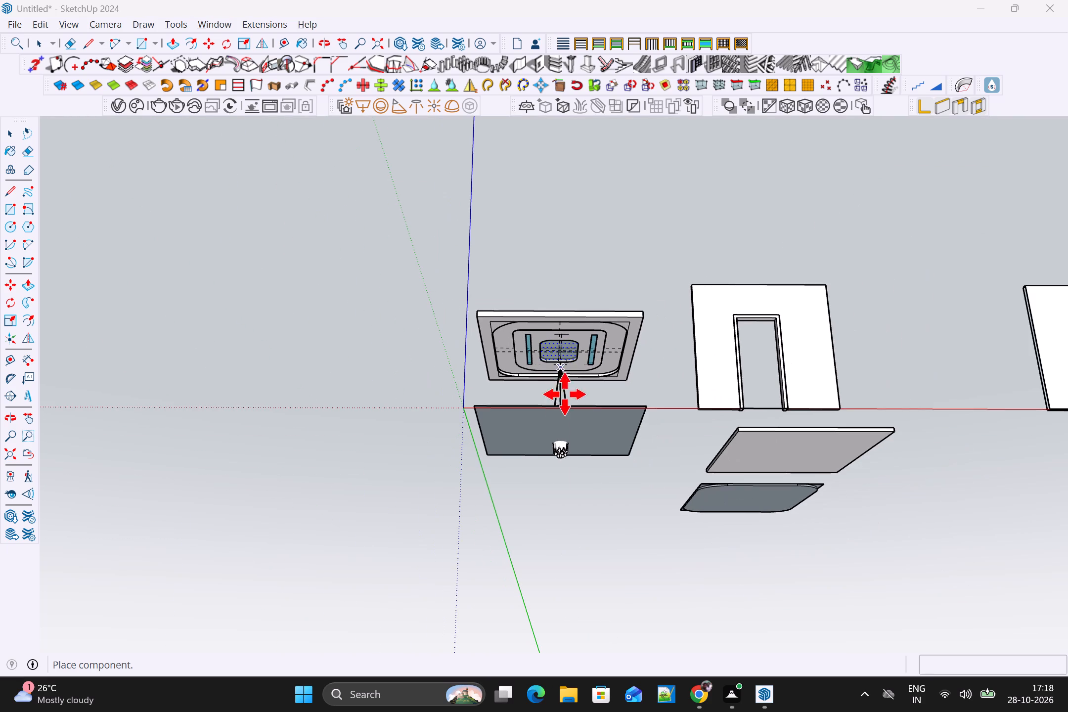
{"action": "middle_click_drag", "start_coordinate": [573, 398], "coordinate": [543, 632], "text": "shift"}
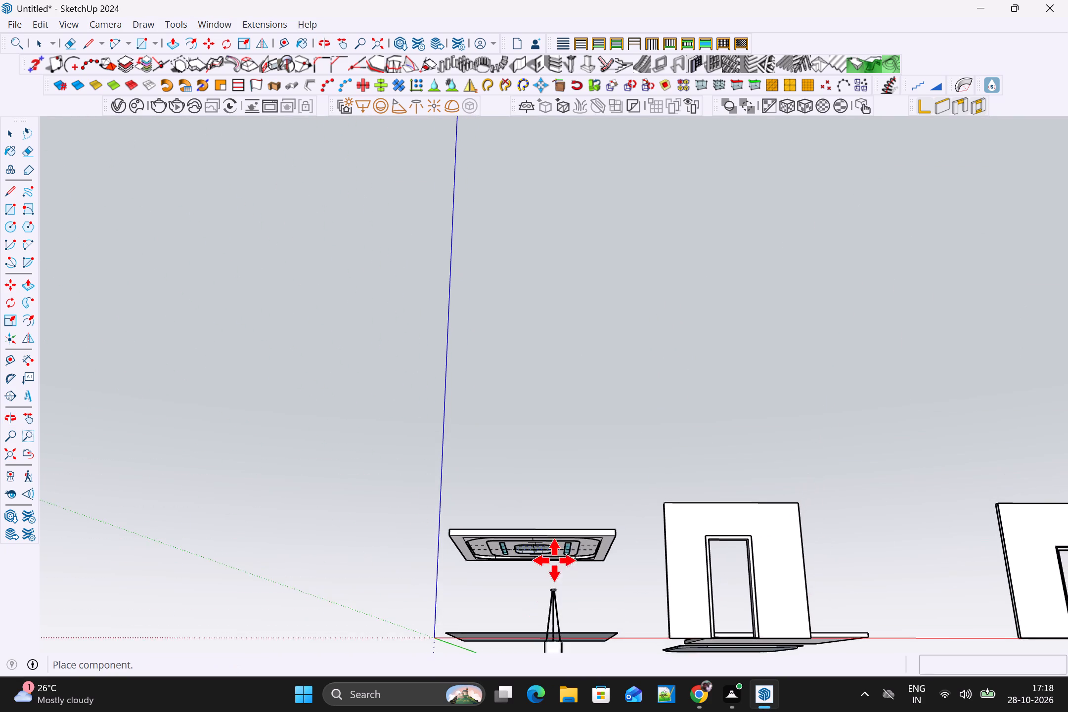
{"action": "scroll", "coordinate": [553, 554], "scroll_direction": "up", "scroll_amount": 10}
{"action": "middle_click_drag", "start_coordinate": [502, 541], "coordinate": [700, 500]}
{"action": "left_click", "coordinate": [492, 550]}
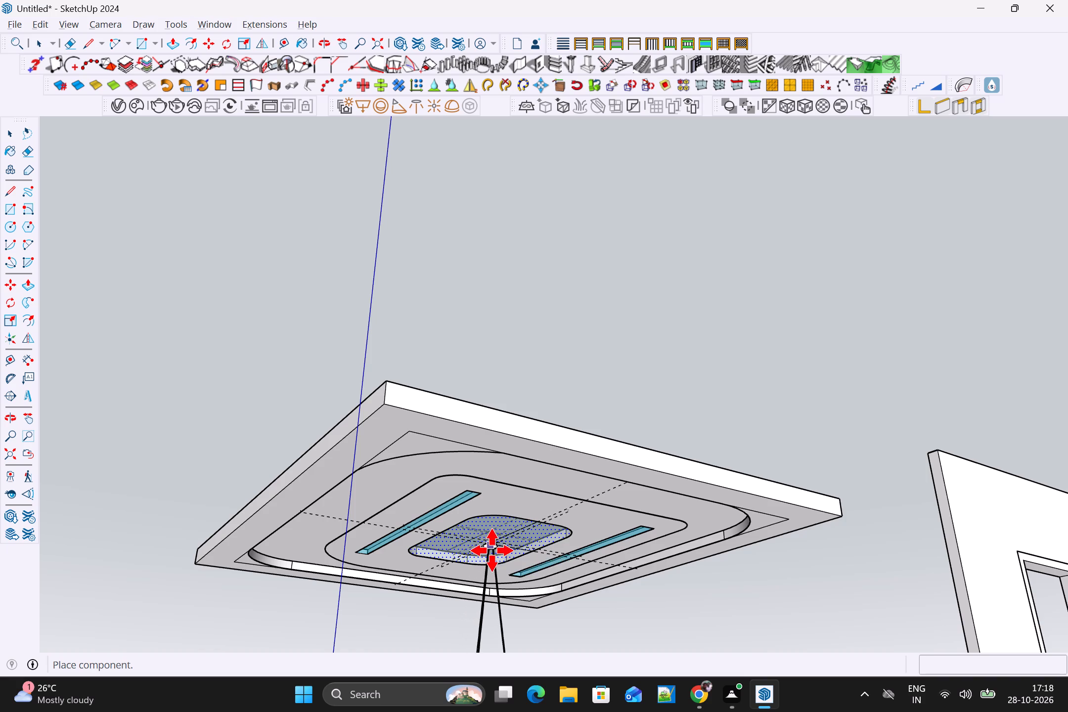
{"action": "scroll", "coordinate": [552, 550], "scroll_direction": "down", "scroll_amount": 4}
{"action": "key", "text": "space"}
{"action": "scroll", "coordinate": [587, 553], "scroll_direction": "down", "scroll_amount": 3}
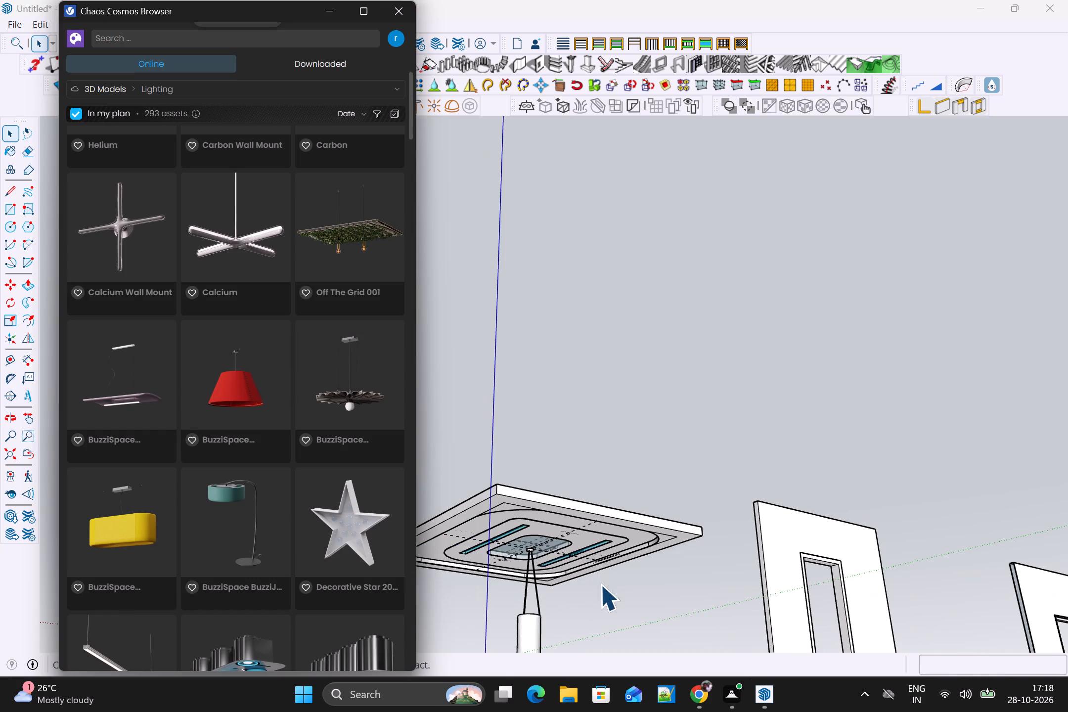
{"action": "middle_click_drag", "start_coordinate": [537, 653], "coordinate": [426, 663]}
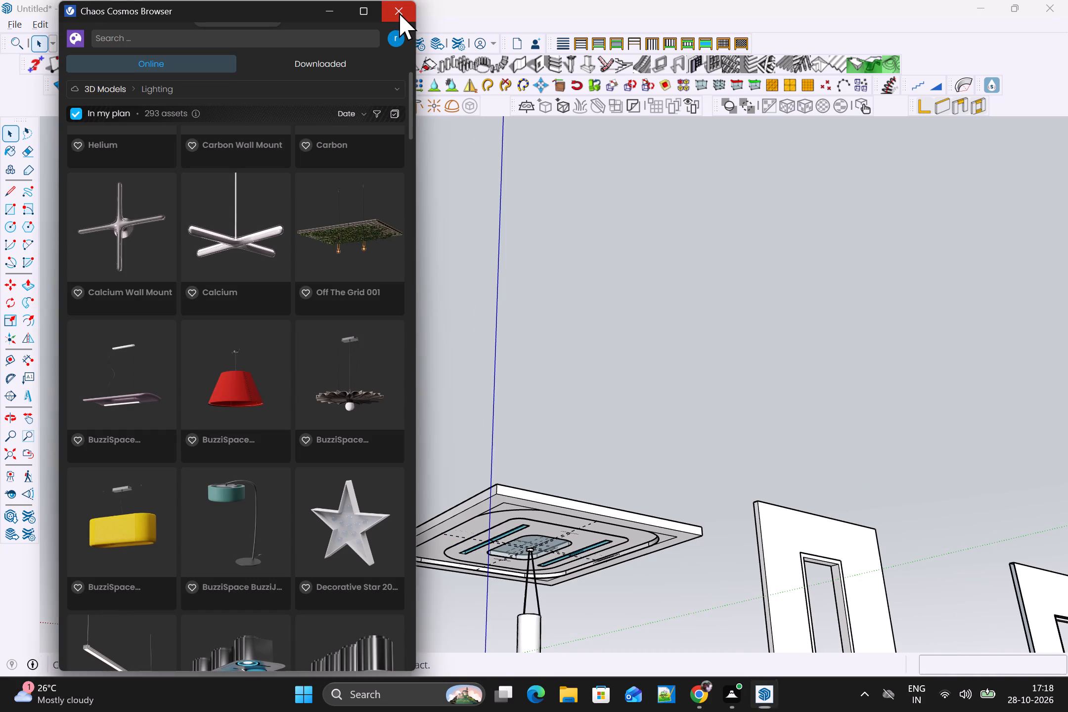
{"action": "left_click", "coordinate": [399, 13]}
Scale the hanging lamp's height down to about 0.35 along the blue axis, keeping its top at the recess.
{"action": "scroll", "coordinate": [568, 408], "scroll_direction": "down", "scroll_amount": 2}
{"action": "middle_click_drag", "start_coordinate": [661, 549], "coordinate": [537, 593]}
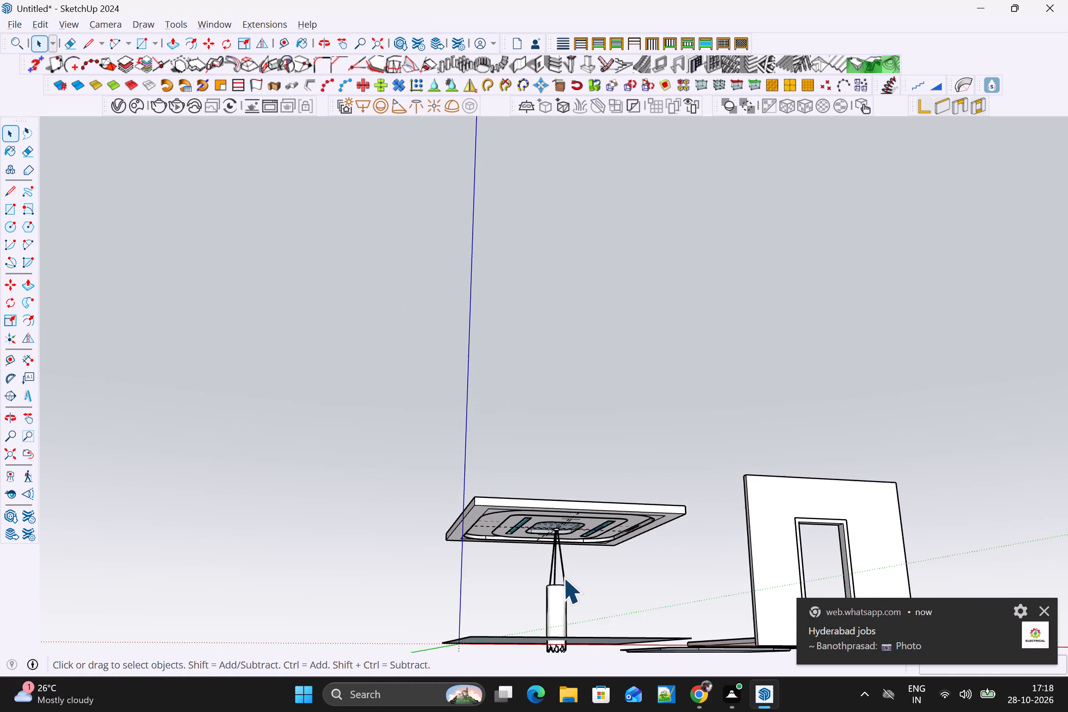
{"action": "scroll", "coordinate": [575, 570], "scroll_direction": "up", "scroll_amount": 7}
{"action": "middle_click_drag", "start_coordinate": [570, 579], "coordinate": [606, 437]}
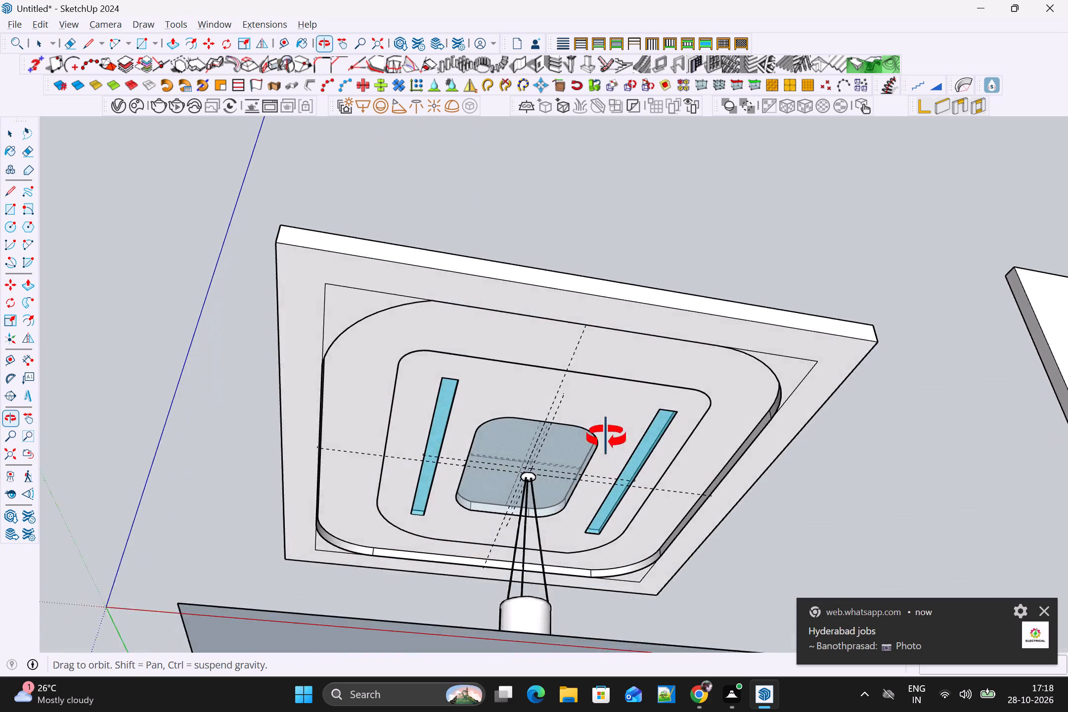
{"action": "middle_click_drag", "start_coordinate": [606, 437], "coordinate": [1056, 578]}
{"action": "scroll", "coordinate": [622, 602], "scroll_direction": "up", "scroll_amount": 1, "text": "shift"}
{"action": "middle_click_drag", "start_coordinate": [622, 602], "coordinate": [571, 524], "text": "shift"}
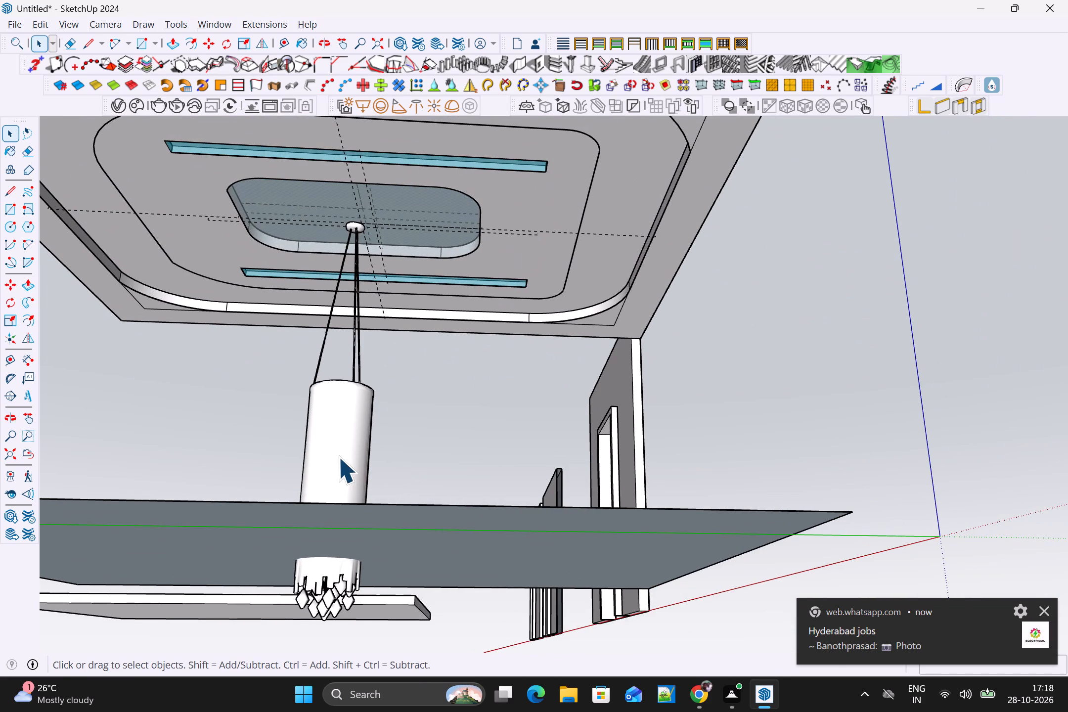
{"action": "left_click", "coordinate": [338, 457]}
{"action": "type", "text": "sc"}
{"action": "key", "text": "s"}
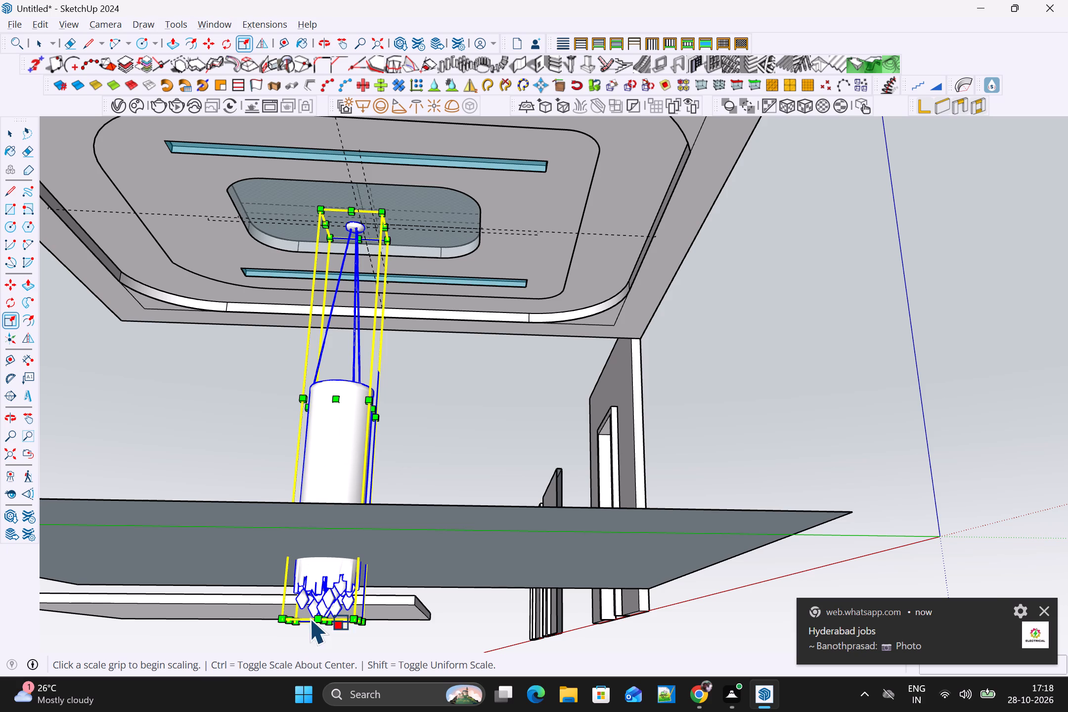
{"action": "left_click", "coordinate": [325, 624]}
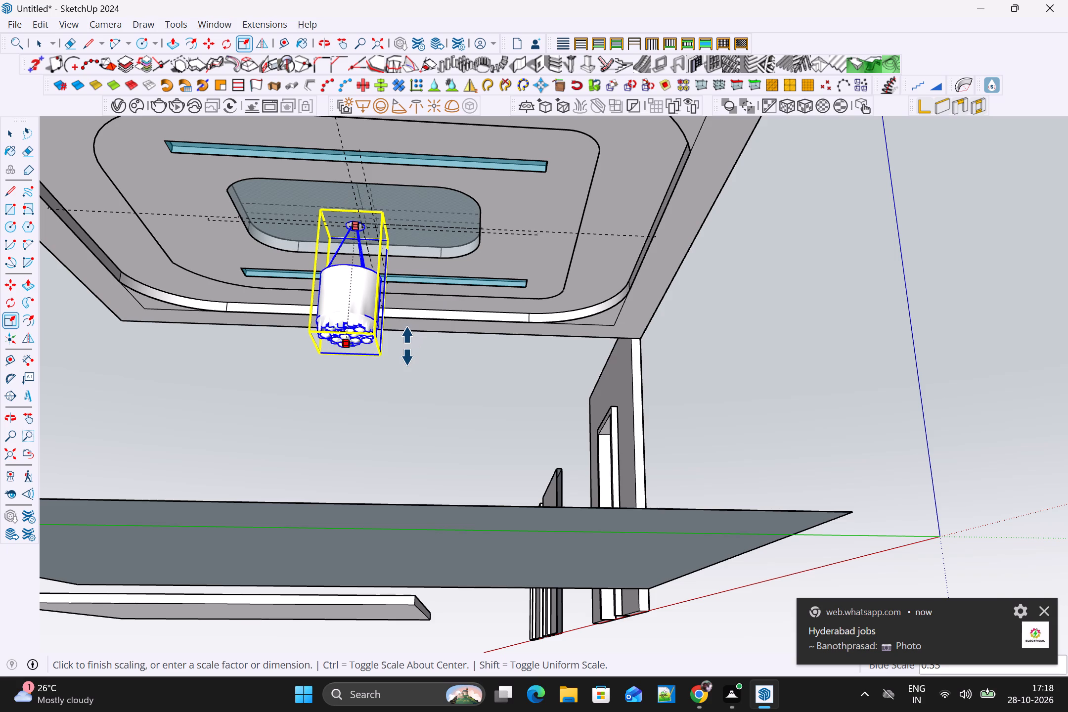
{"action": "left_click", "coordinate": [403, 365]}
Narrow the lamp horizontally with a red and green scale of about 0.42, 0.54.
{"action": "scroll", "coordinate": [388, 331], "scroll_direction": "up", "scroll_amount": 4}
{"action": "middle_click_drag", "start_coordinate": [388, 338], "coordinate": [394, 364]}
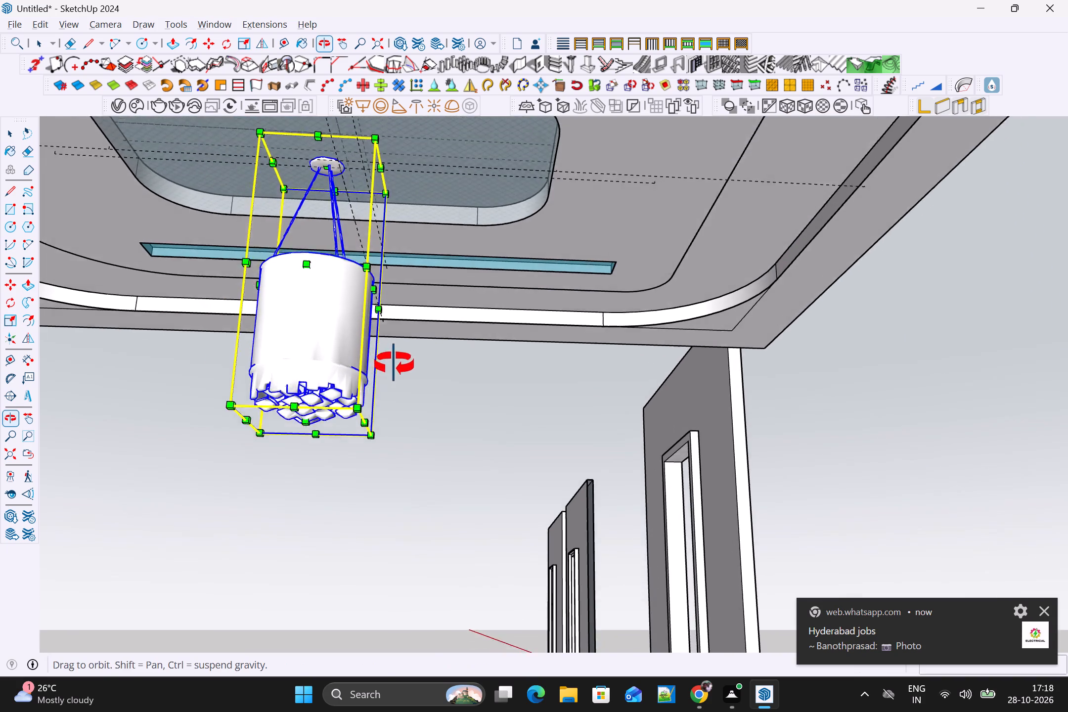
{"action": "middle_click_drag", "start_coordinate": [394, 364], "coordinate": [422, 380]}
{"action": "scroll", "coordinate": [454, 402], "scroll_direction": "up", "scroll_amount": 3}
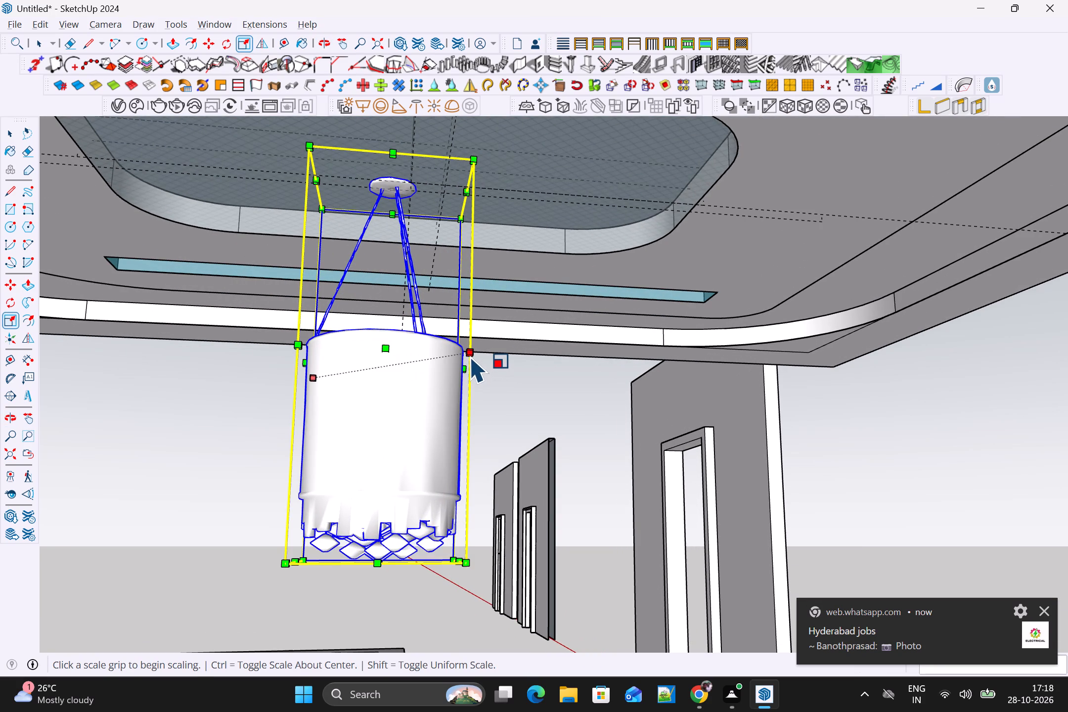
{"action": "left_click", "coordinate": [471, 356]}
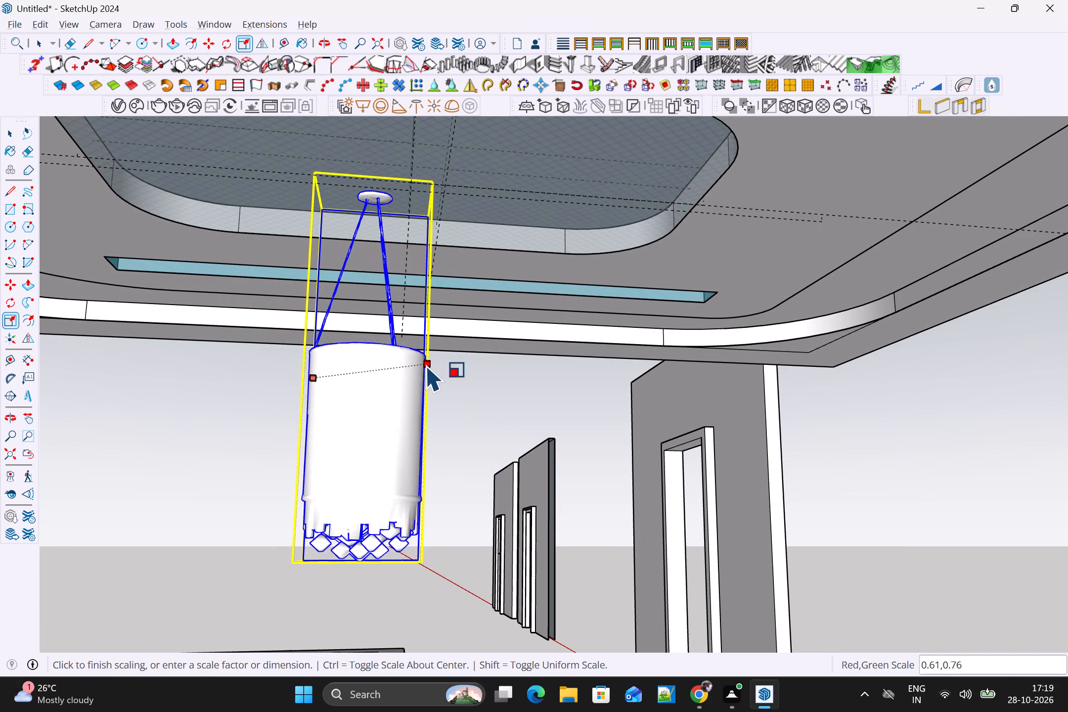
{"action": "left_click", "coordinate": [392, 369]}
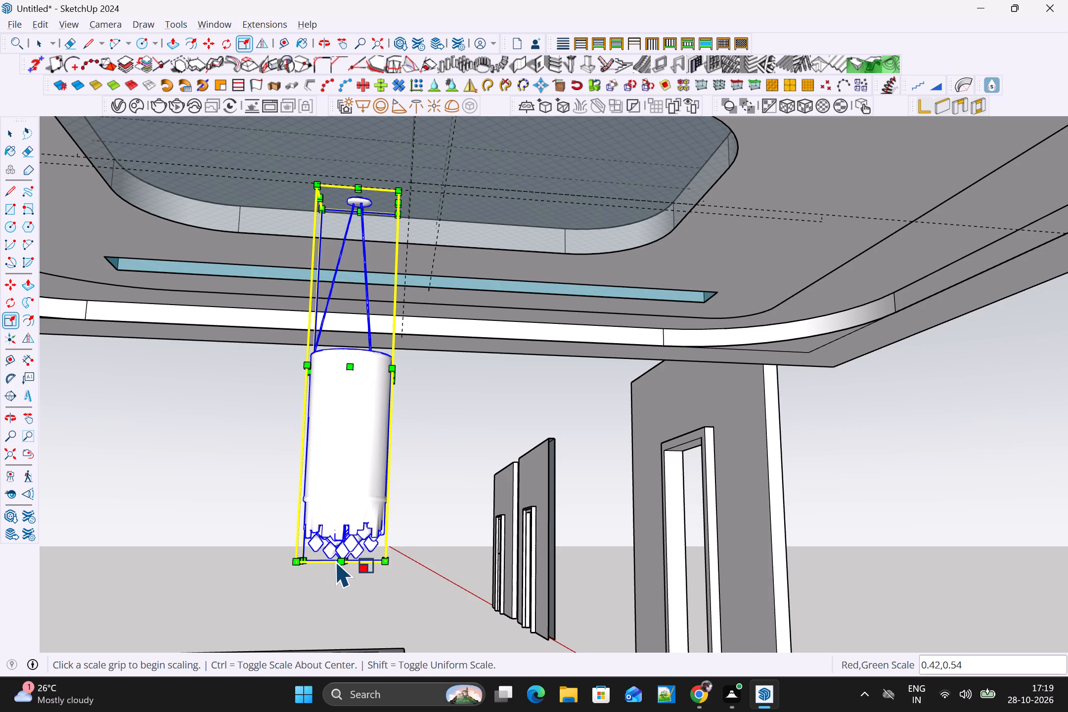
Rescale the lamp along the red axis, first by about 2.69 and again by 0.75, with the blue scale at 1.00.
{"action": "left_click", "coordinate": [336, 560]}
{"action": "left_click", "coordinate": [336, 557]}
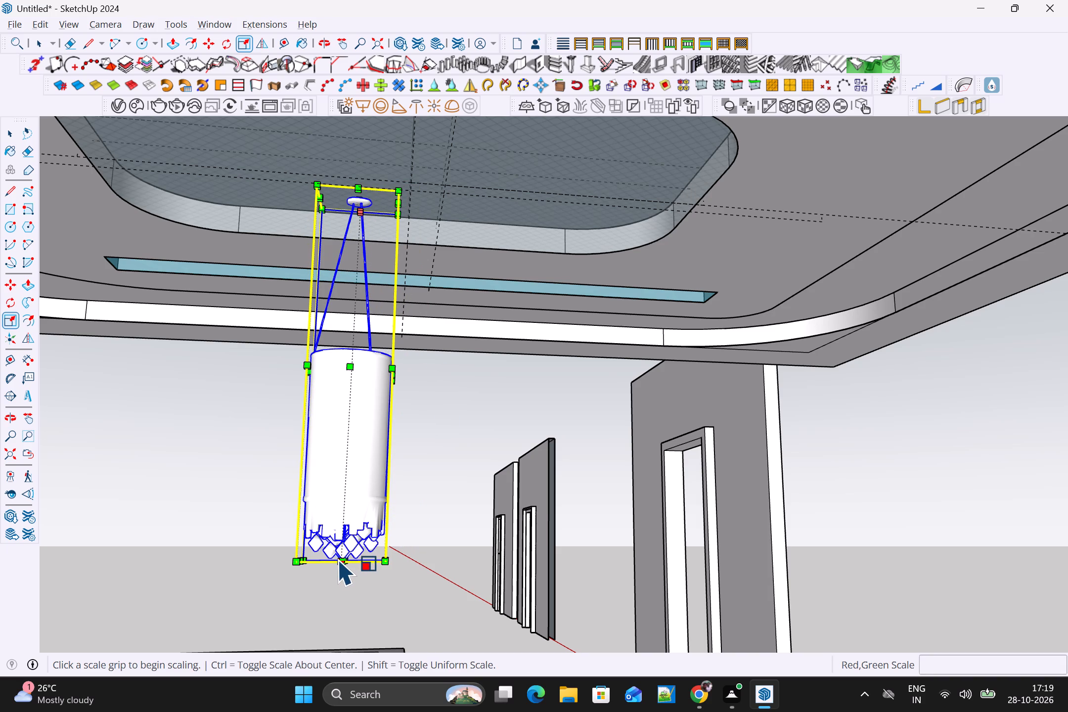
{"action": "left_click", "coordinate": [339, 558]}
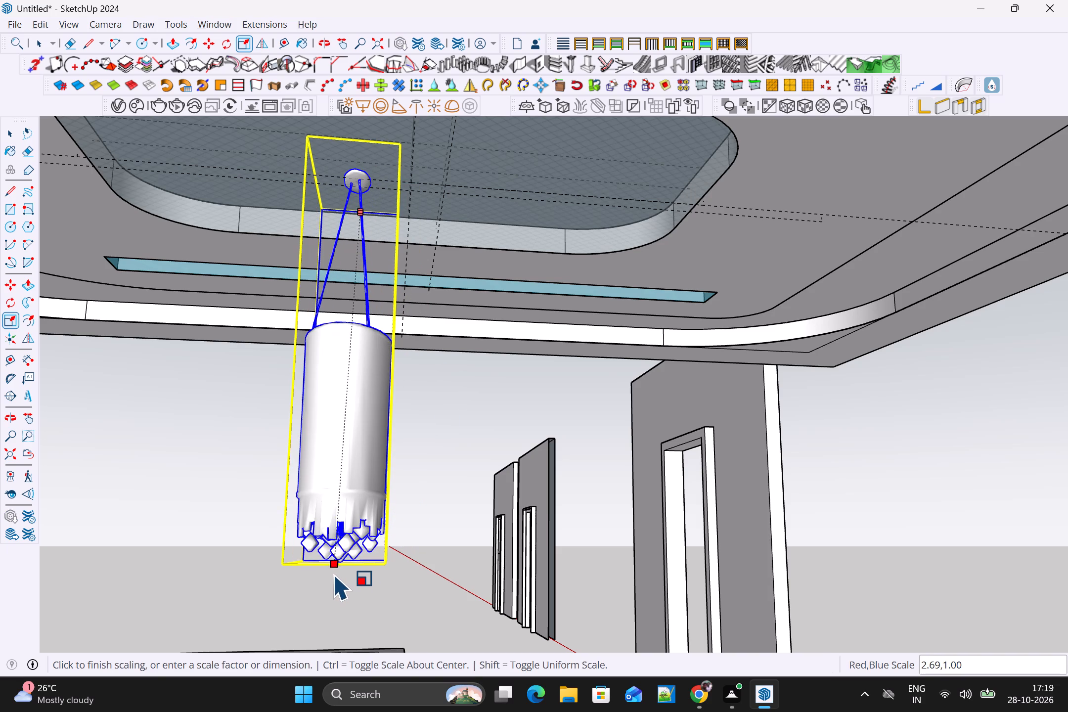
{"action": "left_click", "coordinate": [334, 573]}
{"action": "middle_click_drag", "start_coordinate": [361, 594], "coordinate": [412, 533]}
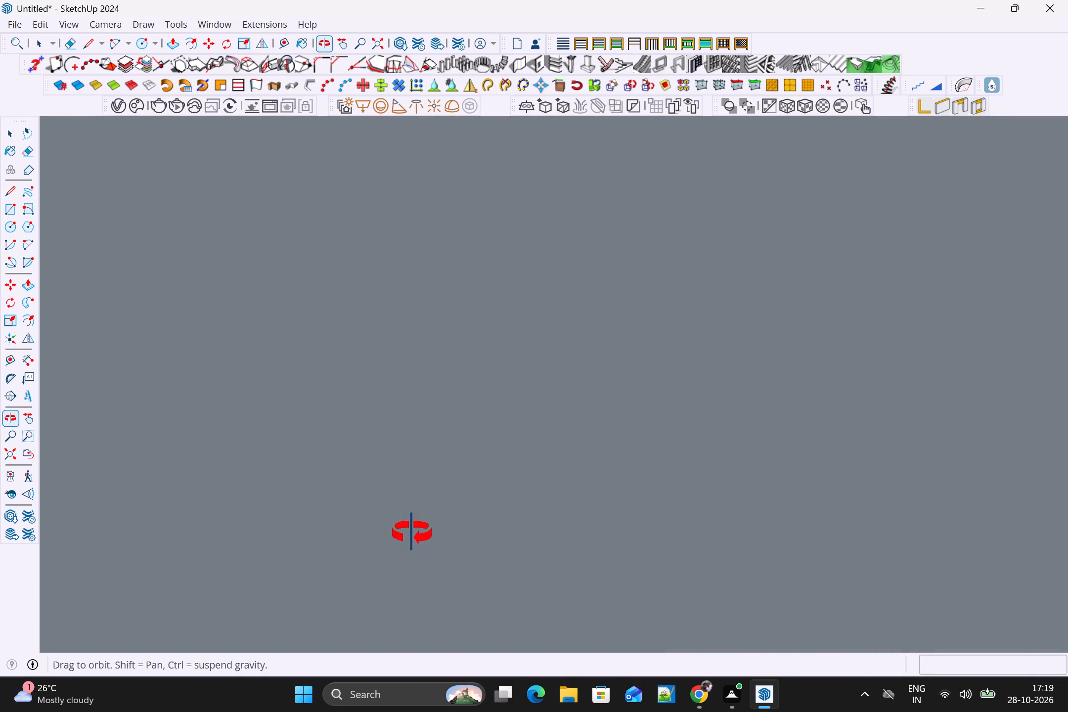
{"action": "middle_click_drag", "start_coordinate": [412, 533], "coordinate": [394, 558]}
{"action": "middle_click_drag", "start_coordinate": [464, 452], "coordinate": [511, 467]}
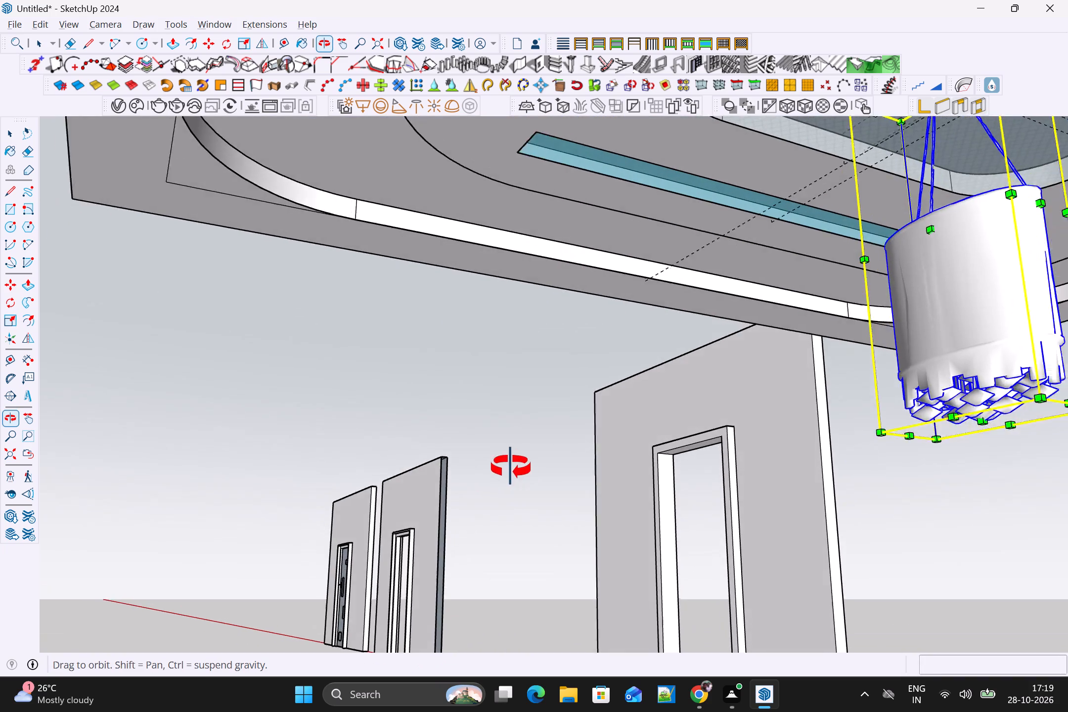
{"action": "middle_click_drag", "start_coordinate": [511, 467], "coordinate": [487, 475]}
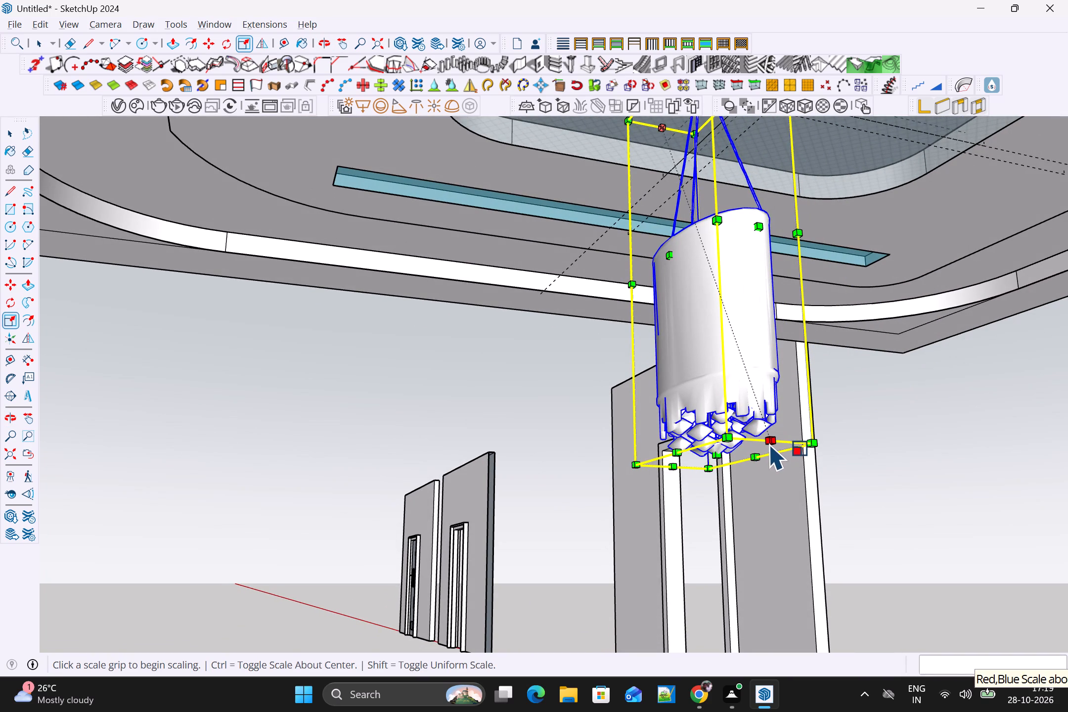
{"action": "left_click", "coordinate": [770, 443]}
{"action": "left_click", "coordinate": [742, 446]}
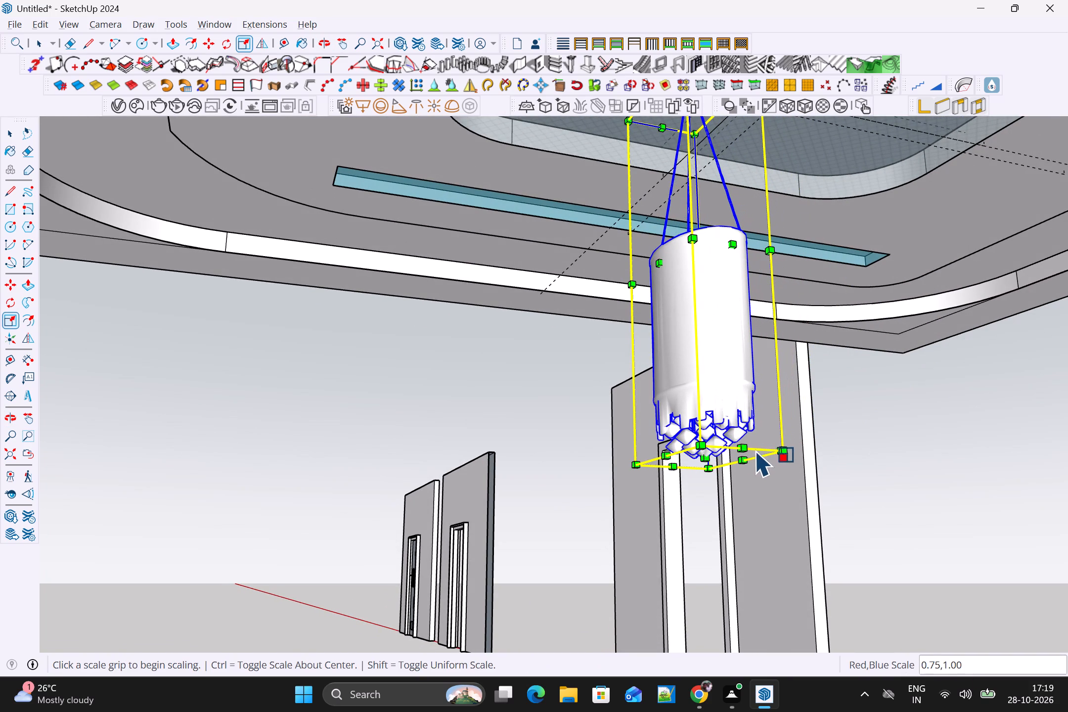
Scale the whole lamp up slightly and uniformly from its lower end.
{"action": "left_click", "coordinate": [706, 471]}
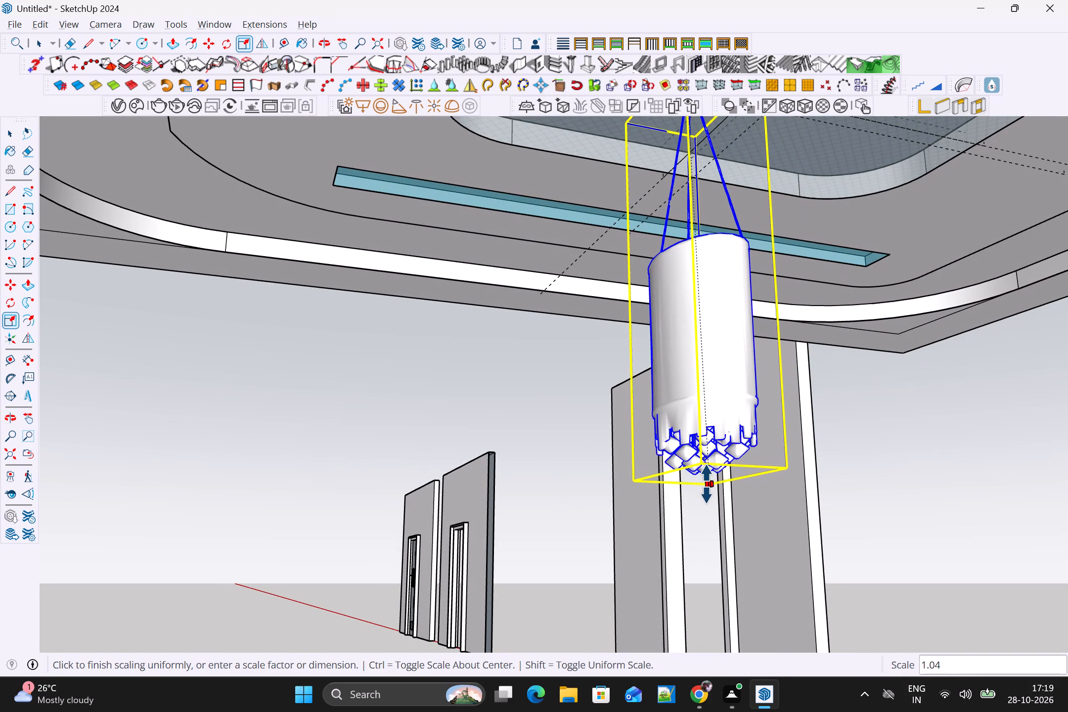
{"action": "left_click", "coordinate": [707, 493]}
Slim the lamp along the red axis with a scale of about 0.64.
{"action": "middle_click_drag", "start_coordinate": [728, 465], "coordinate": [649, 542]}
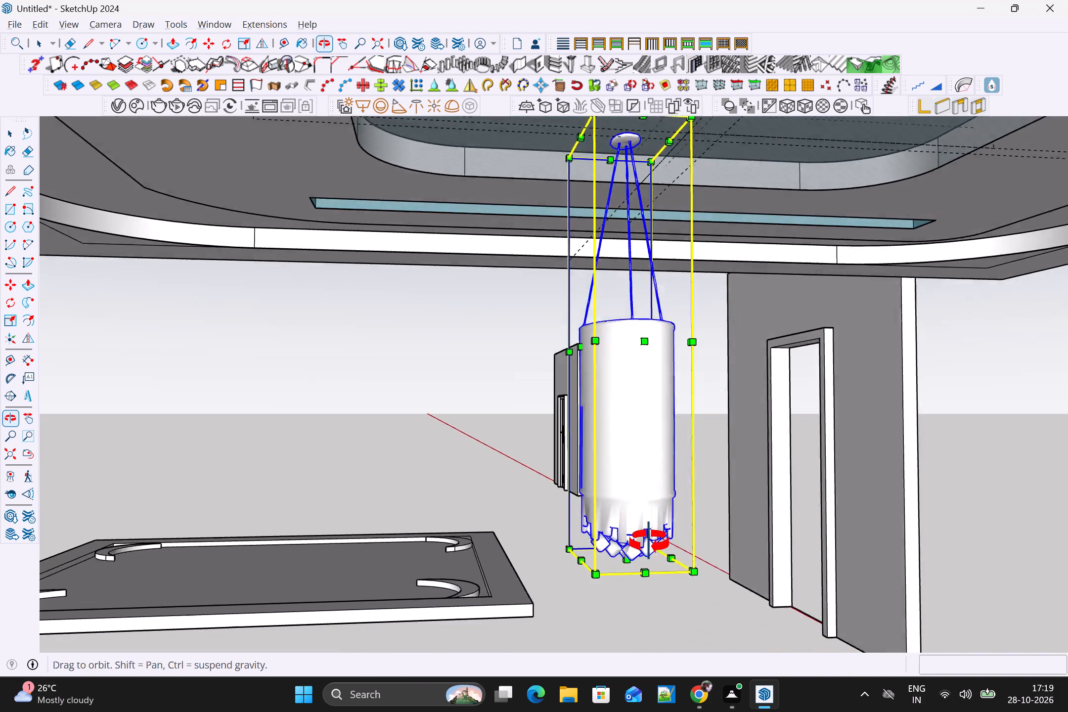
{"action": "middle_click_drag", "start_coordinate": [649, 542], "coordinate": [635, 591]}
{"action": "left_click", "coordinate": [612, 431]}
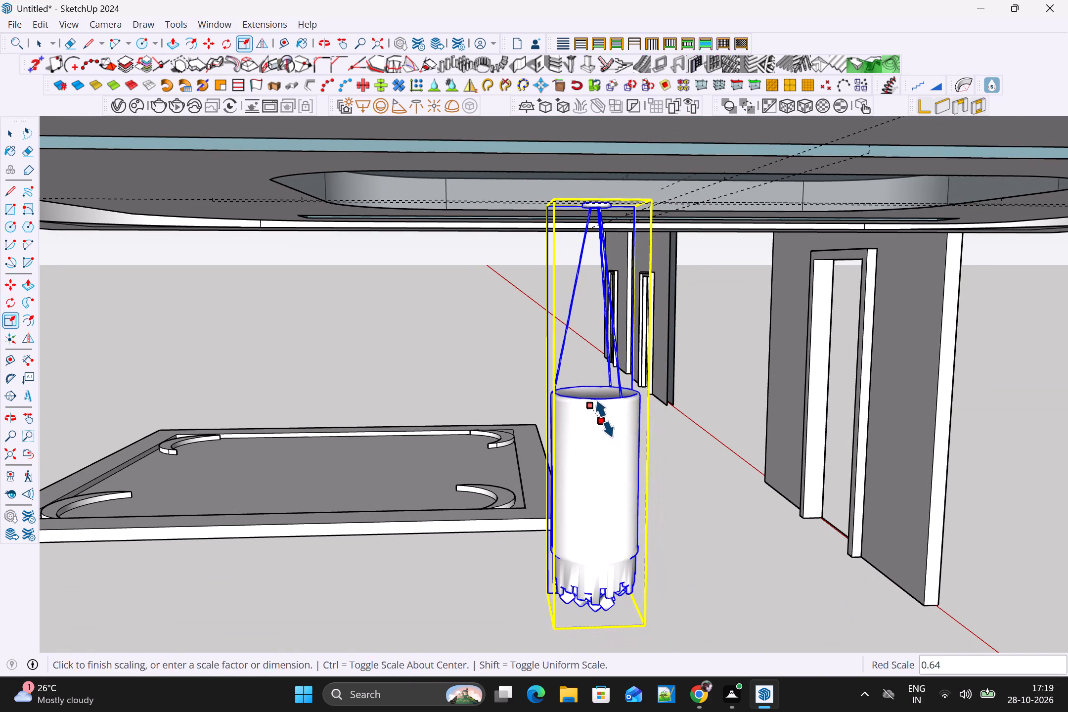
{"action": "left_click", "coordinate": [604, 418]}
{"action": "middle_click_drag", "start_coordinate": [645, 454], "coordinate": [643, 403]}
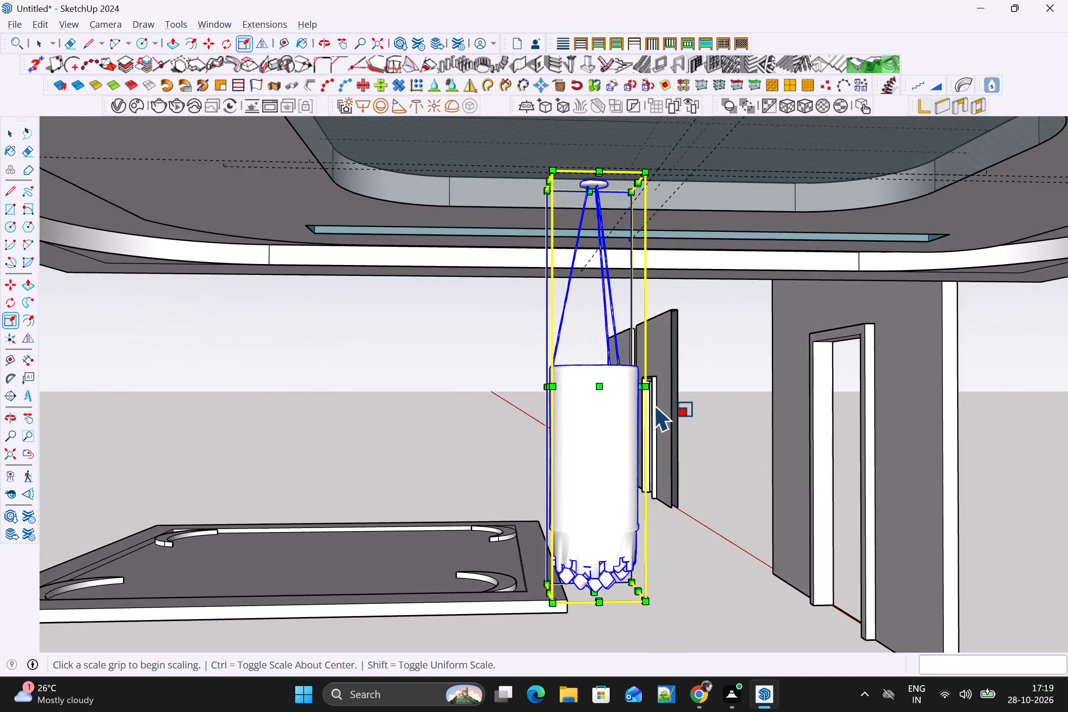
Shorten the pendant lamp along the blue axis from its lower end.
{"action": "scroll", "coordinate": [655, 403], "scroll_direction": "down", "scroll_amount": 4}
{"action": "middle_click_drag", "start_coordinate": [660, 409], "coordinate": [715, 362]}
{"action": "scroll", "coordinate": [686, 368], "scroll_direction": "up", "scroll_amount": 4}
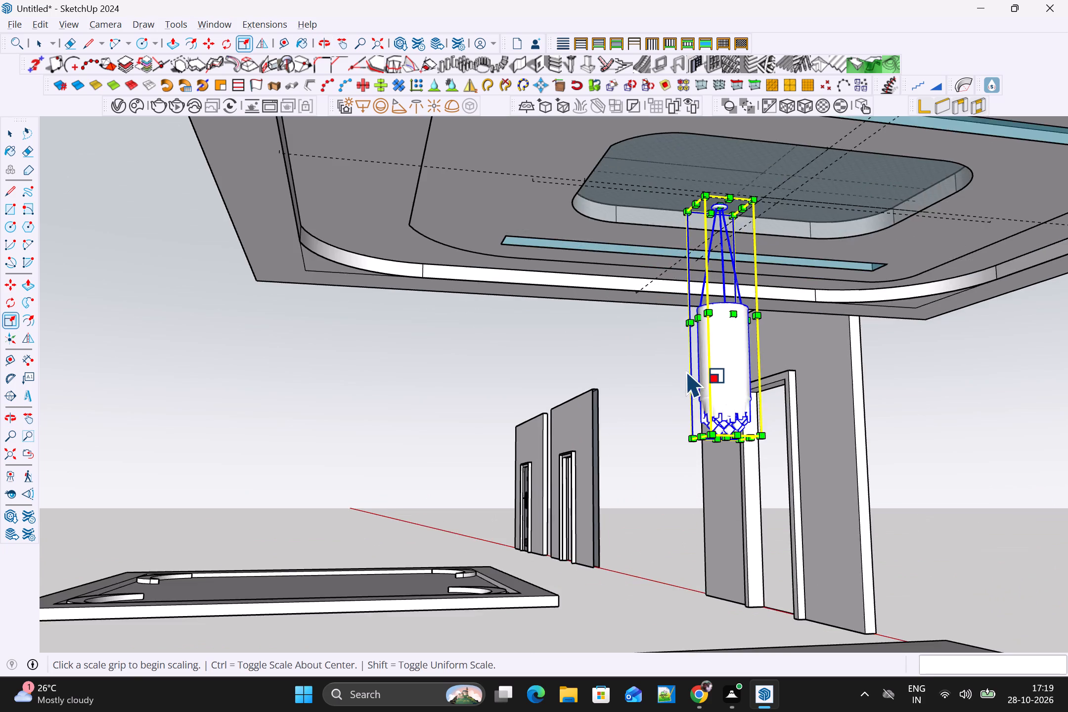
{"action": "scroll", "coordinate": [687, 373], "scroll_direction": "up", "scroll_amount": 1}
{"action": "middle_click_drag", "start_coordinate": [687, 373], "coordinate": [742, 373]}
{"action": "scroll", "coordinate": [785, 411], "scroll_direction": "down", "scroll_amount": 1}
{"action": "middle_click_drag", "start_coordinate": [788, 414], "coordinate": [709, 417], "text": "shift"}
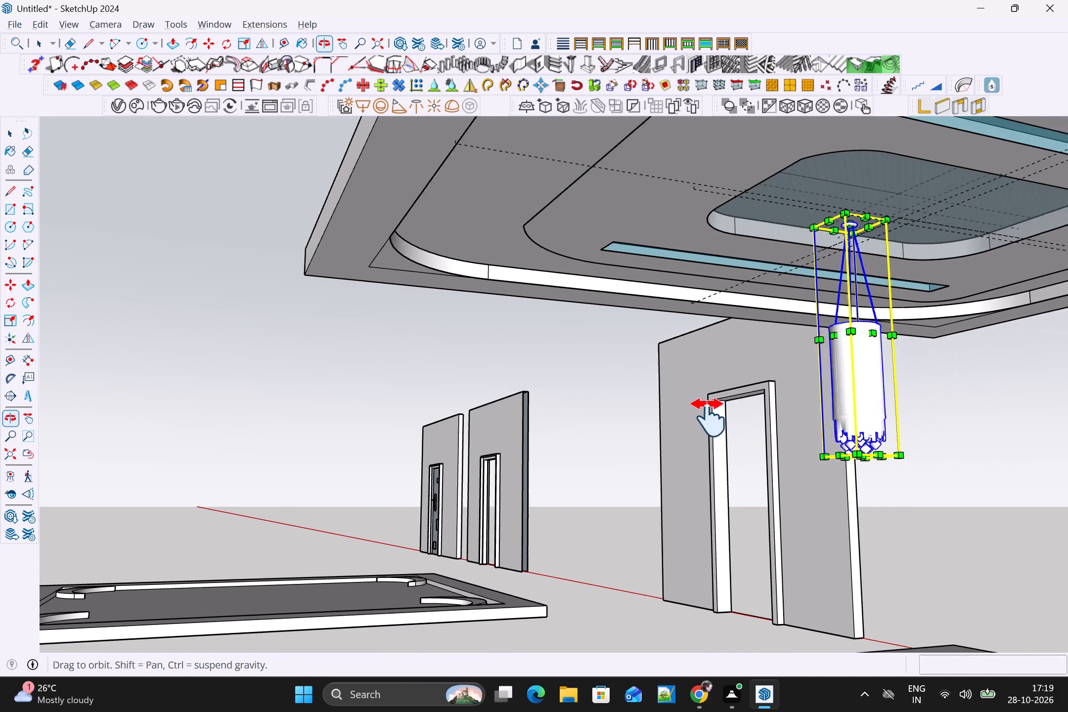
{"action": "middle_click_drag", "start_coordinate": [709, 417], "coordinate": [667, 421], "text": "shift"}
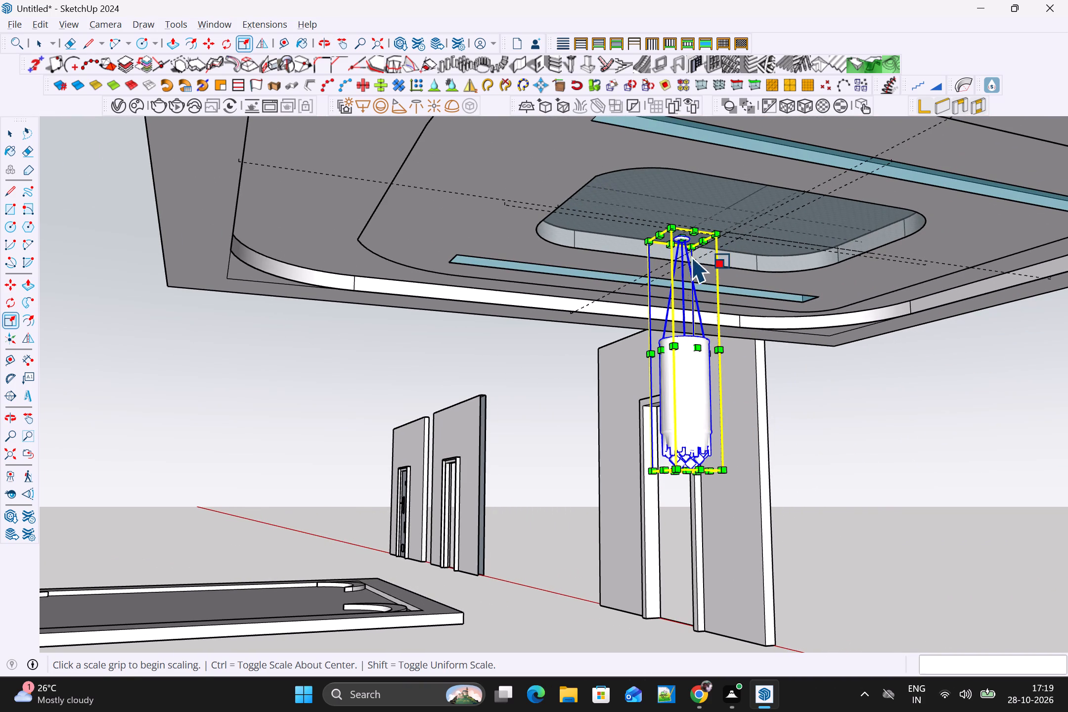
{"action": "left_click", "coordinate": [691, 471]}
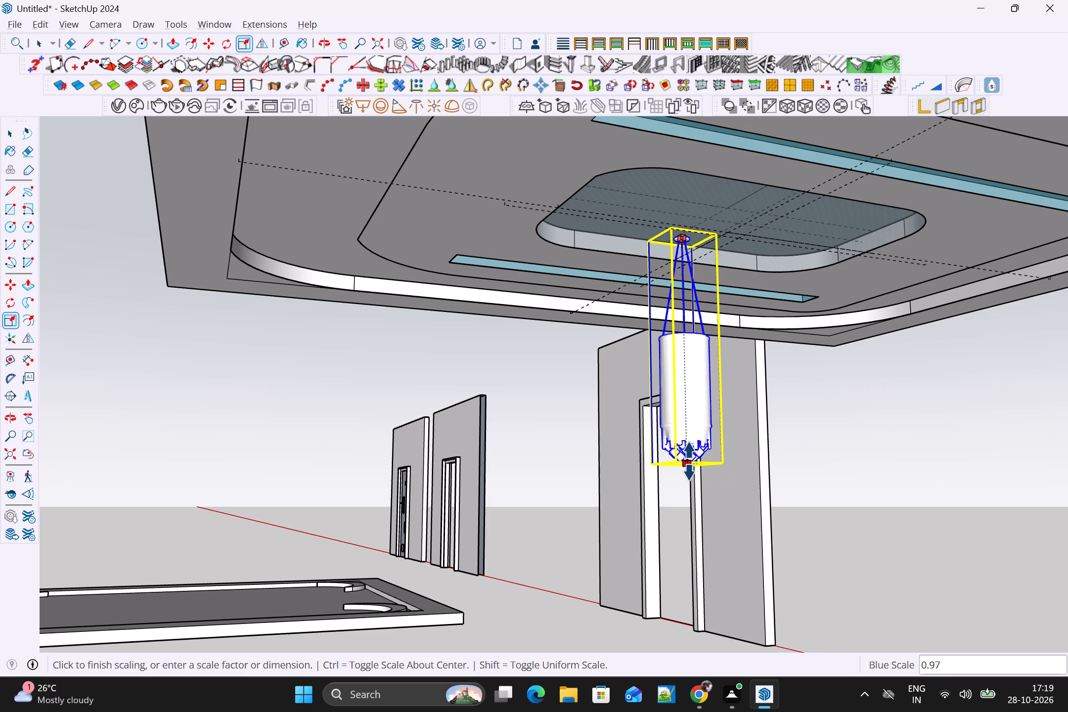
{"action": "left_click", "coordinate": [689, 438]}
{"action": "scroll", "coordinate": [706, 384], "scroll_direction": "up", "scroll_amount": 2}
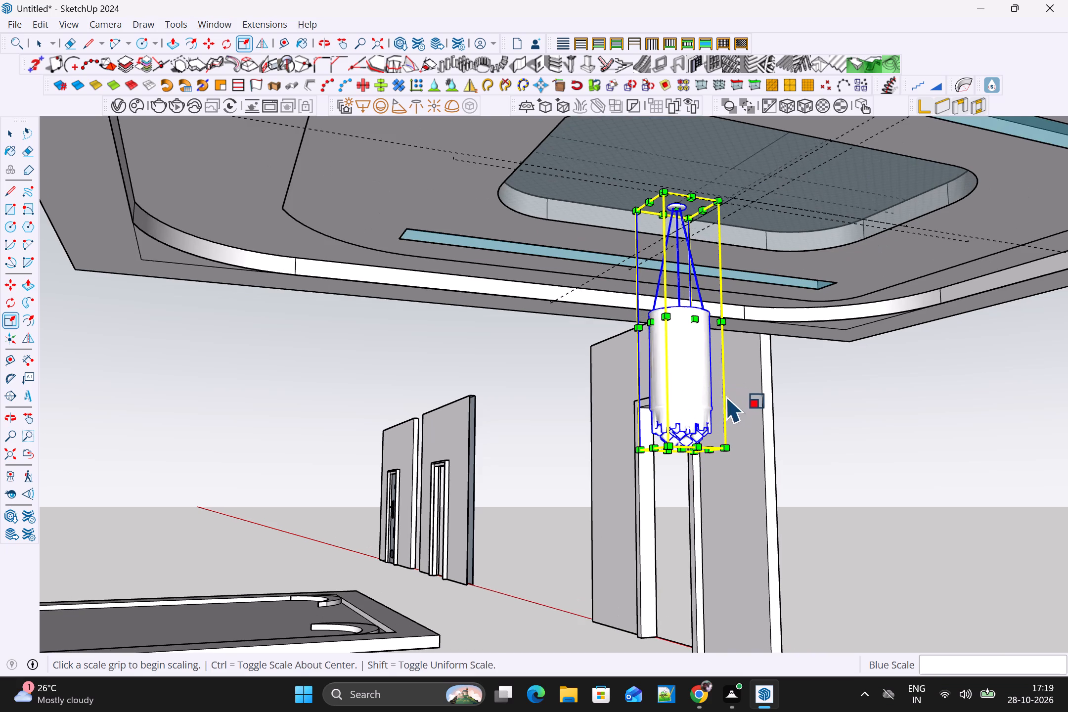
Move the lamp by its ceiling mount about 8 9/16" across the recess, towards the crossing guide lines.
{"action": "middle_click_drag", "start_coordinate": [744, 405], "coordinate": [698, 414]}
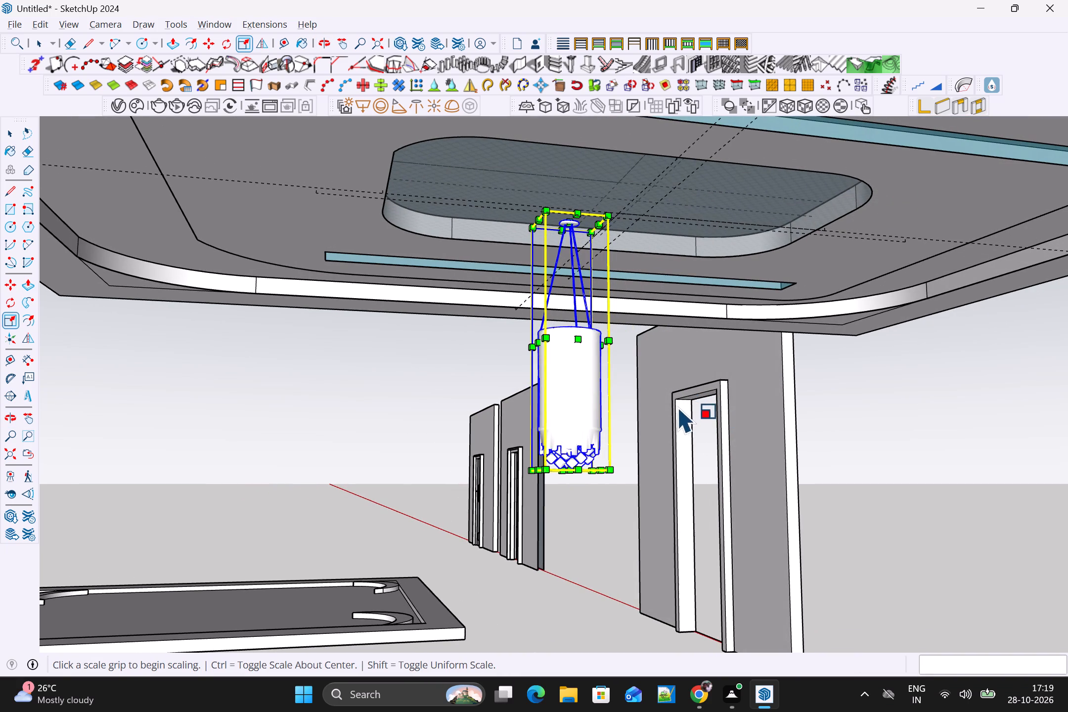
{"action": "key", "text": "m"}
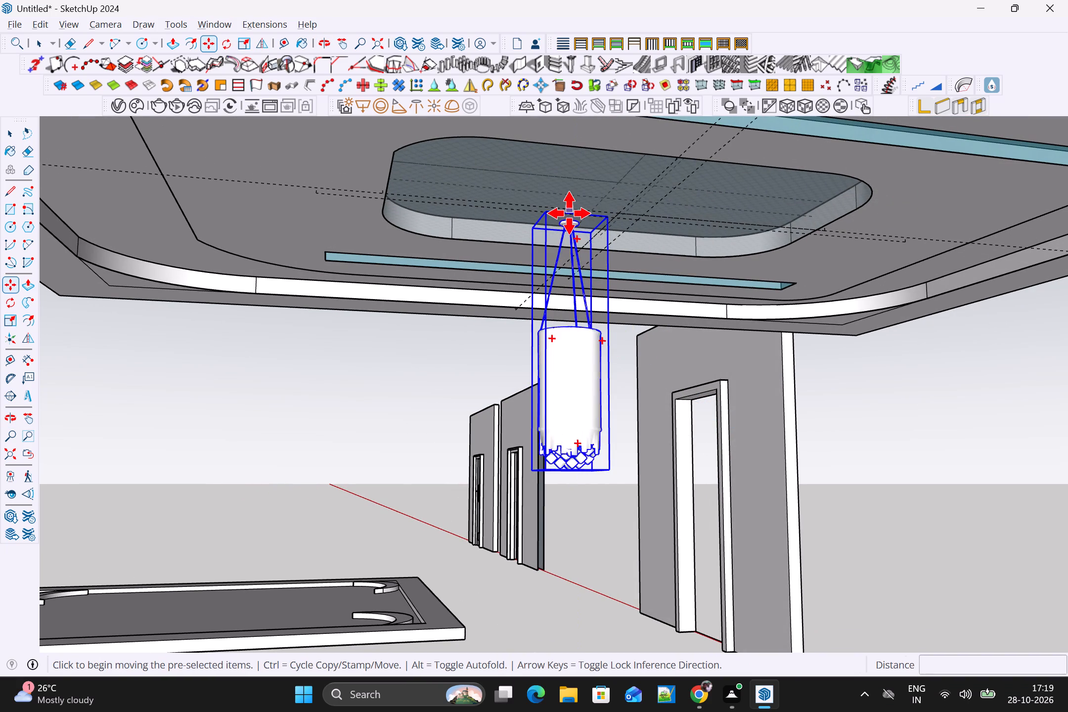
{"action": "left_click", "coordinate": [568, 223]}
{"action": "left_click", "coordinate": [626, 221]}
Inspect the lamp's position and proportions beneath the ceiling recess from several angles.
{"action": "scroll", "coordinate": [649, 298], "scroll_direction": "down", "scroll_amount": 2}
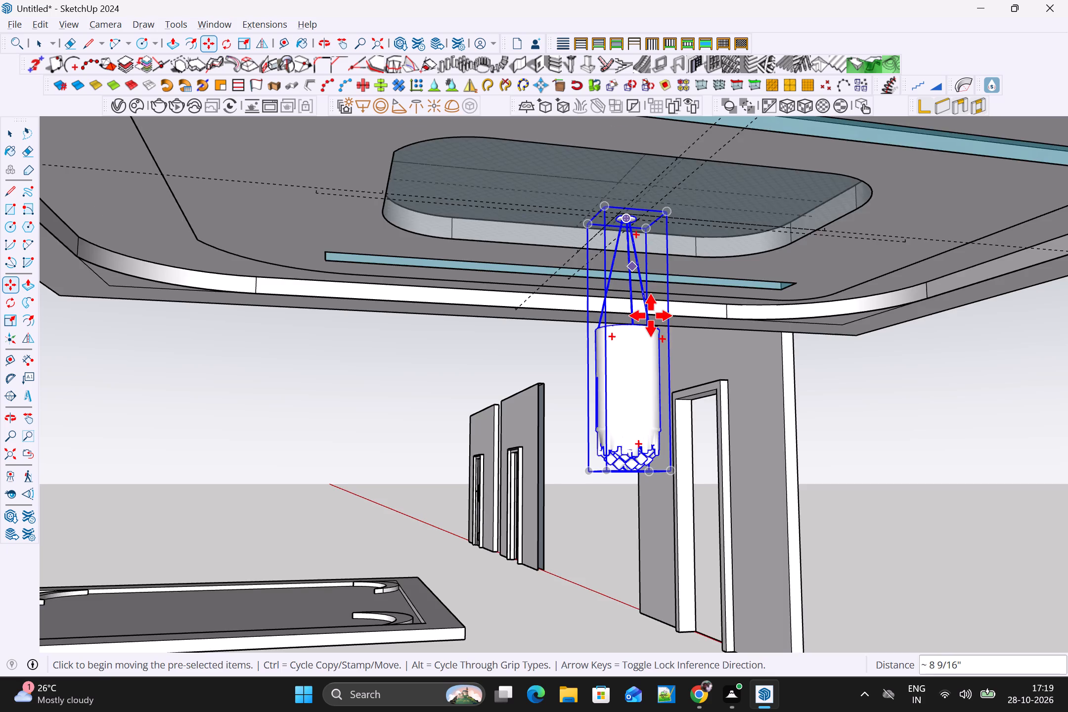
{"action": "scroll", "coordinate": [701, 380], "scroll_direction": "up", "scroll_amount": 4}
{"action": "scroll", "coordinate": [704, 381], "scroll_direction": "down", "scroll_amount": 3}
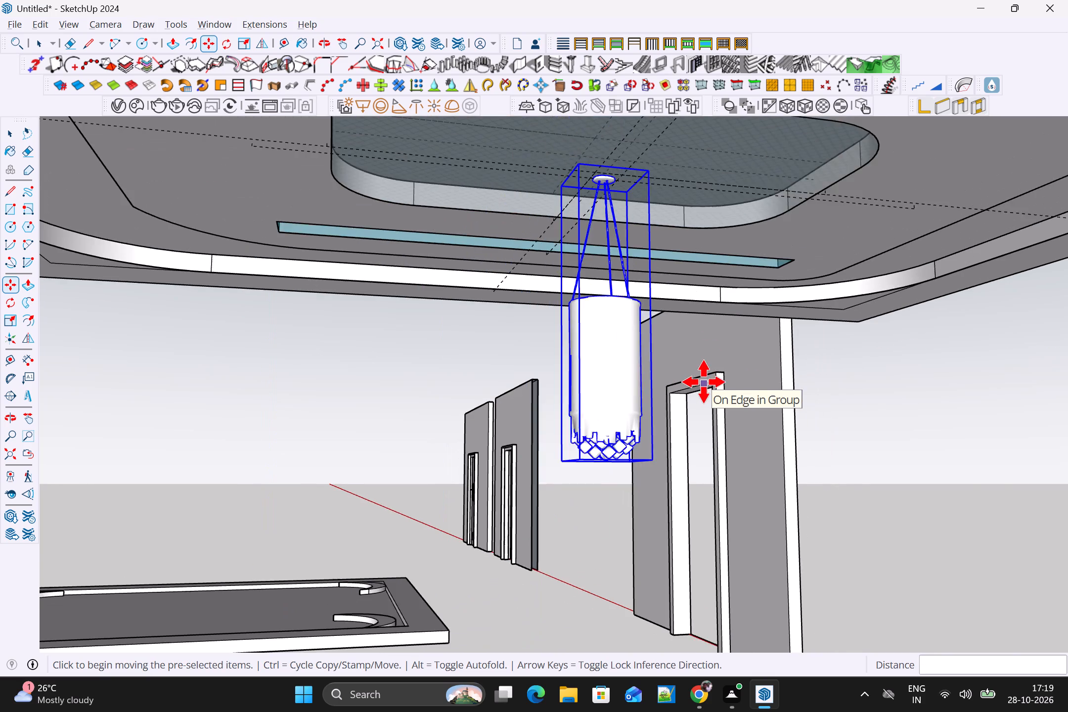
{"action": "scroll", "coordinate": [704, 382], "scroll_direction": "down", "scroll_amount": 1}
{"action": "middle_click_drag", "start_coordinate": [704, 382], "coordinate": [766, 391]}
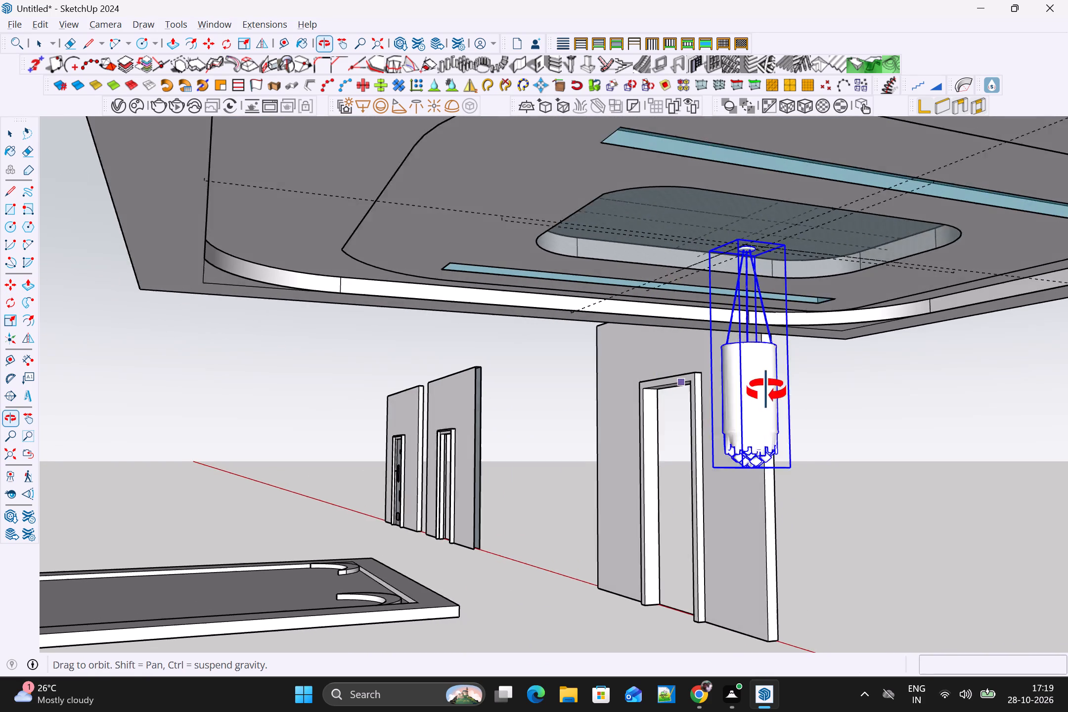
{"action": "middle_click_drag", "start_coordinate": [766, 391], "coordinate": [774, 391]}
{"action": "middle_click_drag", "start_coordinate": [790, 400], "coordinate": [691, 396], "text": "shift"}
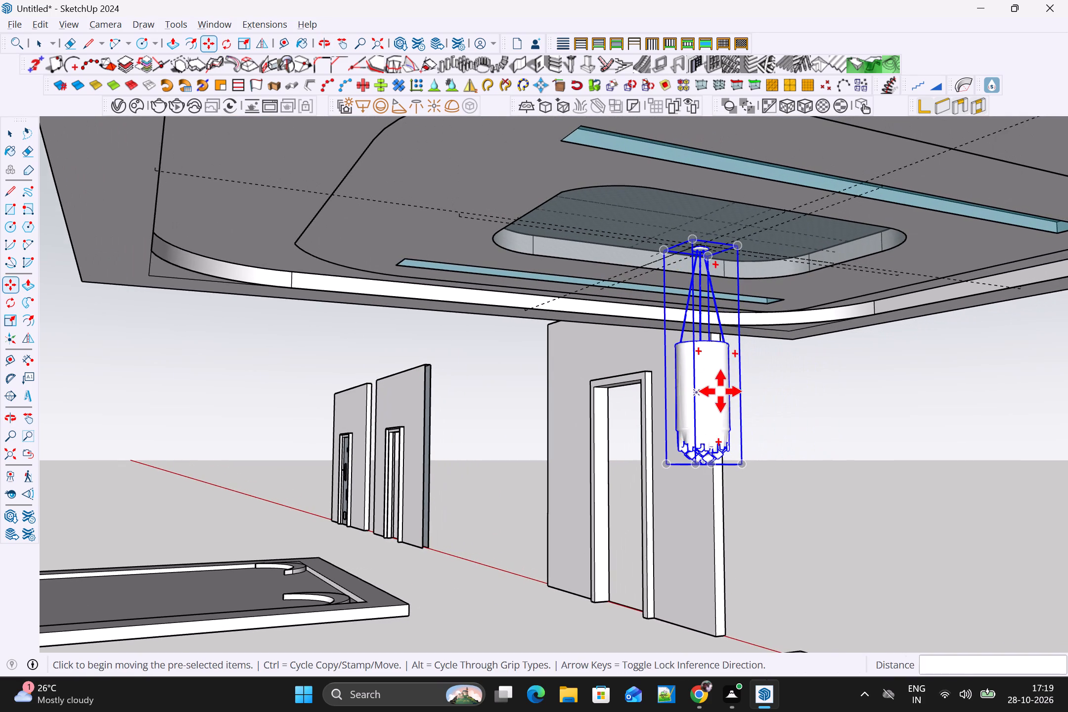
{"action": "middle_click_drag", "start_coordinate": [720, 391], "coordinate": [883, 400]}
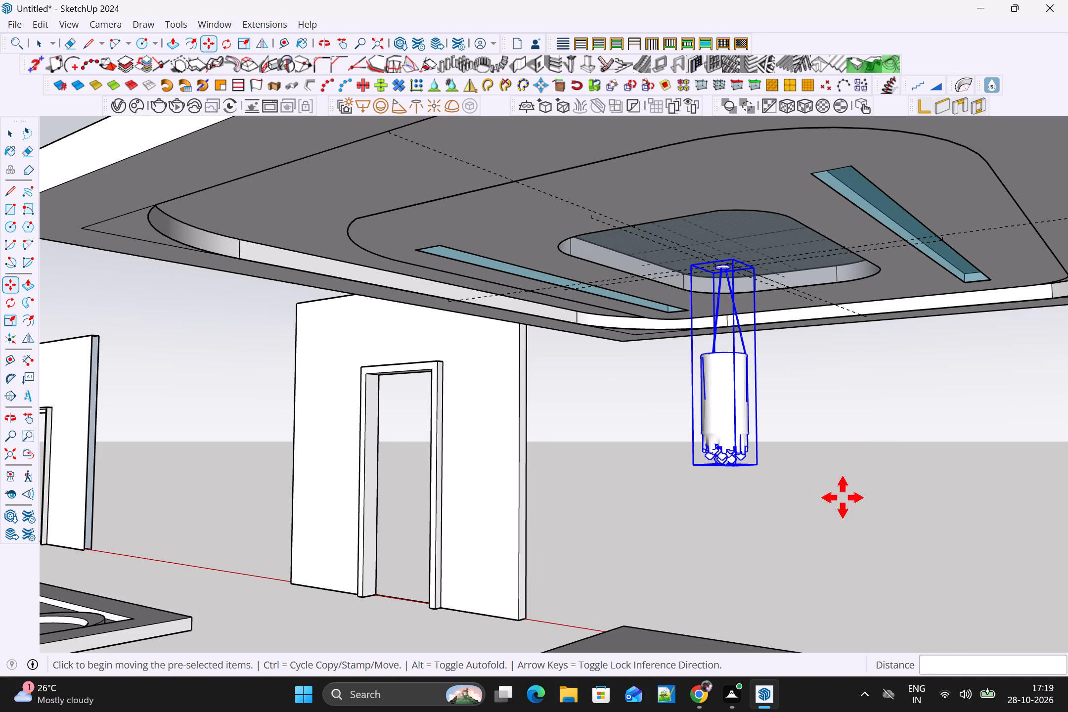
{"action": "scroll", "coordinate": [866, 331], "scroll_direction": "up", "scroll_amount": 1}
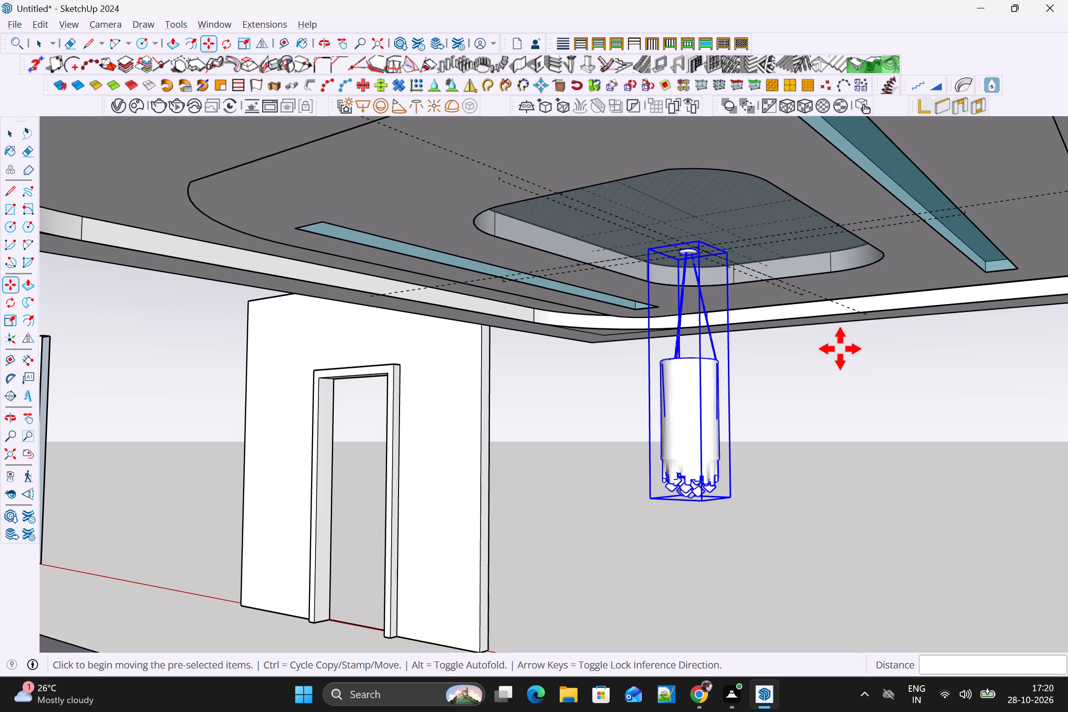
{"action": "middle_click_drag", "start_coordinate": [841, 352], "coordinate": [804, 394], "text": "shift"}
{"action": "scroll", "coordinate": [803, 380], "scroll_direction": "up", "scroll_amount": 1}
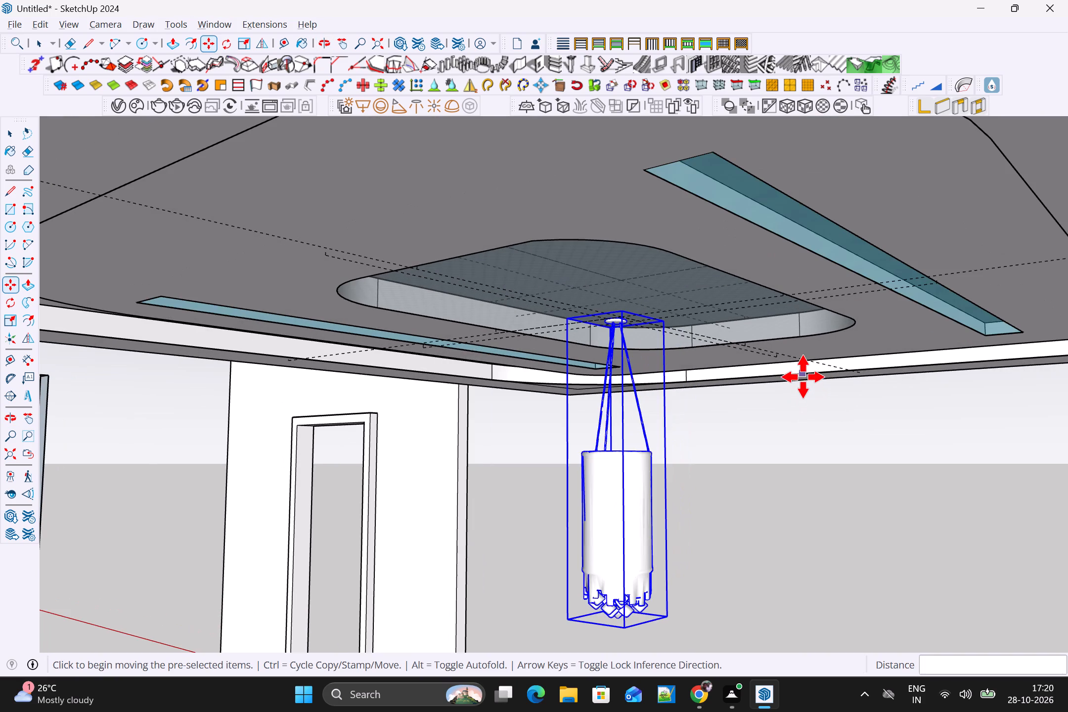
{"action": "scroll", "coordinate": [803, 379], "scroll_direction": "down", "scroll_amount": 2}
{"action": "middle_click_drag", "start_coordinate": [807, 384], "coordinate": [758, 348]}
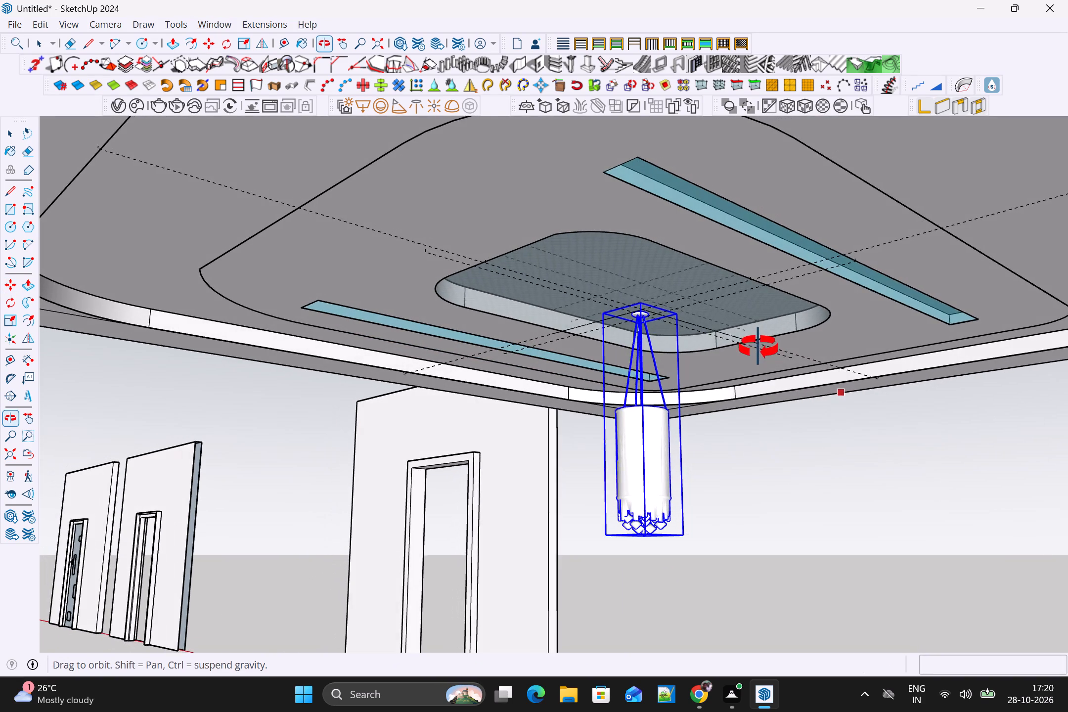
{"action": "middle_click_drag", "start_coordinate": [758, 348], "coordinate": [758, 348]}
{"action": "middle_click_drag", "start_coordinate": [757, 348], "coordinate": [708, 276]}
Shorten the lamp from its lower end with a blue scale of about 0.83, and deselect it.
{"action": "scroll", "coordinate": [656, 320], "scroll_direction": "up", "scroll_amount": 1}
{"action": "key", "text": "s"}
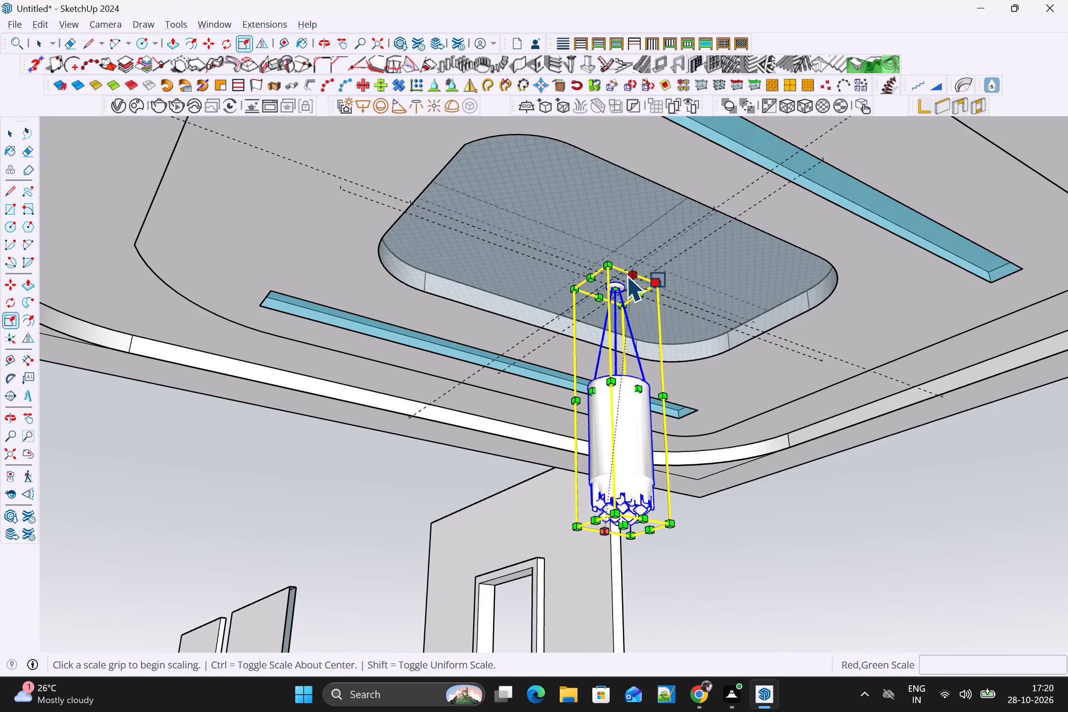
{"action": "left_click", "coordinate": [623, 526]}
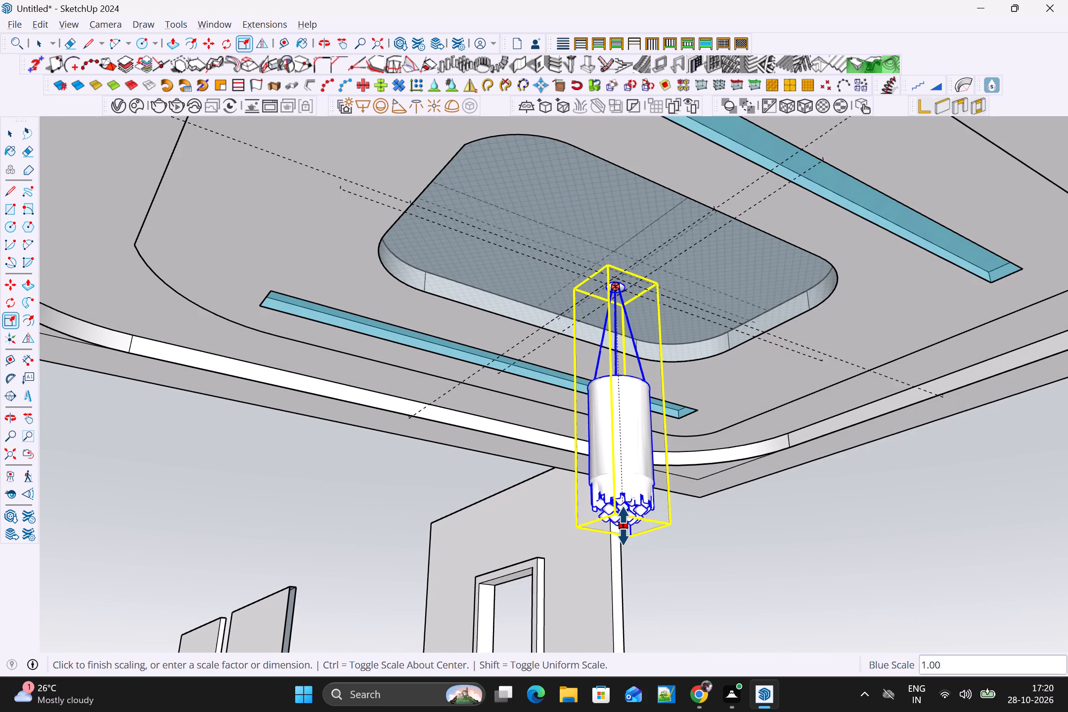
{"action": "left_click", "coordinate": [624, 481]}
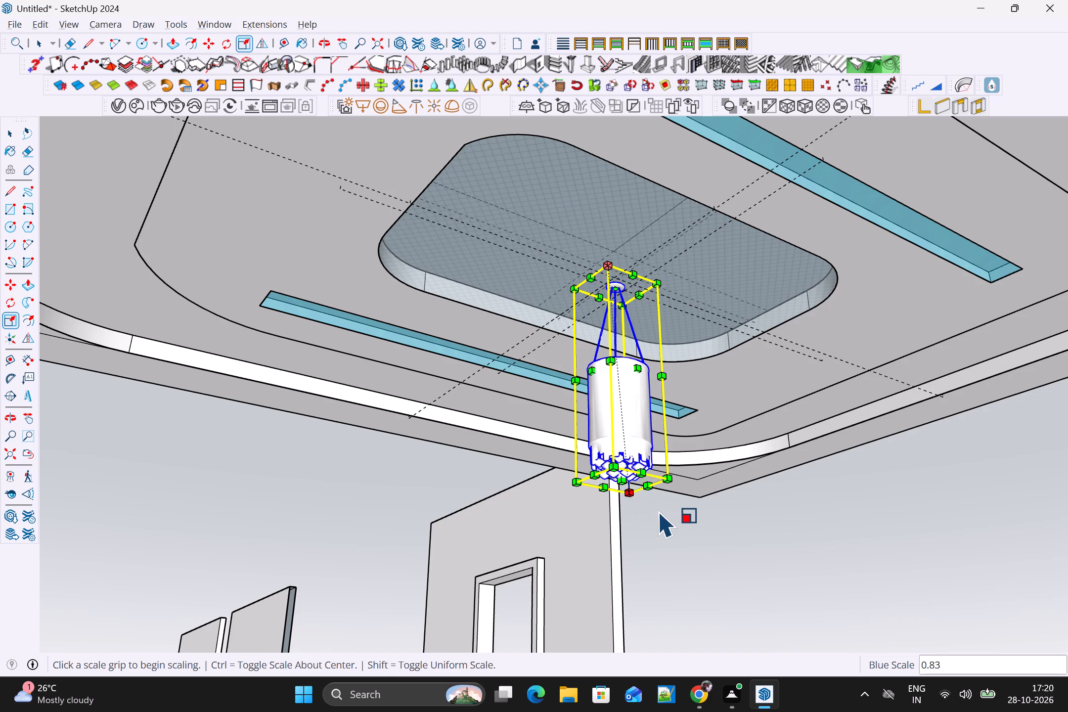
{"action": "scroll", "coordinate": [658, 522], "scroll_direction": "down", "scroll_amount": 3}
{"action": "middle_click_drag", "start_coordinate": [691, 541], "coordinate": [866, 574]}
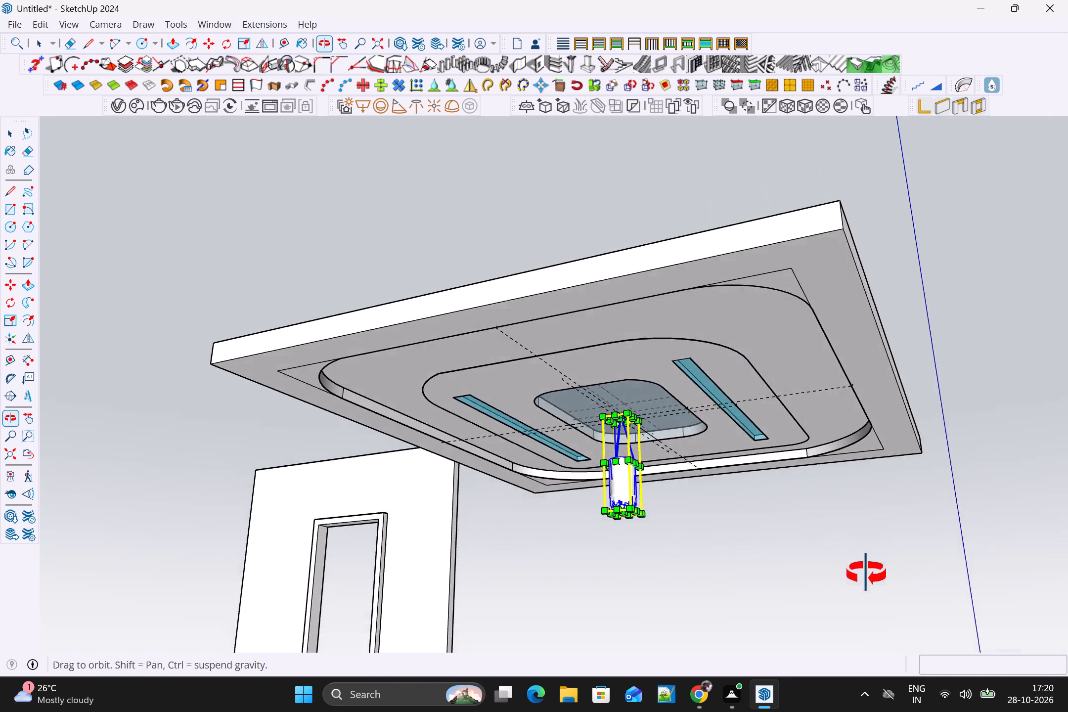
{"action": "middle_click_drag", "start_coordinate": [866, 574], "coordinate": [821, 493]}
{"action": "scroll", "coordinate": [821, 494], "scroll_direction": "up", "scroll_amount": 4}
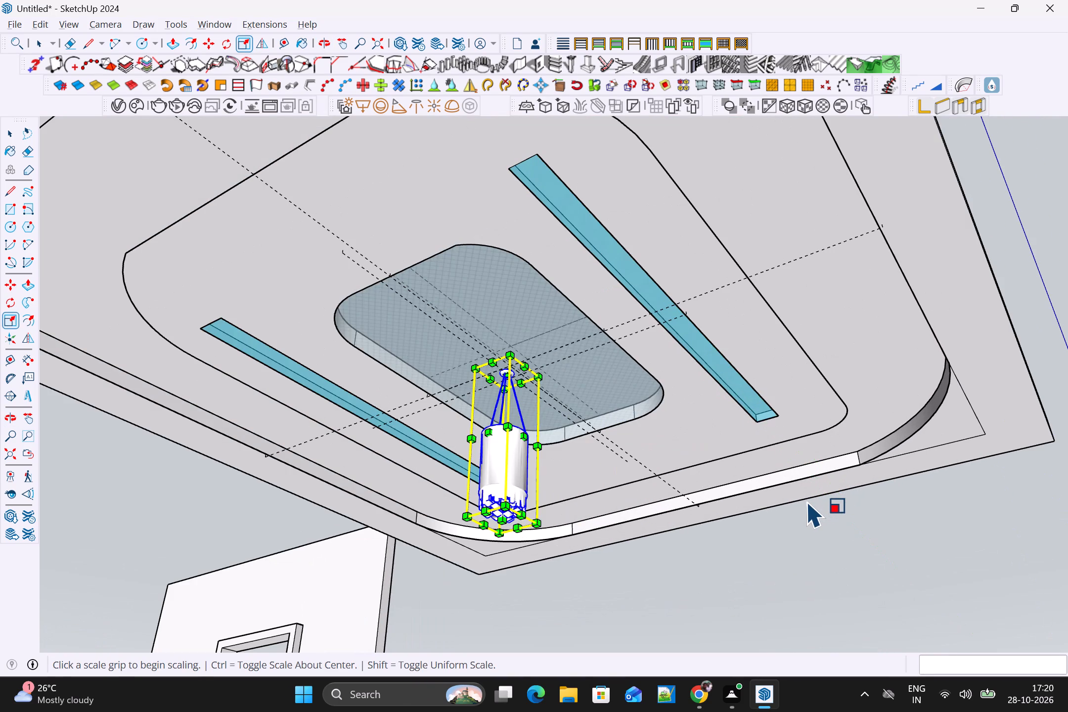
{"action": "middle_click_drag", "start_coordinate": [803, 524], "coordinate": [740, 562]}
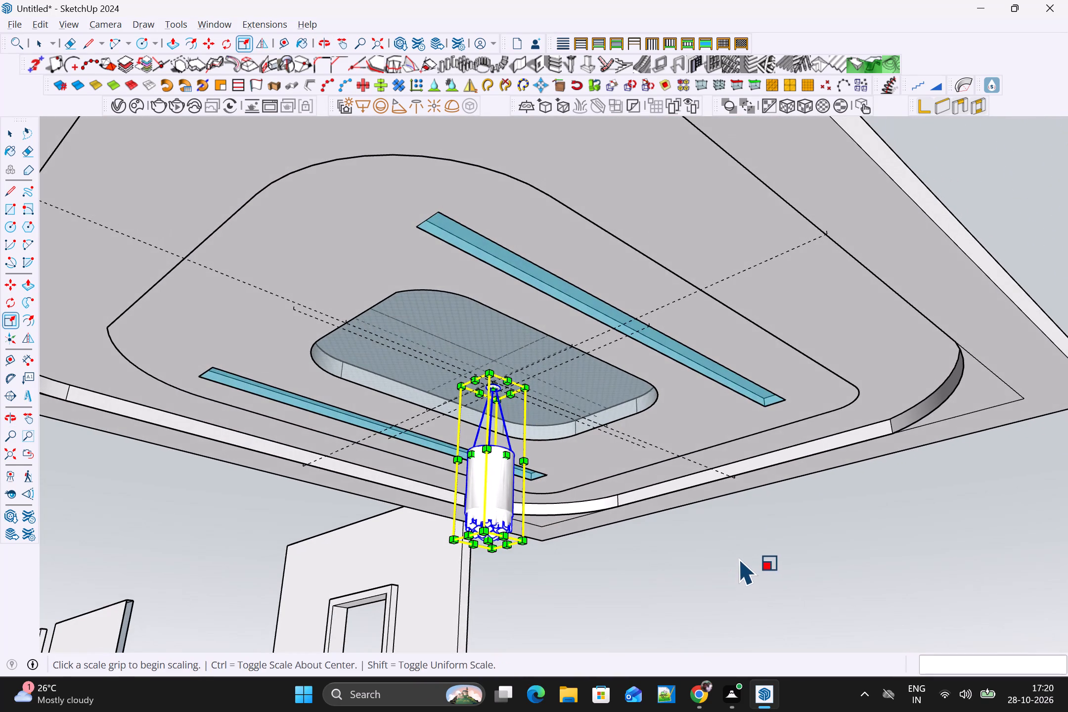
{"action": "key", "text": "space"}
{"action": "left_click", "coordinate": [746, 553]}
Frame the whole ceiling panel and lamp from below and start a V-Ray interactive render.
{"action": "scroll", "coordinate": [750, 553], "scroll_direction": "down", "scroll_amount": 1}
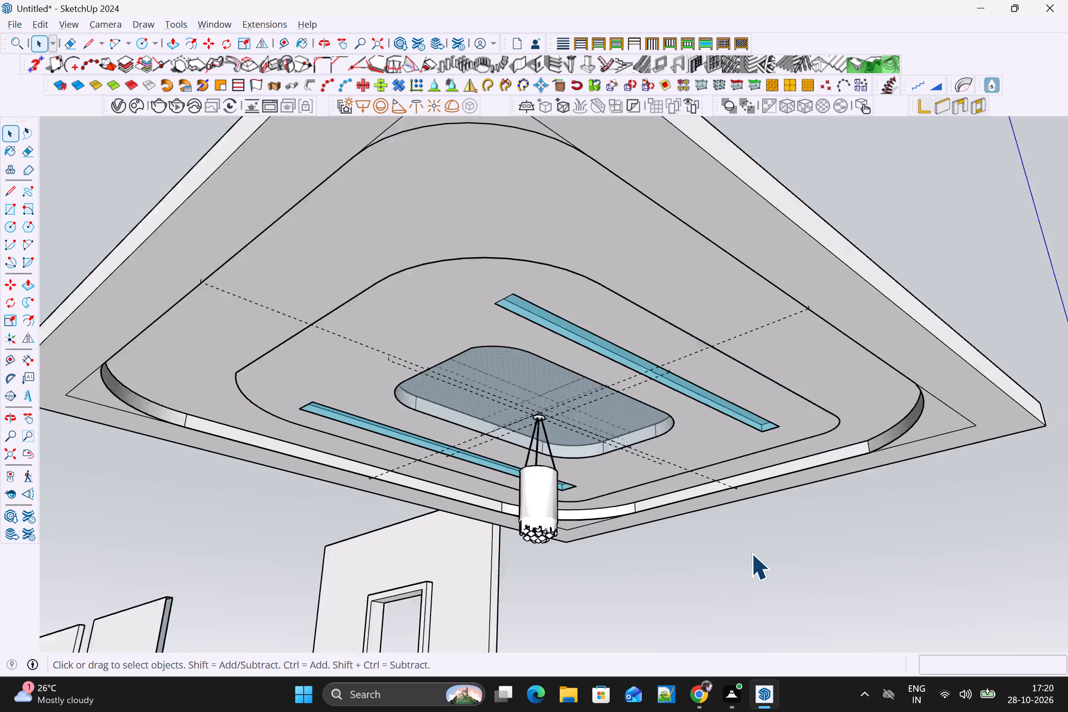
{"action": "scroll", "coordinate": [751, 553], "scroll_direction": "down", "scroll_amount": 1}
{"action": "middle_click_drag", "start_coordinate": [765, 553], "coordinate": [995, 614]}
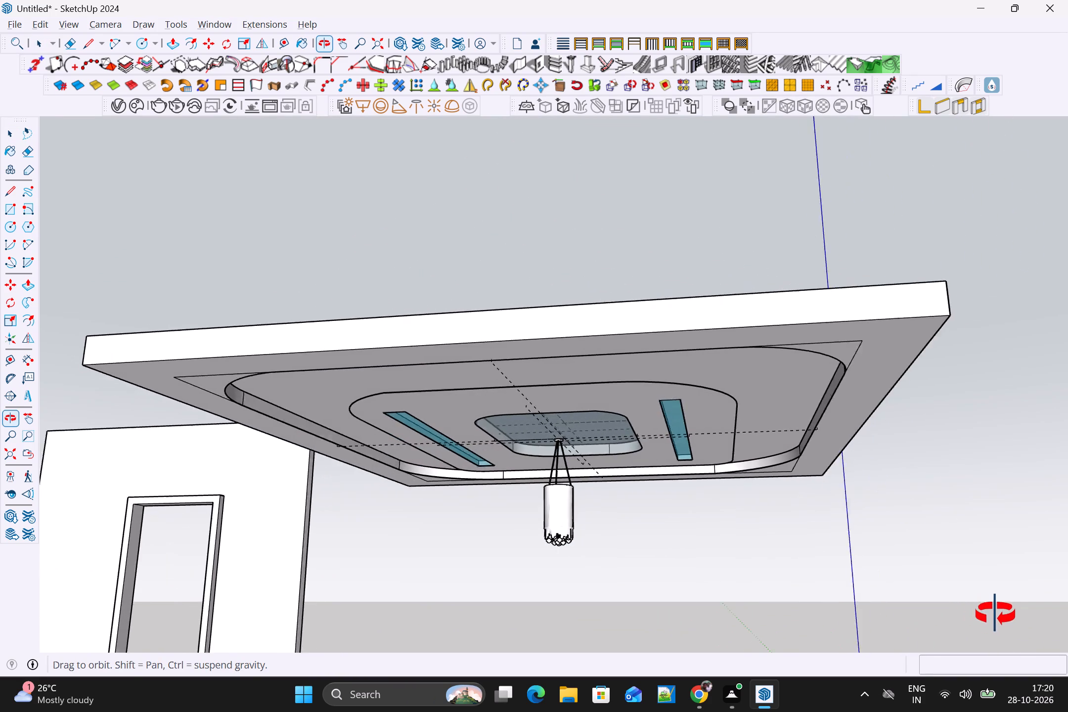
{"action": "middle_click_drag", "start_coordinate": [995, 614], "coordinate": [1006, 623]}
{"action": "middle_click_drag", "start_coordinate": [1003, 621], "coordinate": [964, 483]}
{"action": "left_click", "coordinate": [181, 102]}
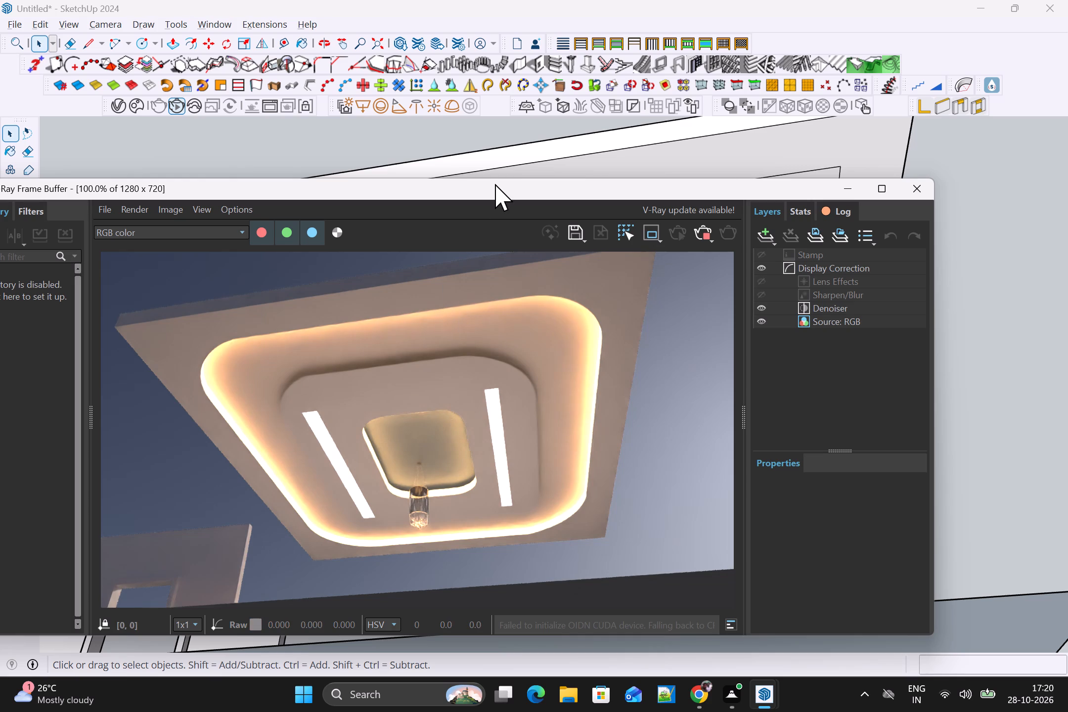
Examine the rendered ceiling lighting and pendant lamp, comparing the render with the model behind it.
{"action": "left_click_drag", "start_coordinate": [495, 186], "coordinate": [518, 342]}
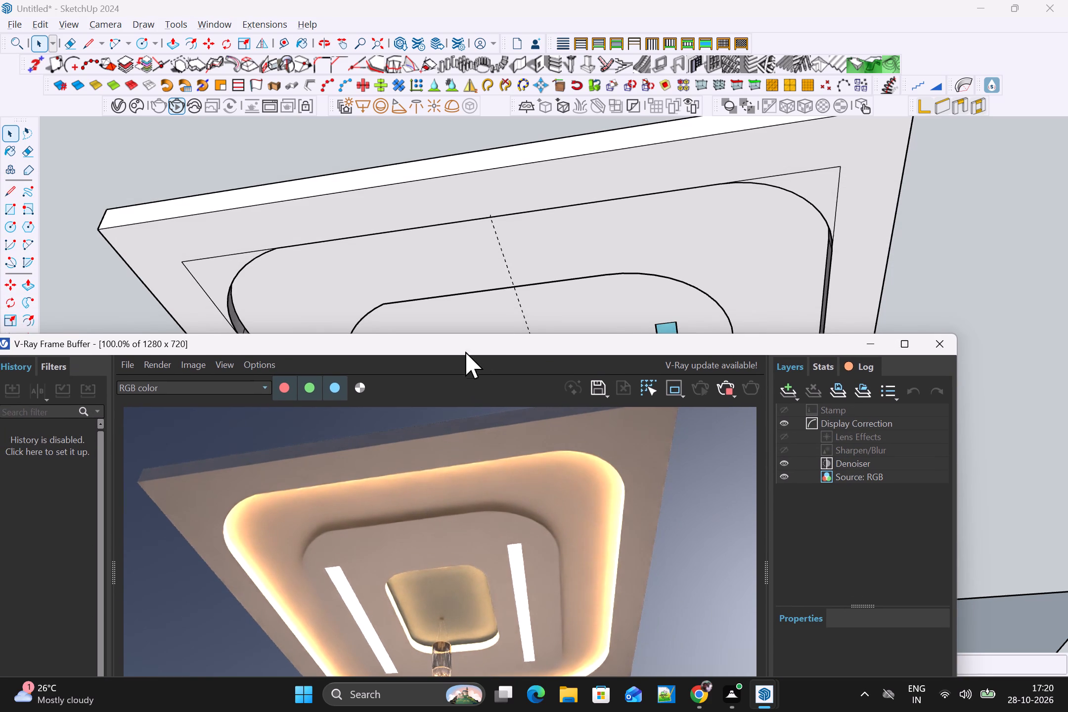
{"action": "left_click_drag", "start_coordinate": [457, 339], "coordinate": [514, 674]}
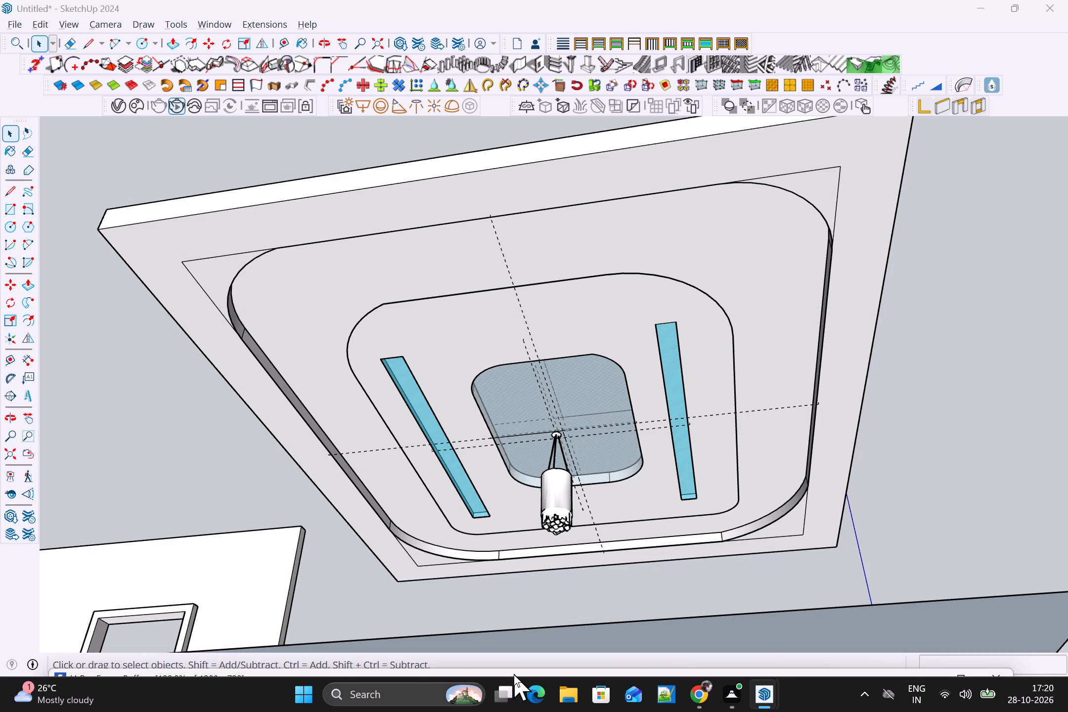
{"action": "left_click_drag", "start_coordinate": [514, 674], "coordinate": [405, 285]}
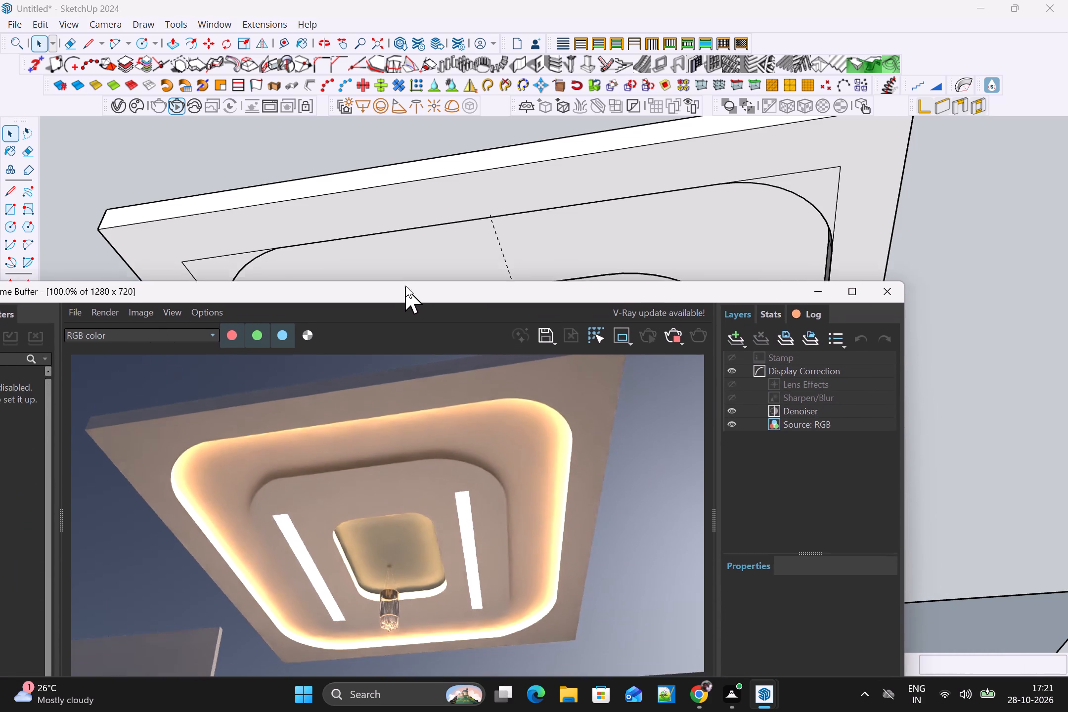
{"action": "left_click_drag", "start_coordinate": [405, 285], "coordinate": [569, 235]}
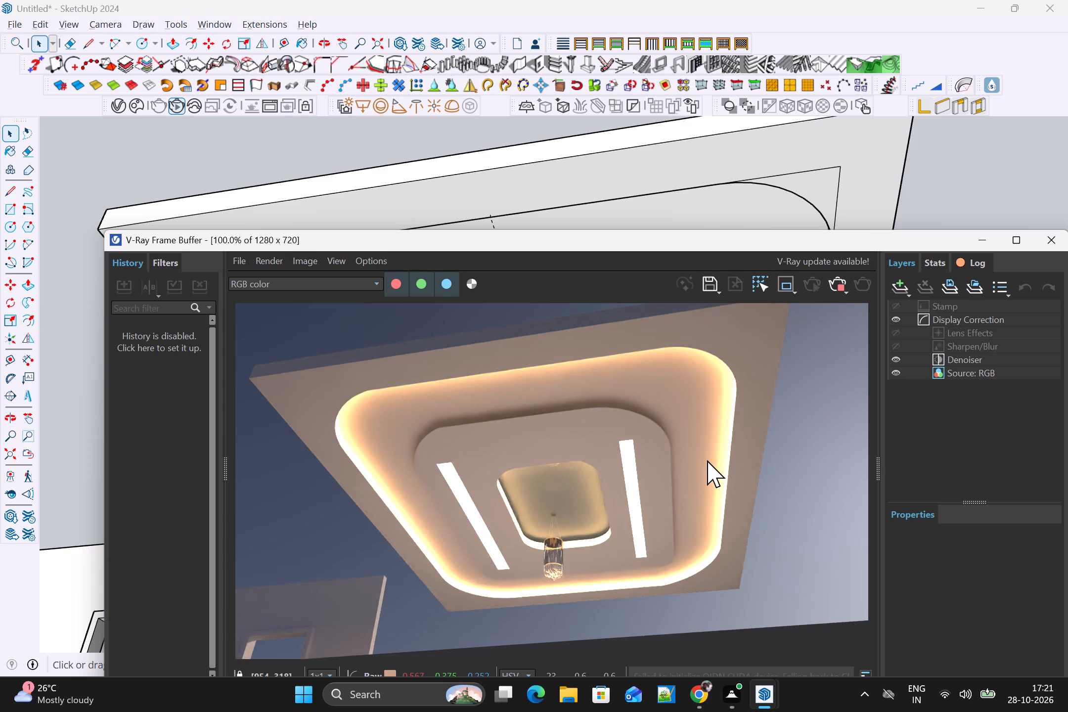
Stop the render and close the V-Ray Frame Buffer.
{"action": "left_click", "coordinate": [833, 292]}
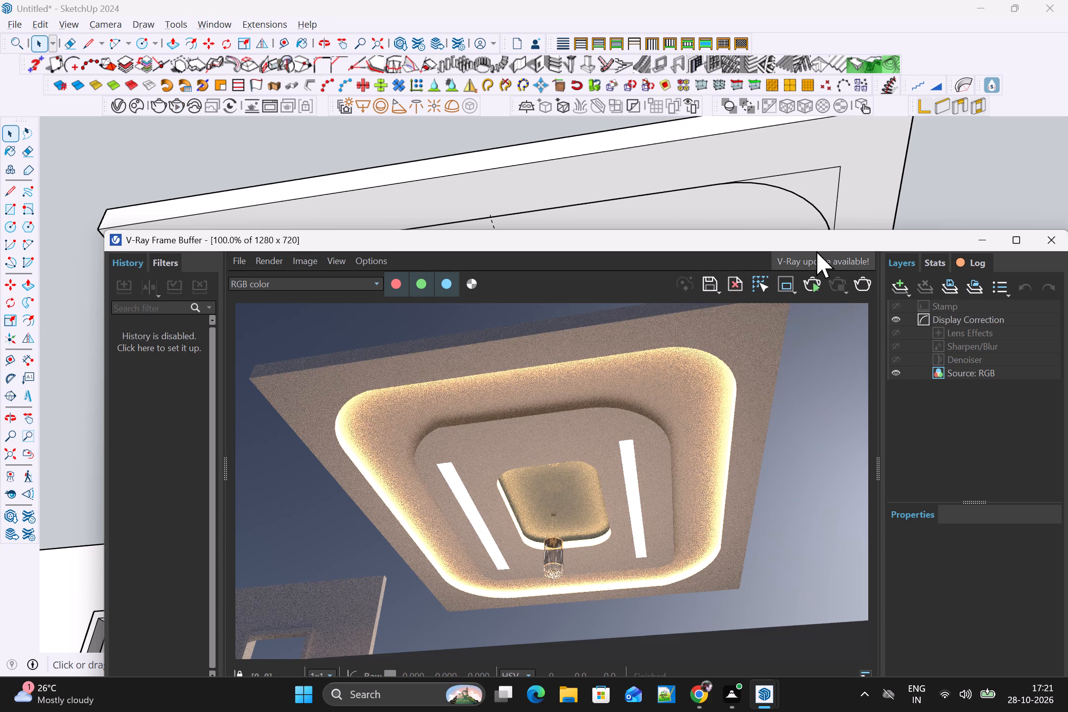
{"action": "left_click_drag", "start_coordinate": [813, 239], "coordinate": [745, 267]}
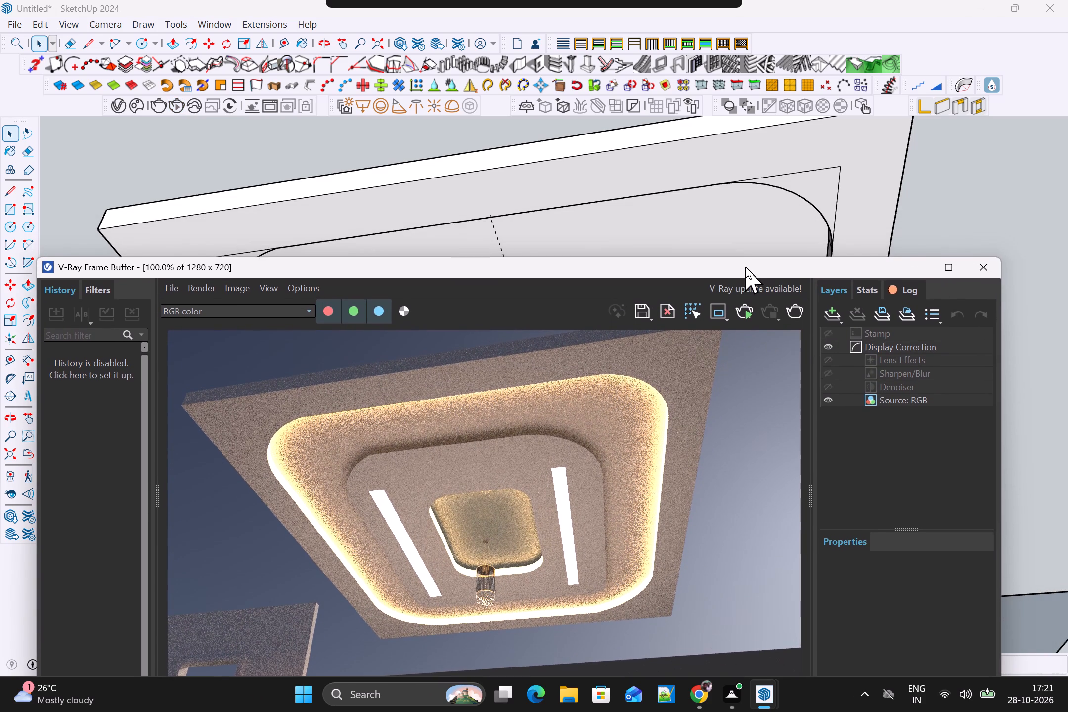
{"action": "left_click_drag", "start_coordinate": [745, 267], "coordinate": [747, 274]}
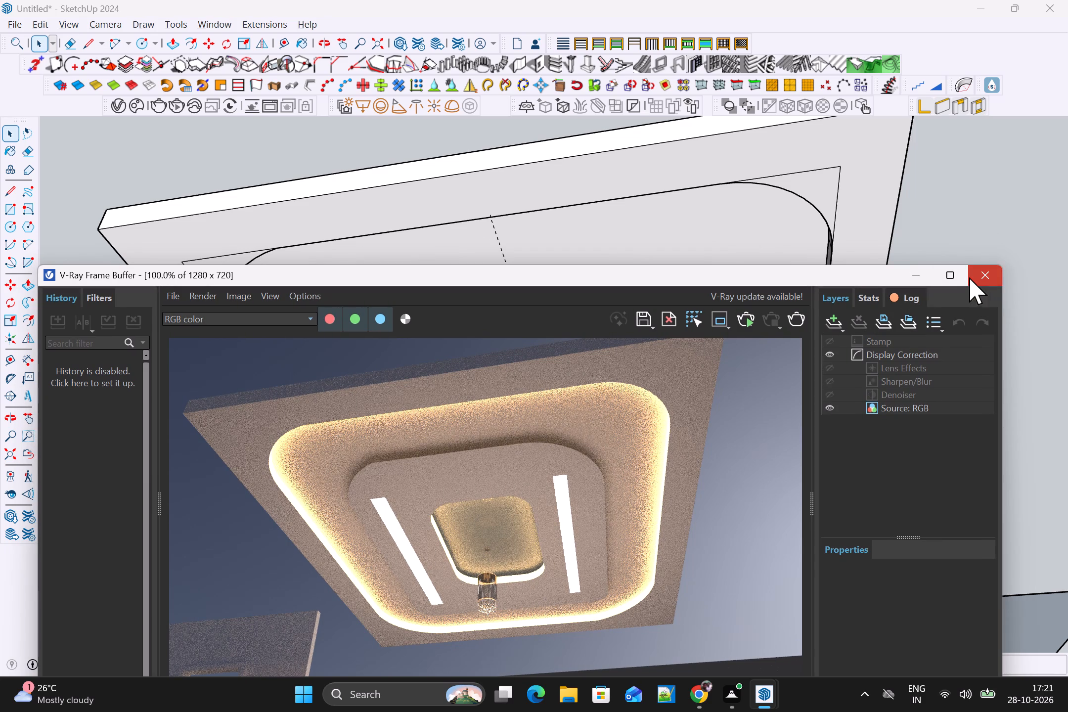
{"action": "left_click", "coordinate": [969, 277]}
Examine the ceiling panel, its light strips and the pendant lamp from below at different angles.
{"action": "scroll", "coordinate": [979, 304], "scroll_direction": "down", "scroll_amount": 1}
{"action": "middle_click_drag", "start_coordinate": [977, 323], "coordinate": [969, 366]}
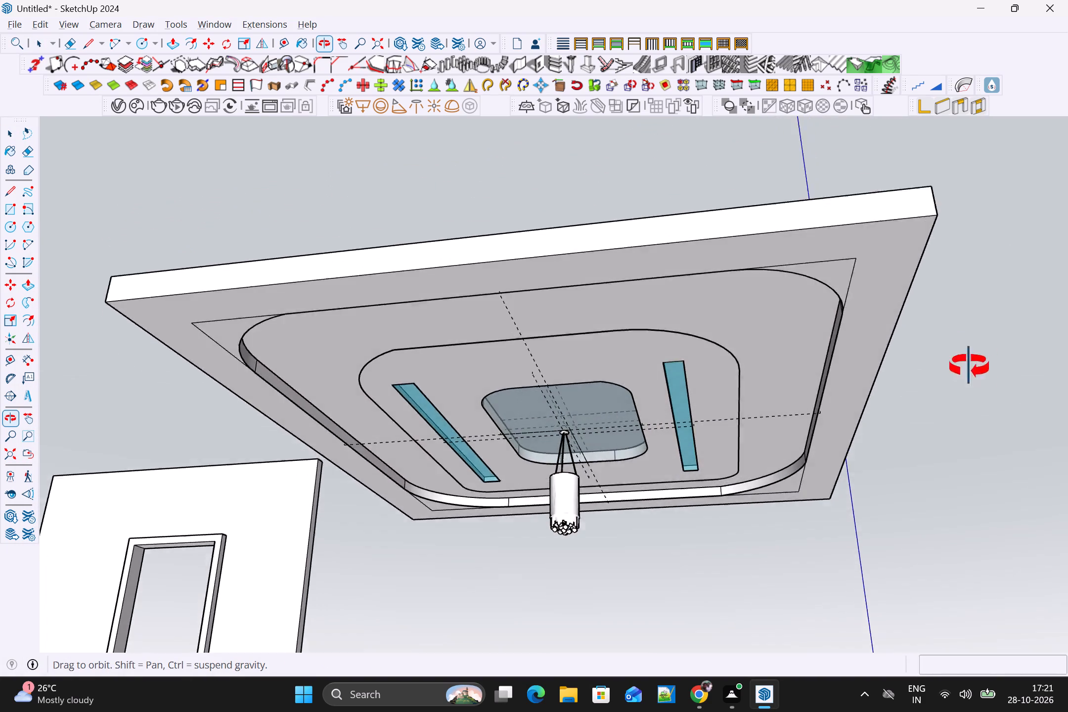
{"action": "middle_click_drag", "start_coordinate": [969, 366], "coordinate": [968, 312]}
{"action": "scroll", "coordinate": [951, 325], "scroll_direction": "up", "scroll_amount": 2}
{"action": "middle_click_drag", "start_coordinate": [947, 376], "coordinate": [712, 372]}
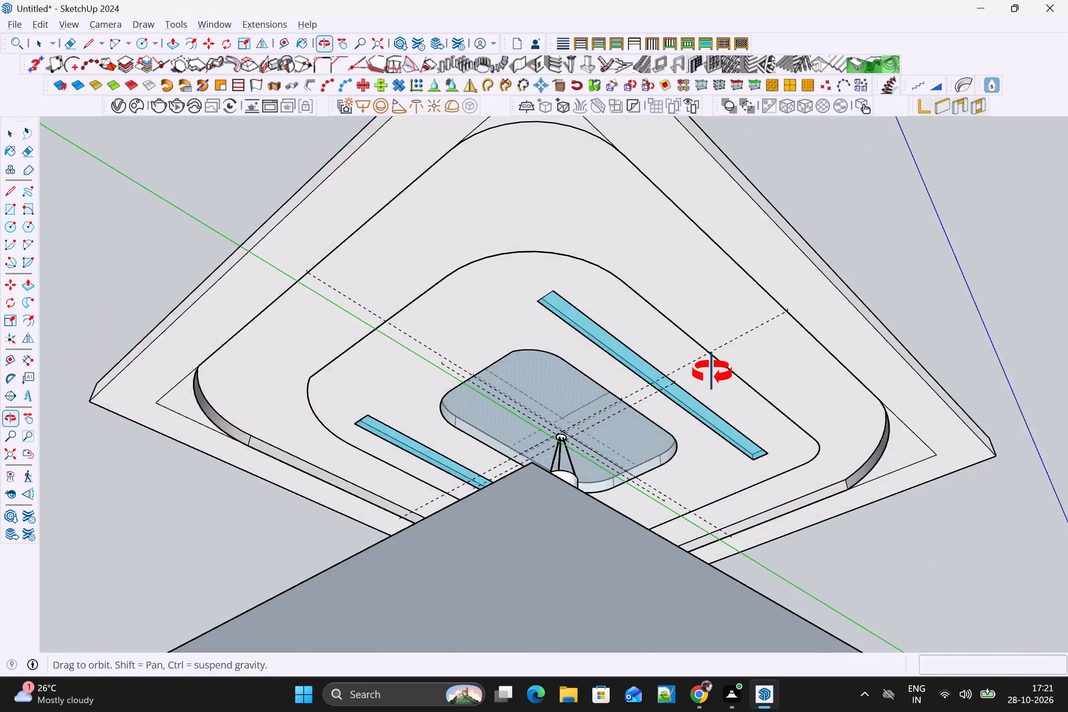
{"action": "middle_click_drag", "start_coordinate": [712, 372], "coordinate": [987, 449]}
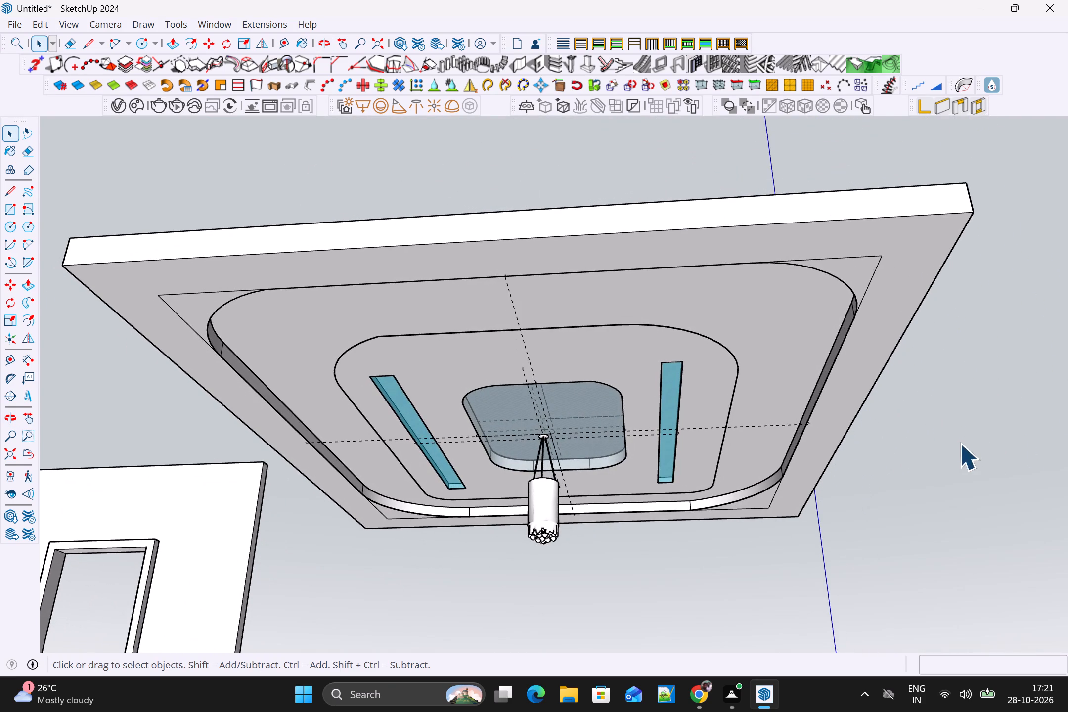
{"action": "scroll", "coordinate": [925, 430], "scroll_direction": "up", "scroll_amount": 2}
{"action": "middle_click_drag", "start_coordinate": [927, 420], "coordinate": [1008, 352]}
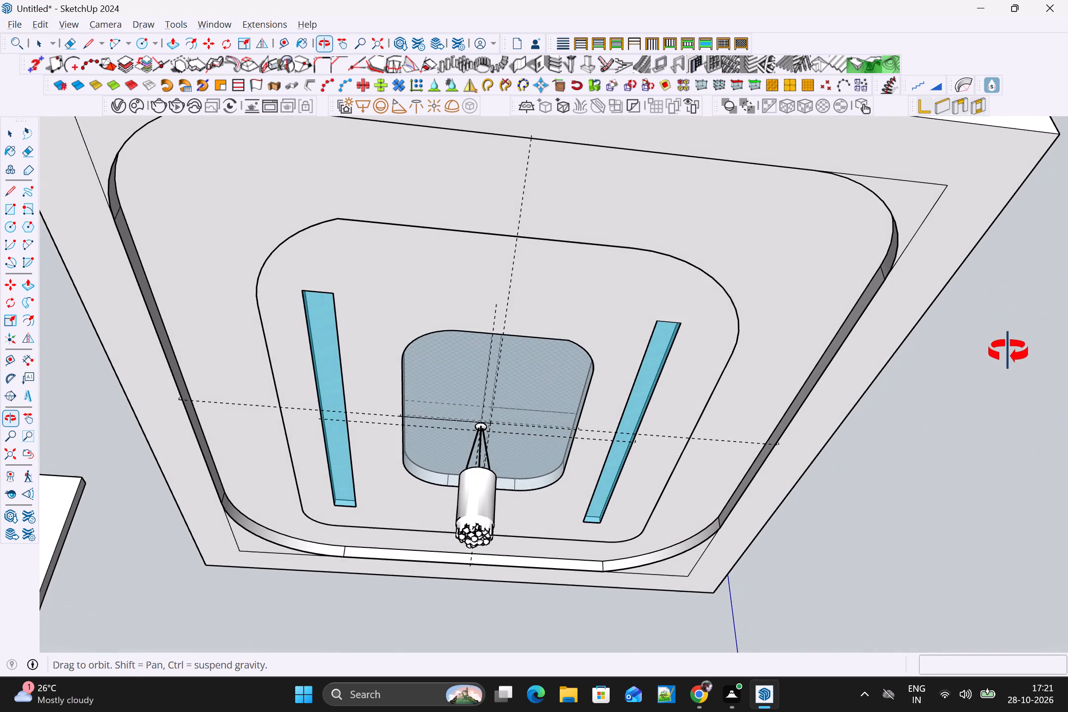
Draw two concentric circles on the panel's outer border near a corner, with radii of about 3 5/8" and 2 1/16".
{"action": "middle_click_drag", "start_coordinate": [1008, 352], "coordinate": [1008, 350]}
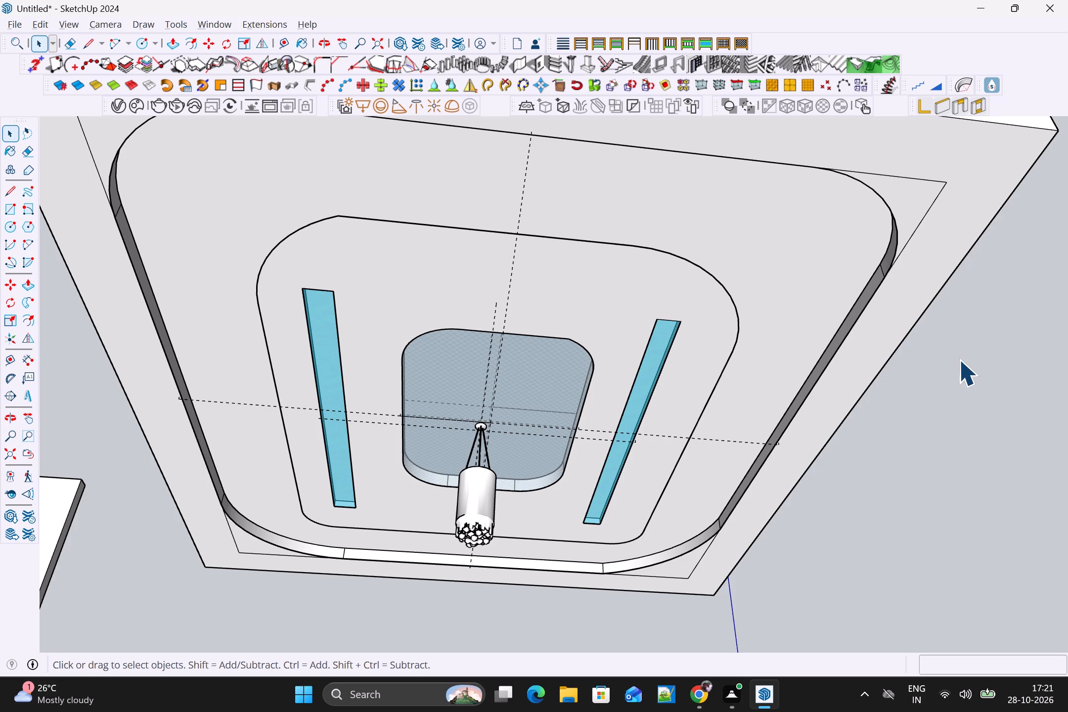
{"action": "scroll", "coordinate": [959, 360], "scroll_direction": "down", "scroll_amount": 2}
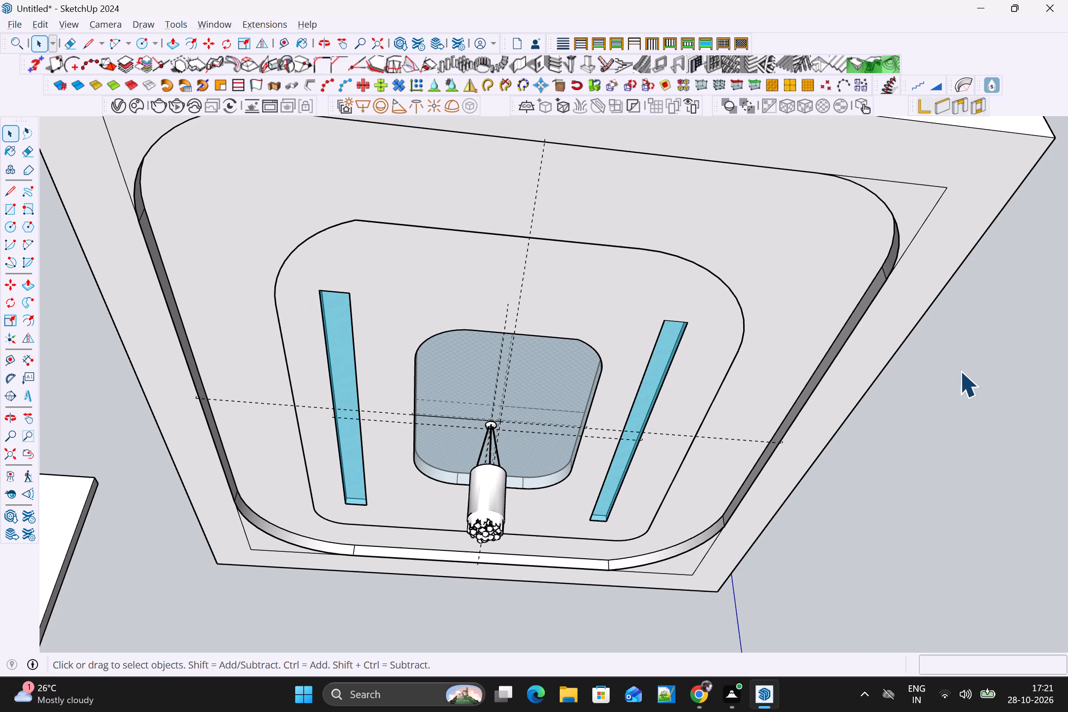
{"action": "scroll", "coordinate": [960, 372], "scroll_direction": "down", "scroll_amount": 3}
{"action": "scroll", "coordinate": [302, 320], "scroll_direction": "down", "scroll_amount": 3}
{"action": "middle_click_drag", "start_coordinate": [280, 309], "coordinate": [279, 307]}
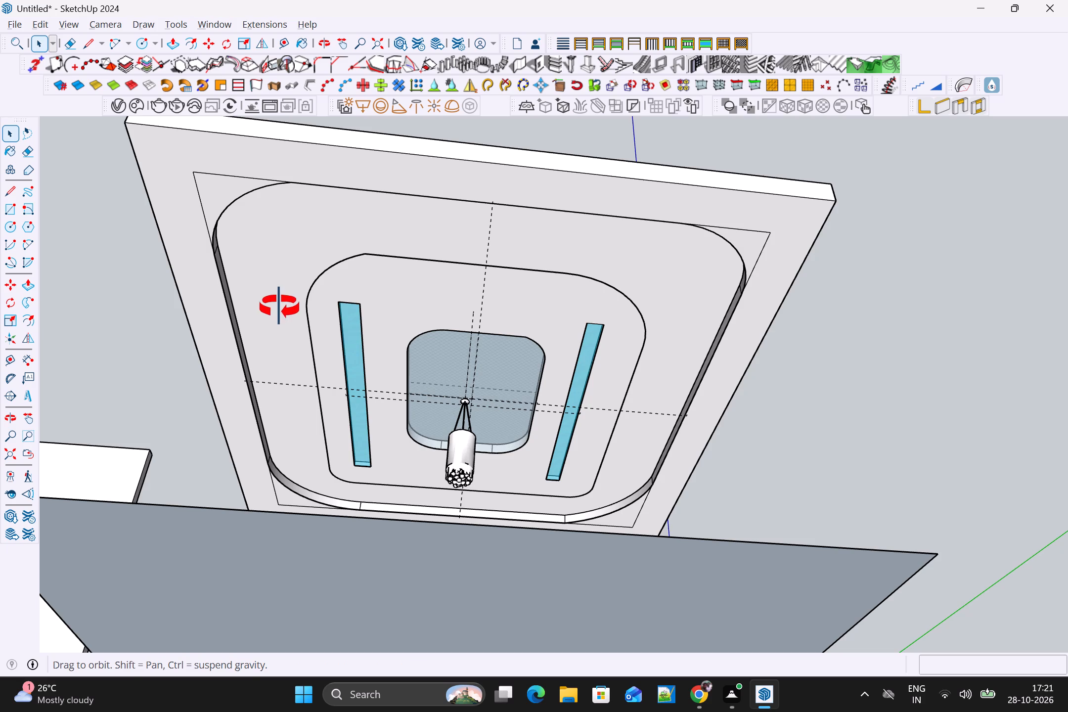
{"action": "middle_click_drag", "start_coordinate": [279, 307], "coordinate": [220, 311]}
{"action": "scroll", "coordinate": [216, 325], "scroll_direction": "up", "scroll_amount": 2}
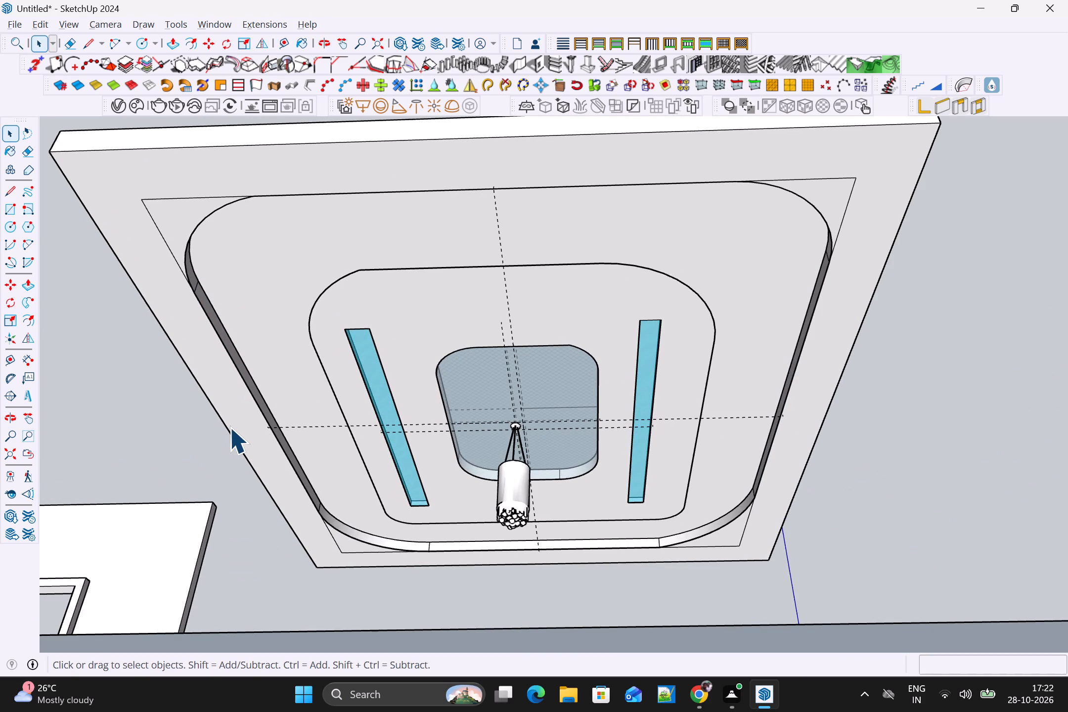
{"action": "key", "text": "c"}
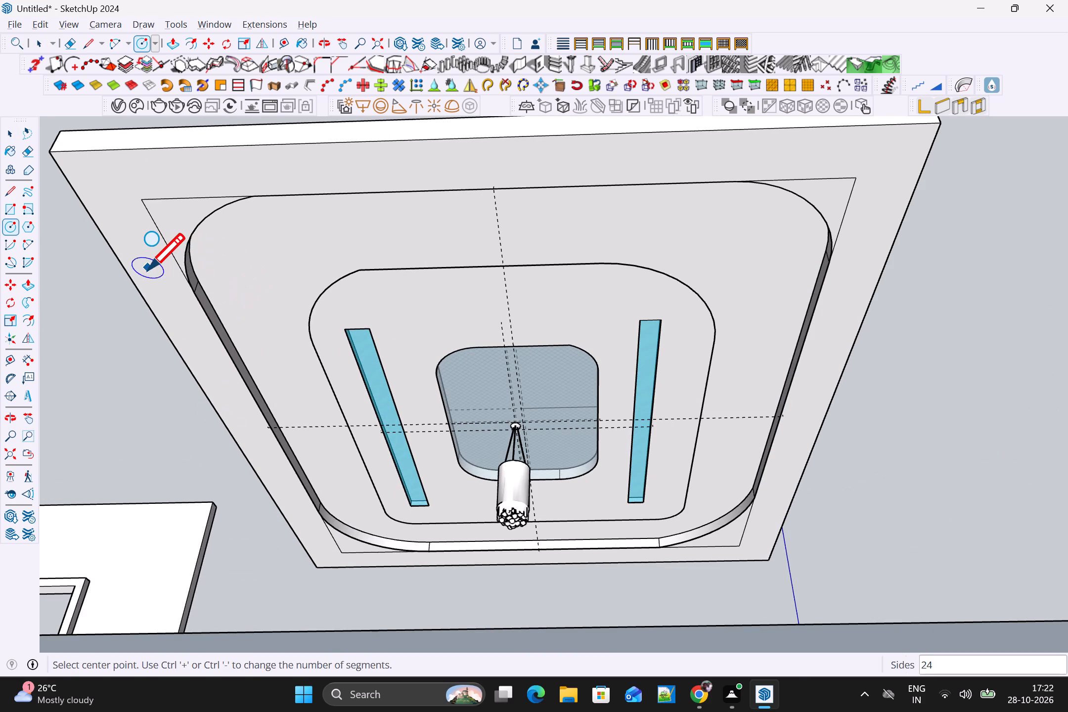
{"action": "left_click", "coordinate": [148, 268]}
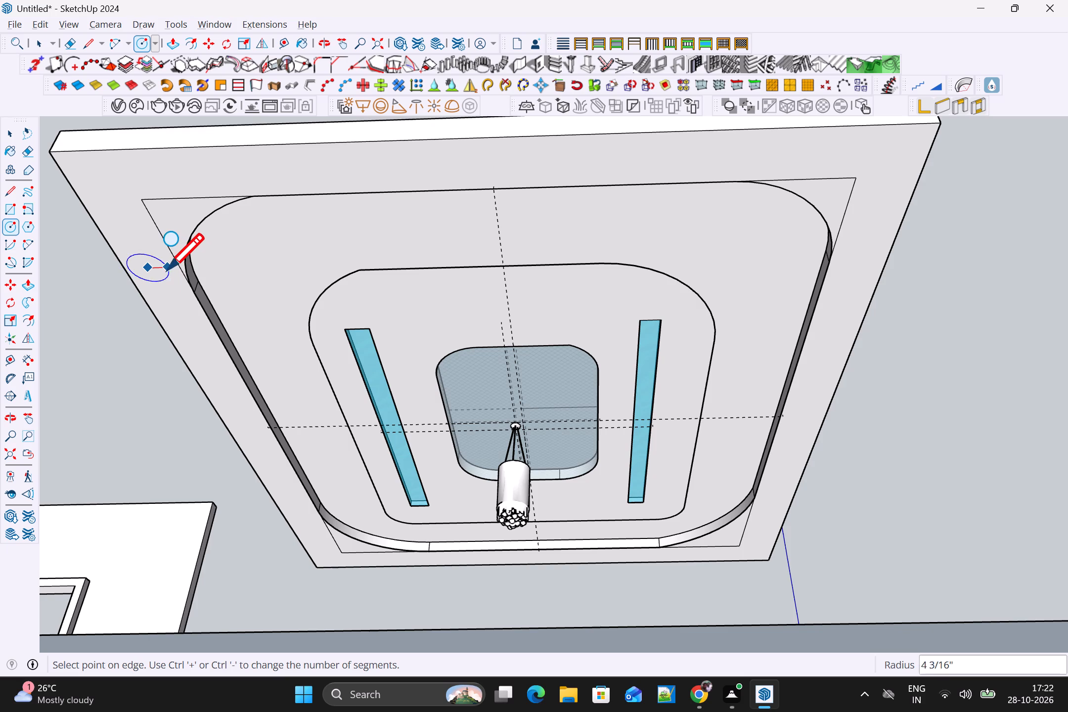
{"action": "left_click", "coordinate": [165, 268]}
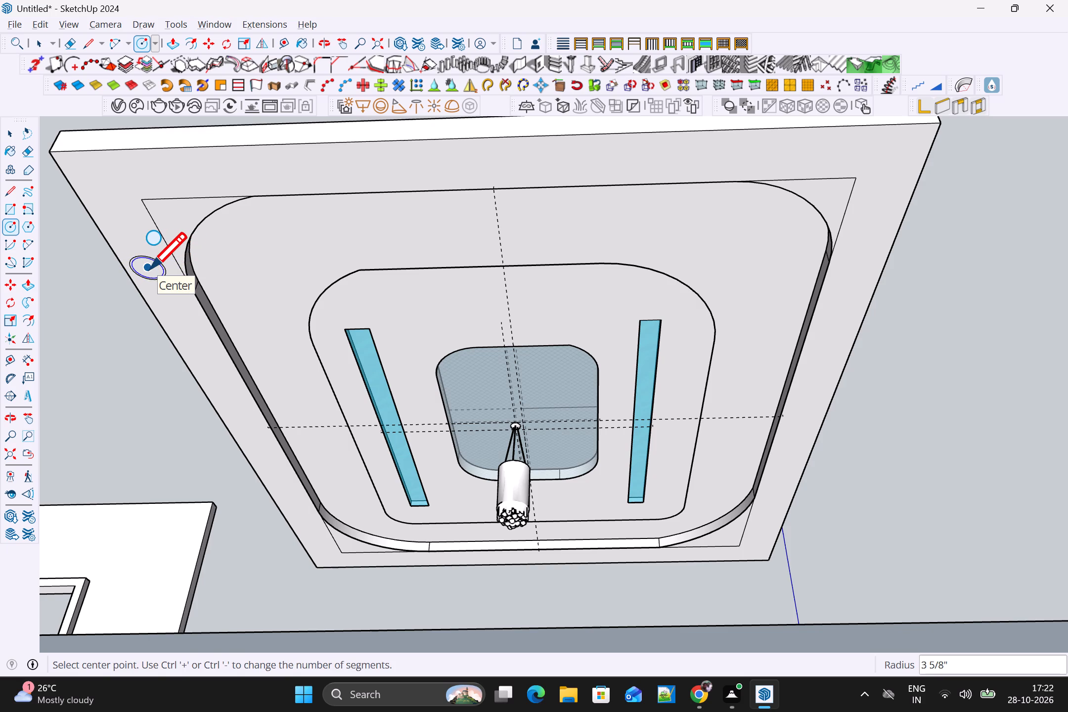
{"action": "scroll", "coordinate": [150, 267], "scroll_direction": "up", "scroll_amount": 6}
{"action": "left_click", "coordinate": [150, 267]}
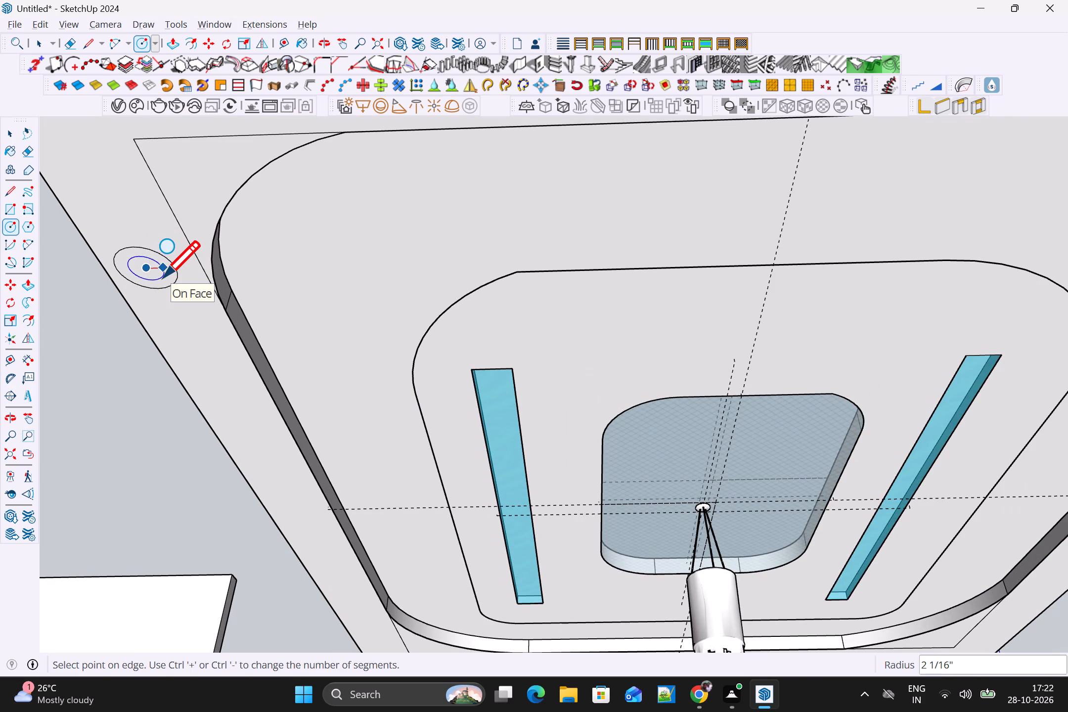
{"action": "left_click", "coordinate": [163, 276]}
Group the two concentric circles together with their inner and ring faces.
{"action": "scroll", "coordinate": [183, 281], "scroll_direction": "down", "scroll_amount": 6}
{"action": "middle_click_drag", "start_coordinate": [228, 324], "coordinate": [418, 311]}
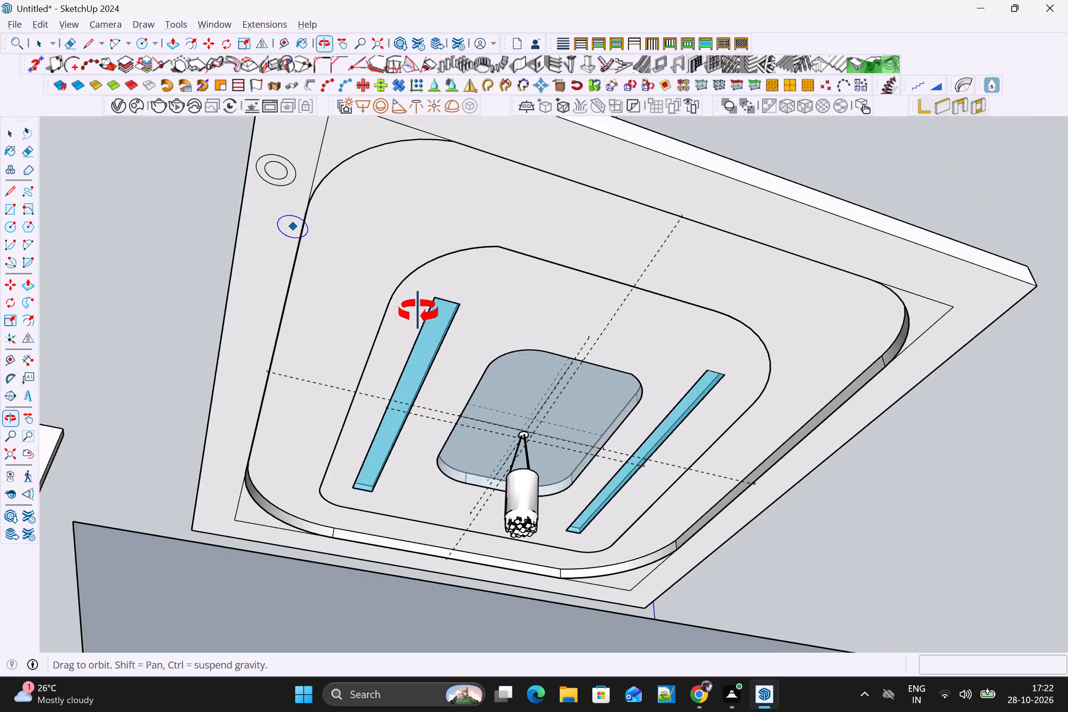
{"action": "middle_click_drag", "start_coordinate": [418, 311], "coordinate": [545, 389]}
{"action": "scroll", "coordinate": [520, 286], "scroll_direction": "down", "scroll_amount": 2}
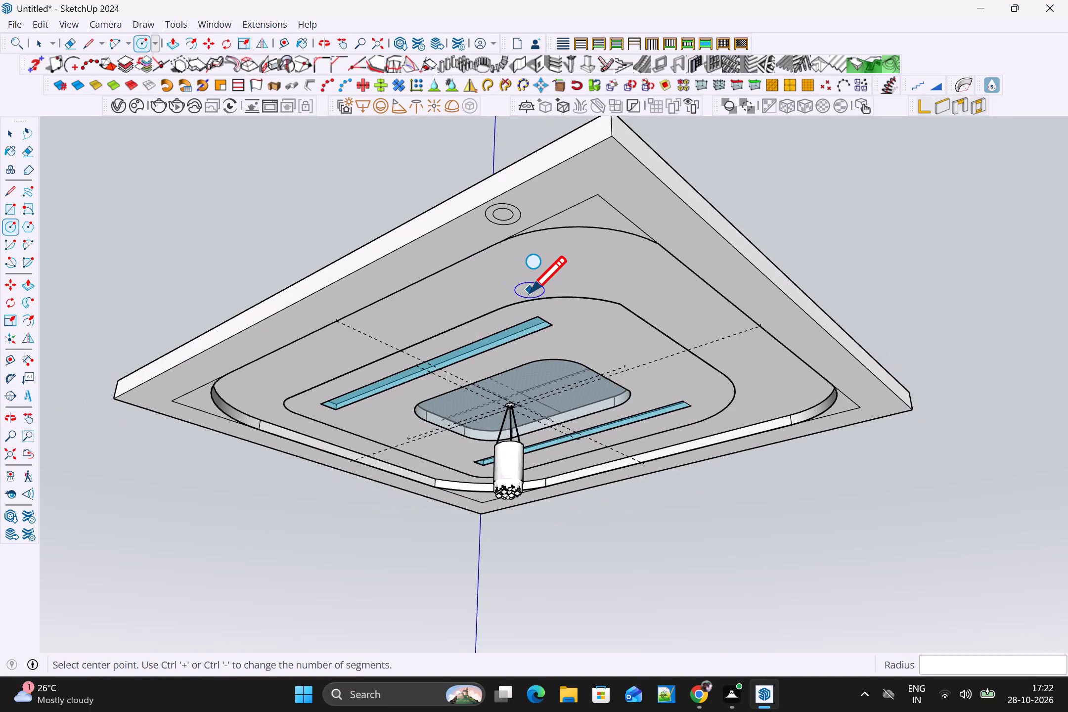
{"action": "key", "text": "space"}
{"action": "left_click", "coordinate": [505, 212]}
{"action": "left_click", "coordinate": [511, 212]}
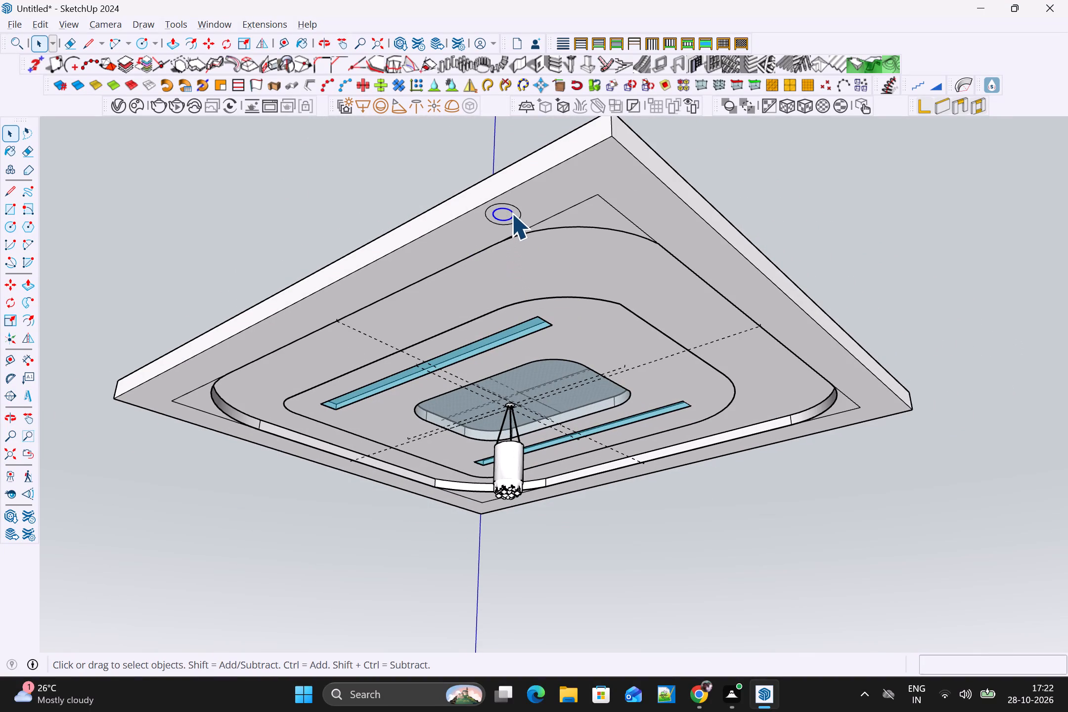
{"action": "scroll", "coordinate": [511, 213], "scroll_direction": "up", "scroll_amount": 4}
{"action": "left_click", "coordinate": [509, 215]}
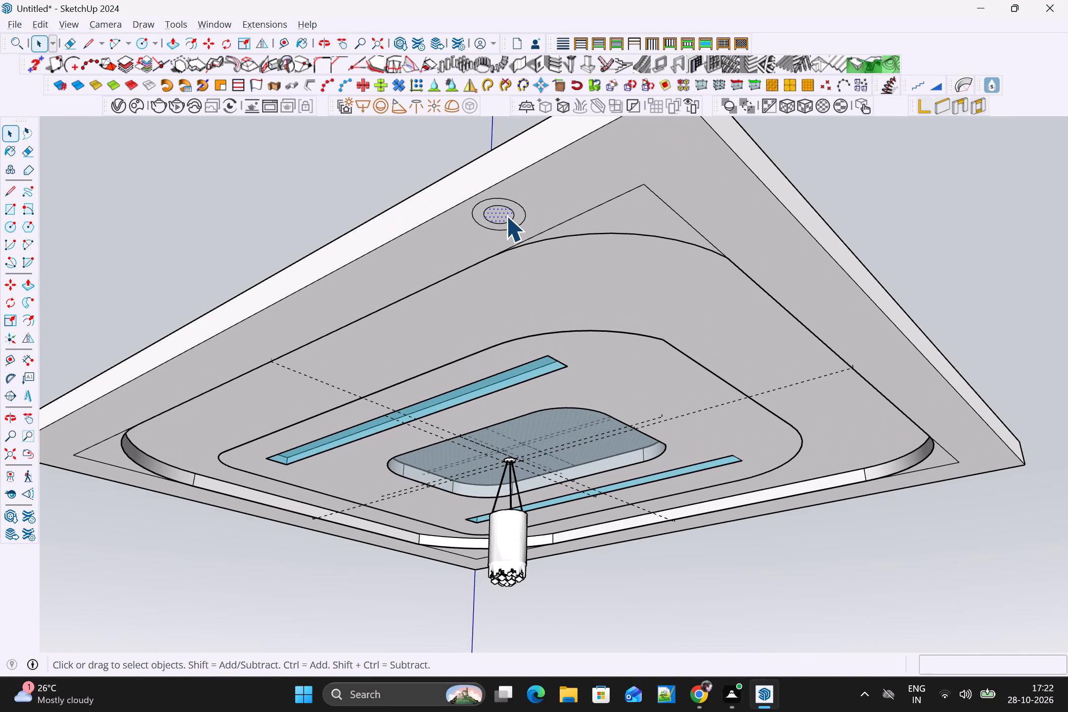
{"action": "left_click", "coordinate": [506, 215]}
{"action": "triple_click", "coordinate": [513, 211]}
{"action": "left_click", "coordinate": [513, 211]}
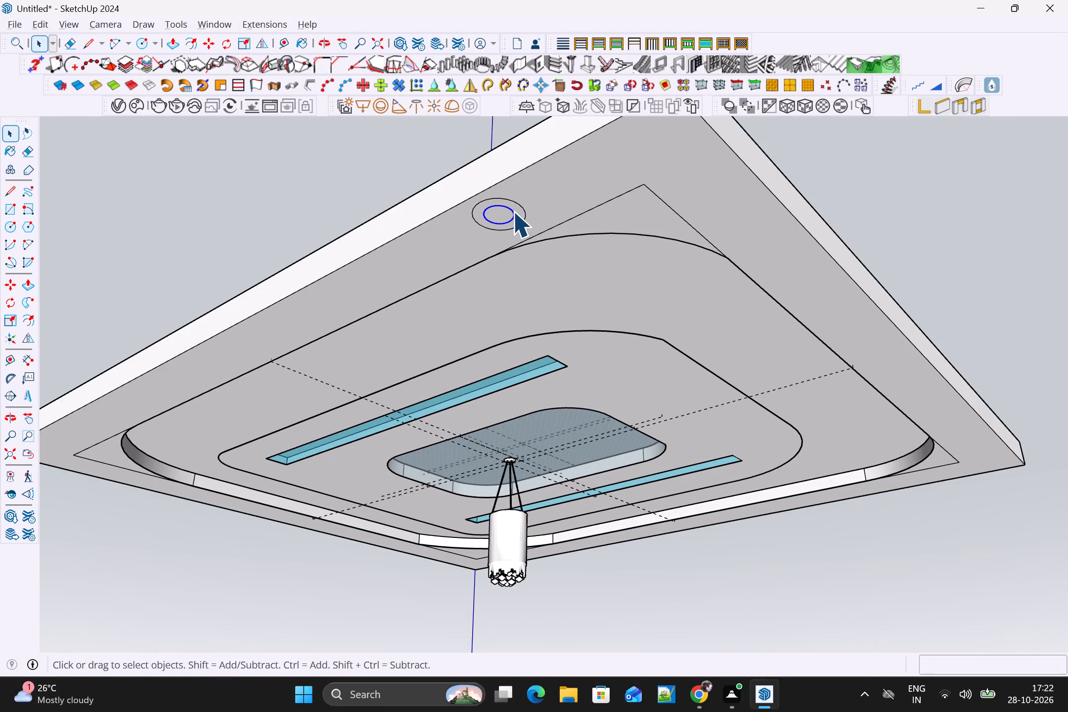
{"action": "left_click", "coordinate": [506, 213], "text": "shift"}
{"action": "left_click", "coordinate": [514, 207], "text": "shift"}
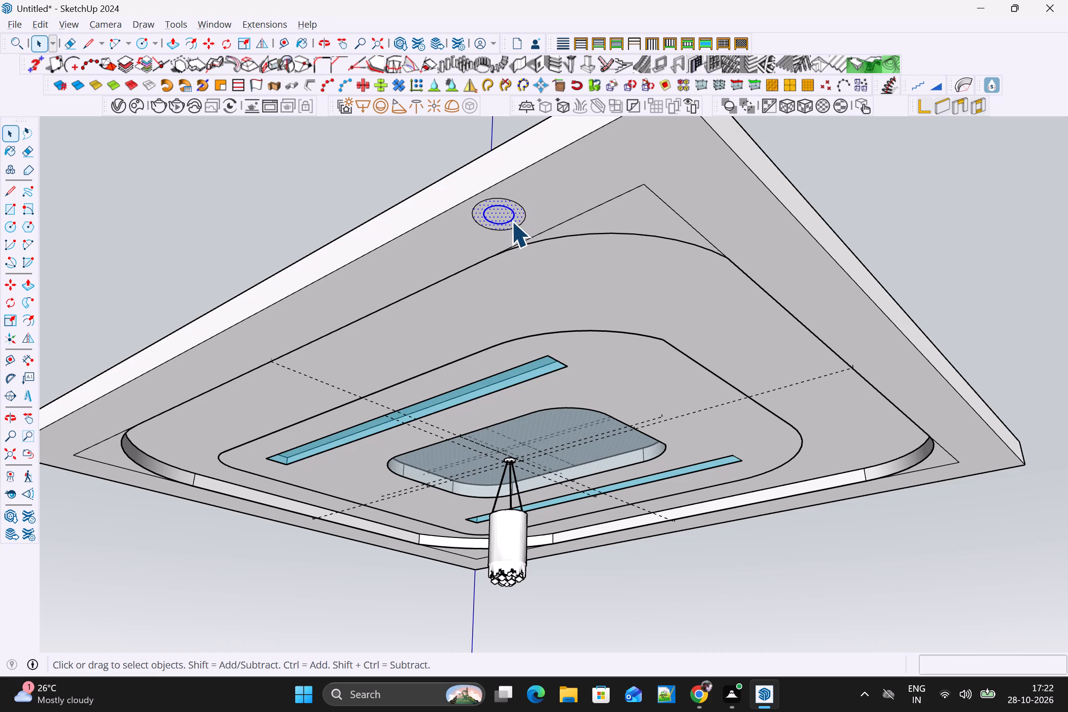
{"action": "scroll", "coordinate": [514, 215], "scroll_direction": "up", "scroll_amount": 4}
{"action": "left_click", "coordinate": [523, 205], "text": "shift"}
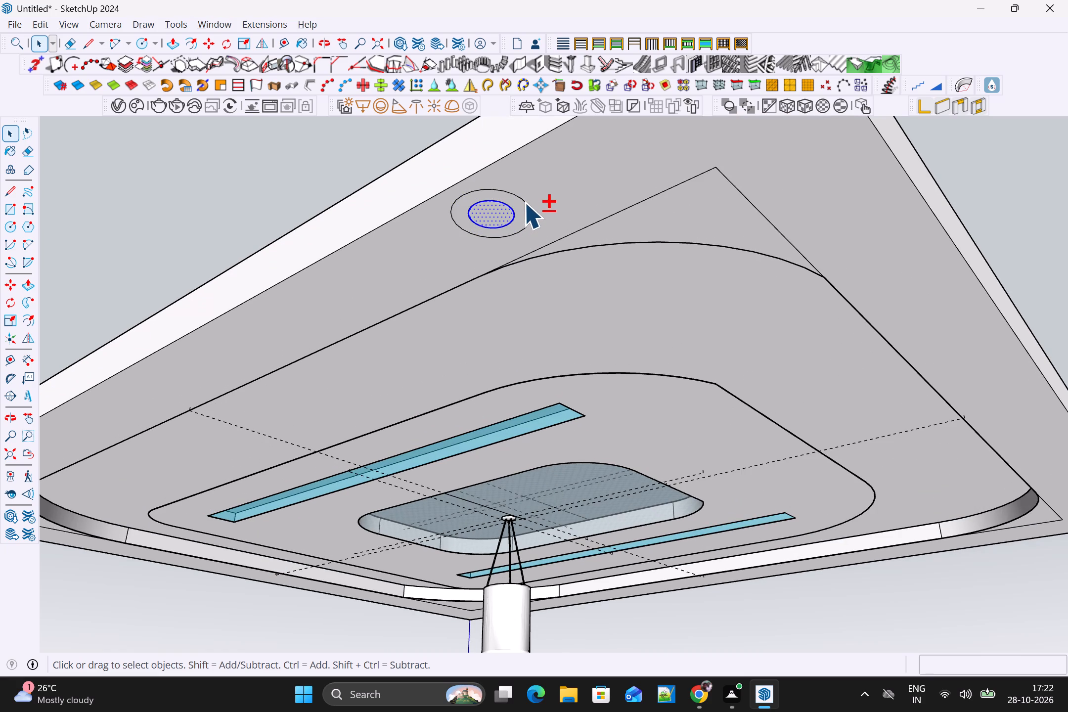
{"action": "left_click", "coordinate": [524, 202], "text": "shift"}
{"action": "left_click", "coordinate": [521, 207], "text": "shift"}
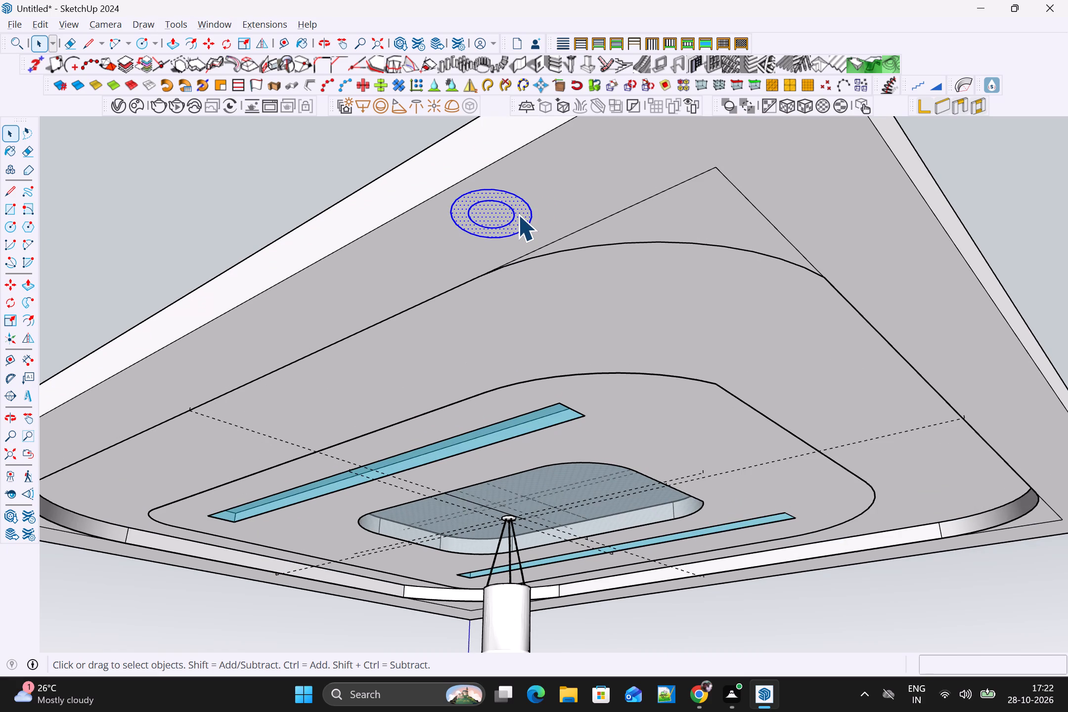
{"action": "right_click", "coordinate": [518, 215]}
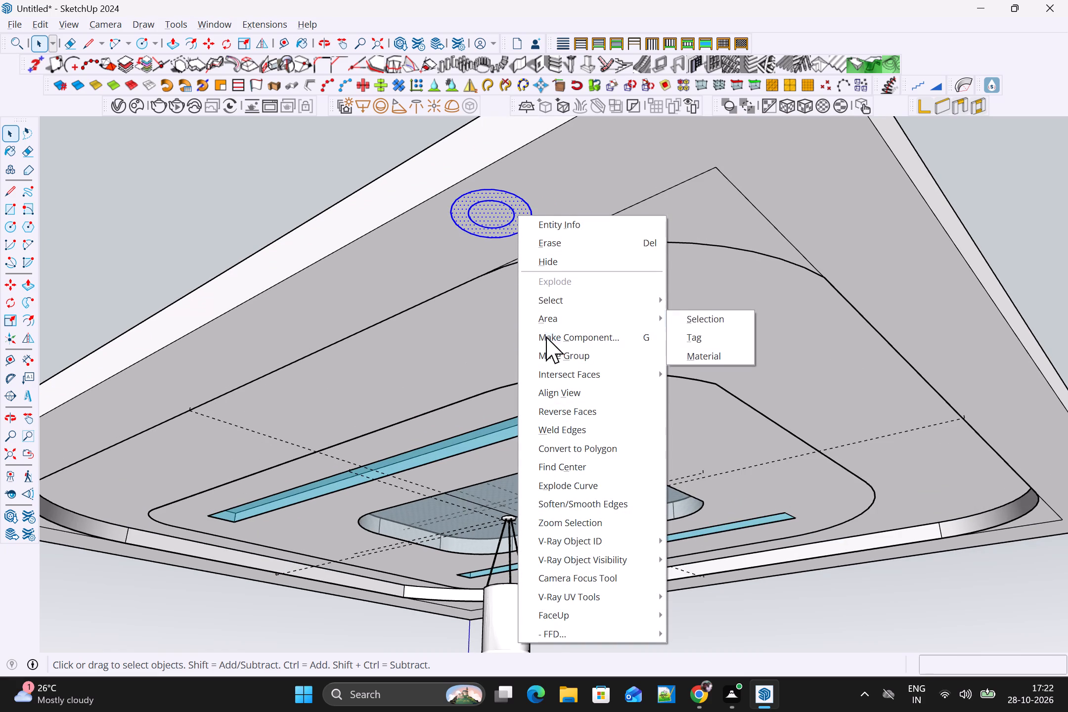
{"action": "left_click", "coordinate": [569, 358]}
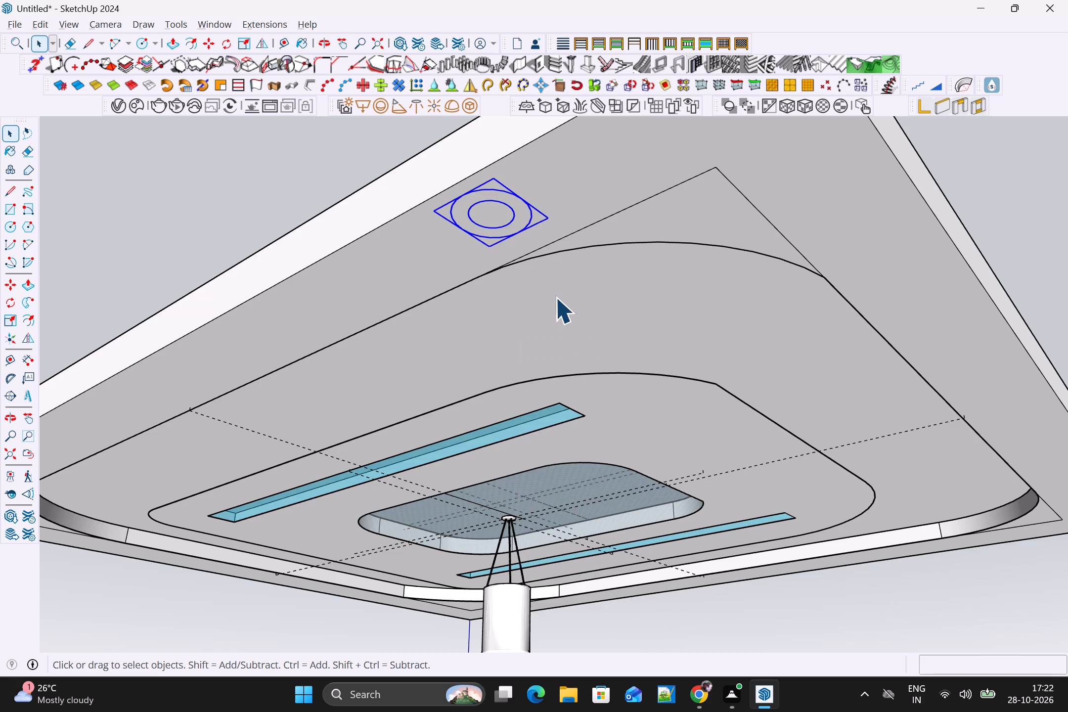
Copy the circle group along the same border strip and shift the copy to the end of the centre guide line.
{"action": "key", "text": "m"}
{"action": "left_click", "coordinate": [495, 254]}
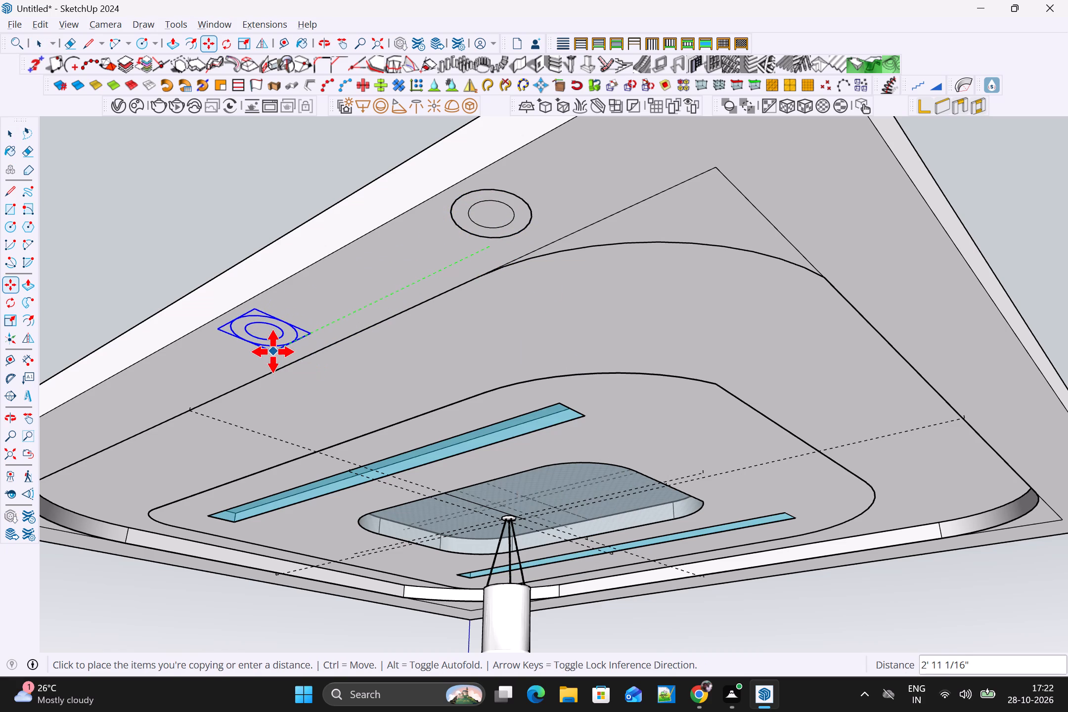
{"action": "left_click", "coordinate": [273, 352]}
{"action": "scroll", "coordinate": [273, 352], "scroll_direction": "down", "scroll_amount": 4}
{"action": "middle_click_drag", "start_coordinate": [362, 314], "coordinate": [691, 230]}
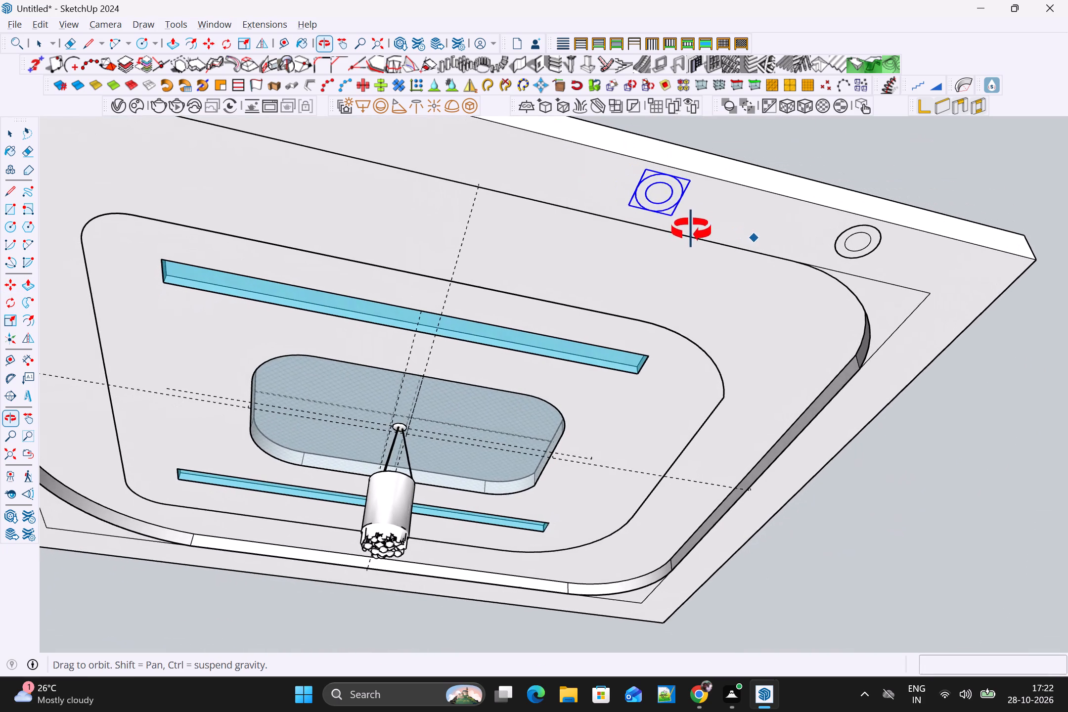
{"action": "middle_click_drag", "start_coordinate": [691, 230], "coordinate": [689, 233]}
{"action": "left_click", "coordinate": [628, 210]}
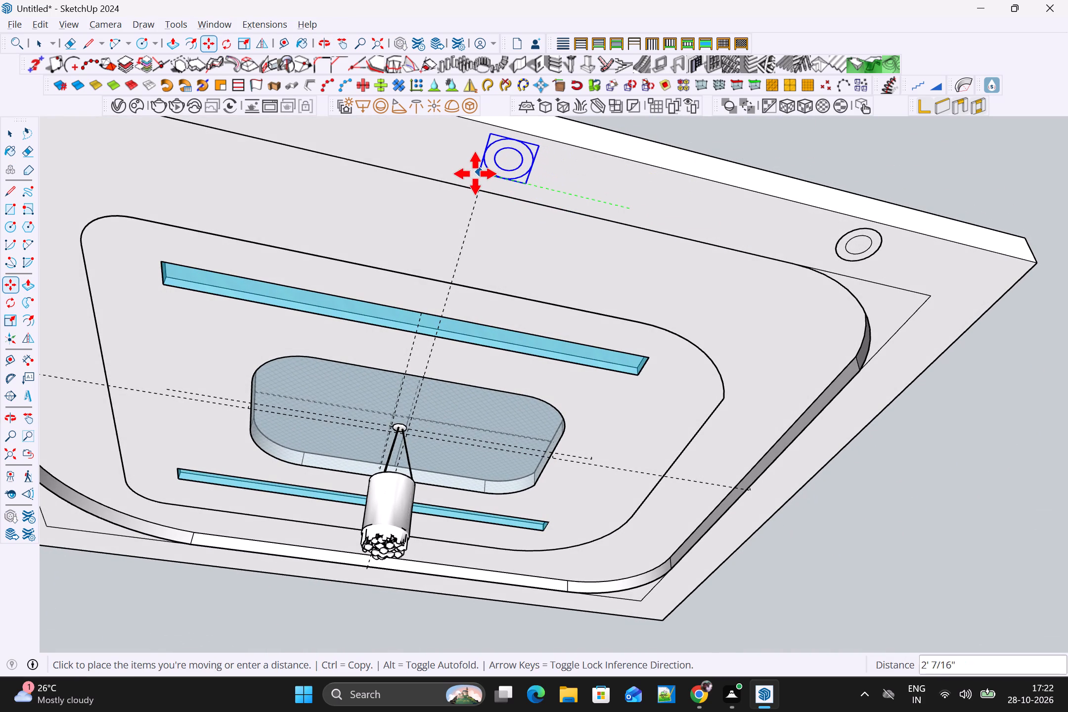
{"action": "left_click", "coordinate": [461, 172]}
Copy the middle circle group about 6' 7" along the same border strip to its far corner.
{"action": "scroll", "coordinate": [464, 174], "scroll_direction": "down", "scroll_amount": 7}
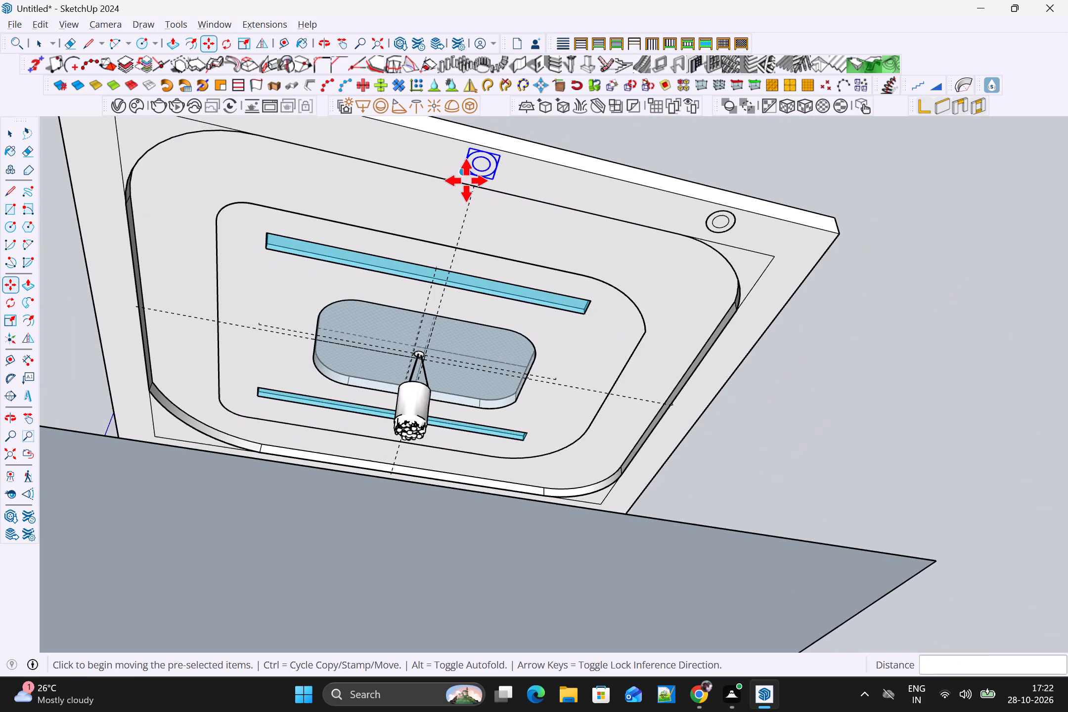
{"action": "left_click", "coordinate": [458, 174]}
{"action": "scroll", "coordinate": [318, 153], "scroll_direction": "down", "scroll_amount": 2}
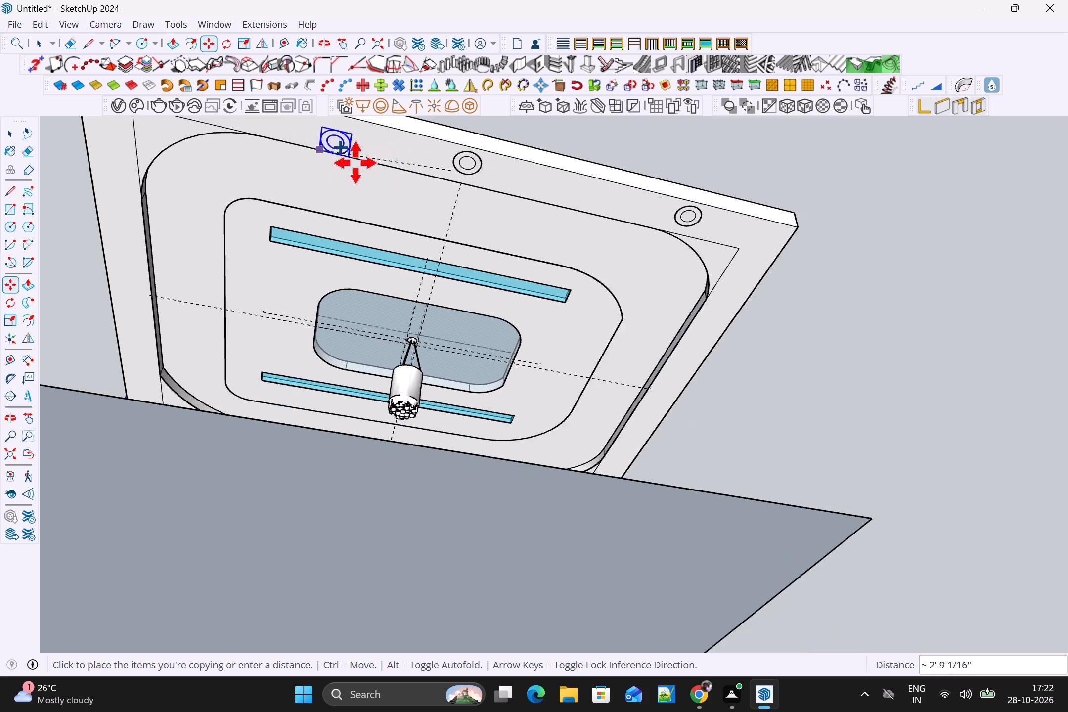
{"action": "scroll", "coordinate": [356, 163], "scroll_direction": "down", "scroll_amount": 2}
{"action": "middle_click_drag", "start_coordinate": [332, 155], "coordinate": [570, 241], "text": "ctrl"}
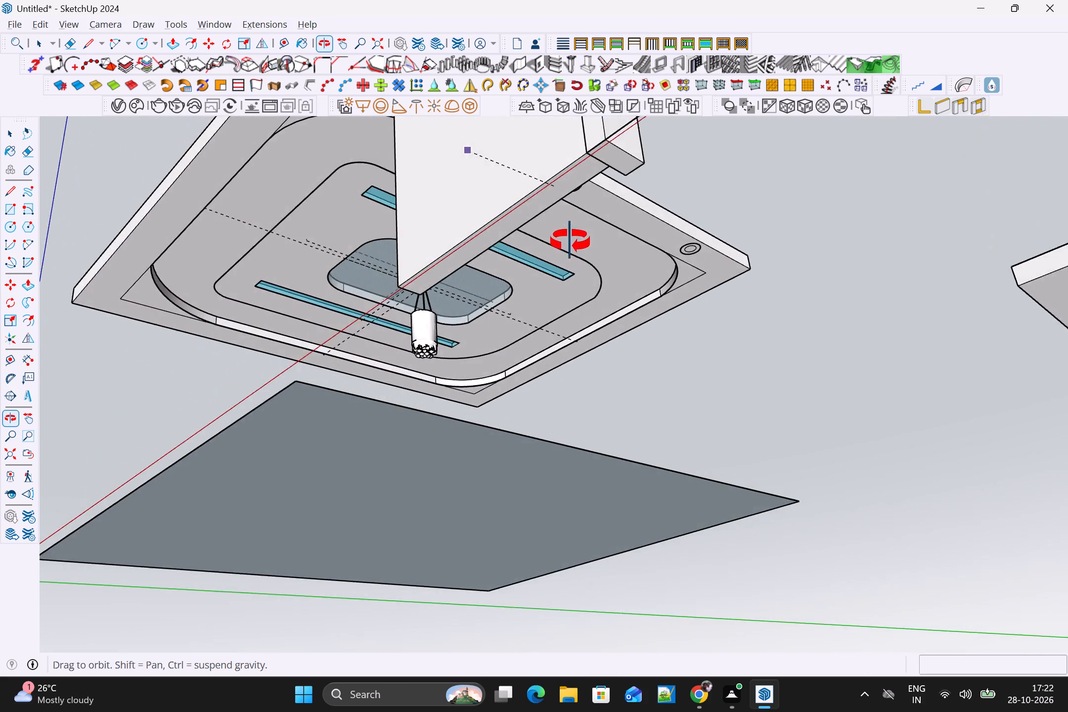
{"action": "middle_click_drag", "start_coordinate": [570, 241], "coordinate": [416, 257], "text": "ctrl"}
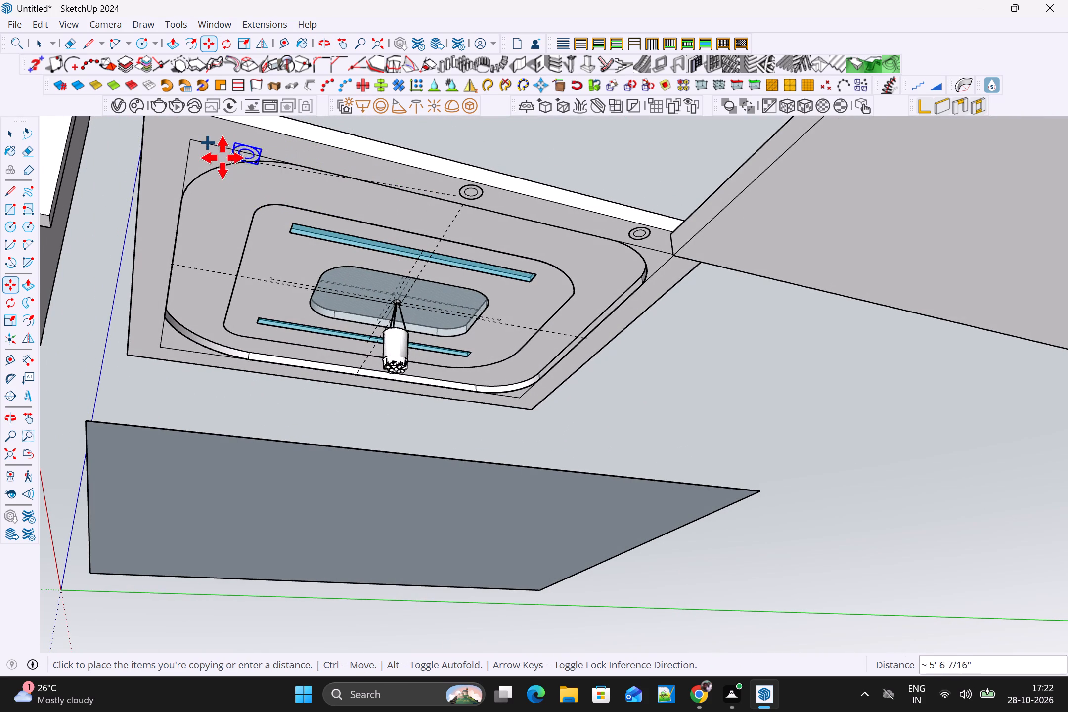
{"action": "scroll", "coordinate": [230, 141], "scroll_direction": "up", "scroll_amount": 3}
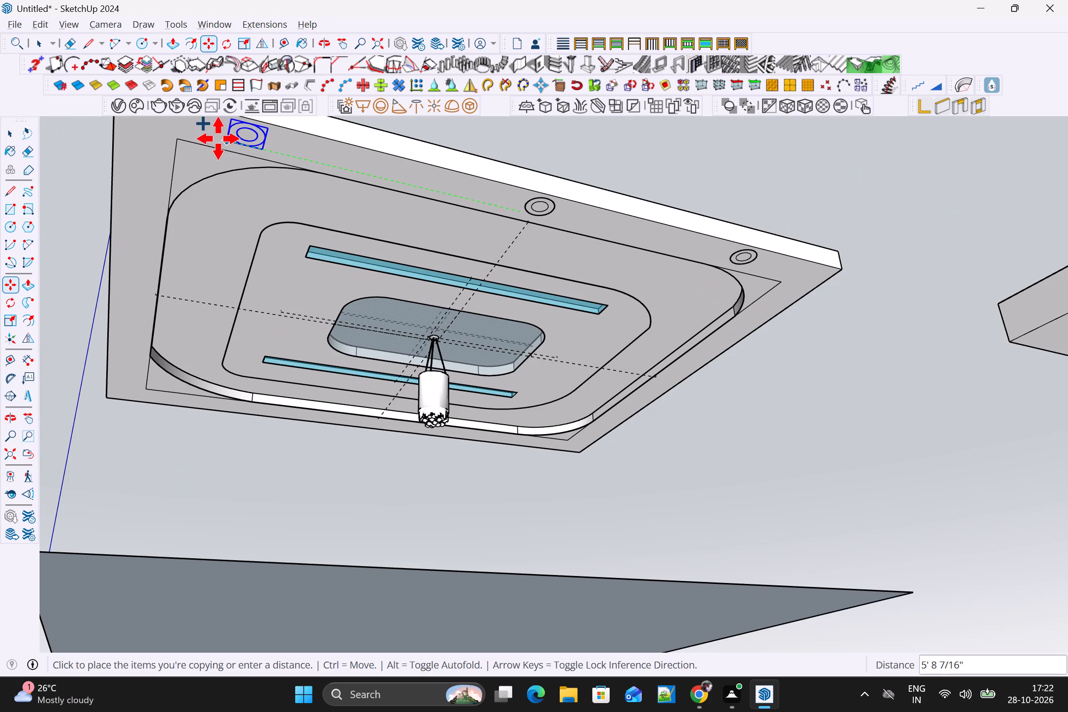
{"action": "left_click", "coordinate": [171, 128]}
Copy the far-corner circle group about 13' 10" onto the adjoining border strip, near the corner by the first group.
{"action": "scroll", "coordinate": [211, 149], "scroll_direction": "down", "scroll_amount": 6}
{"action": "middle_click_drag", "start_coordinate": [266, 169], "coordinate": [264, 169]}
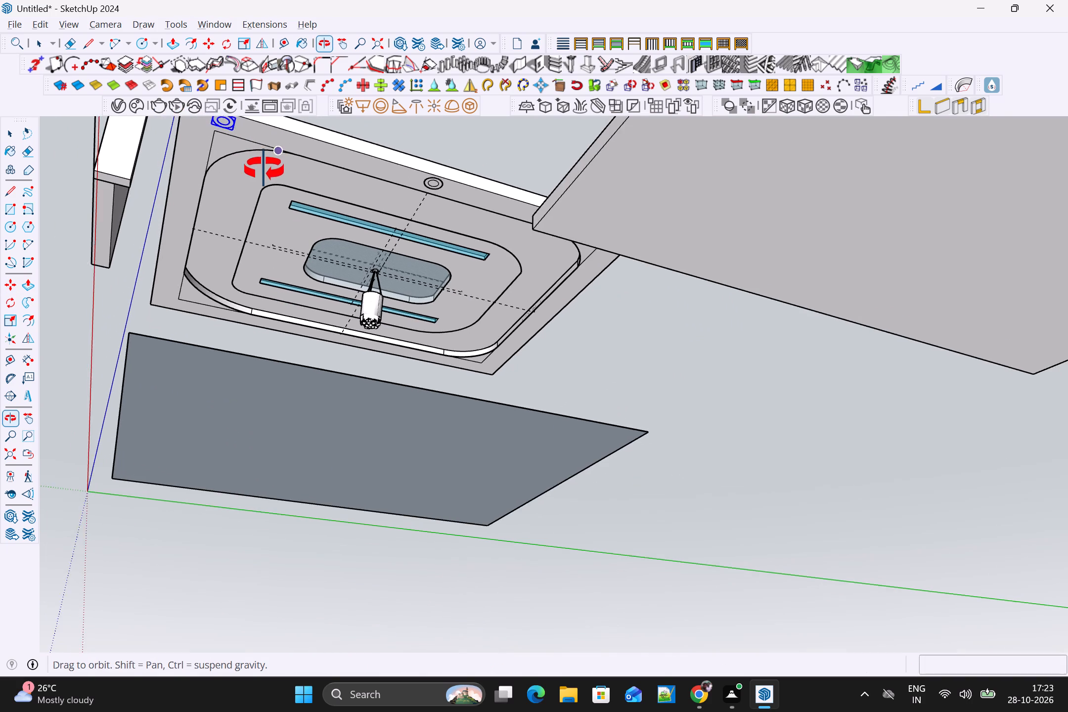
{"action": "middle_click_drag", "start_coordinate": [264, 169], "coordinate": [300, 176]}
{"action": "scroll", "coordinate": [302, 175], "scroll_direction": "down", "scroll_amount": 3}
{"action": "middle_click_drag", "start_coordinate": [399, 210], "coordinate": [170, 169]}
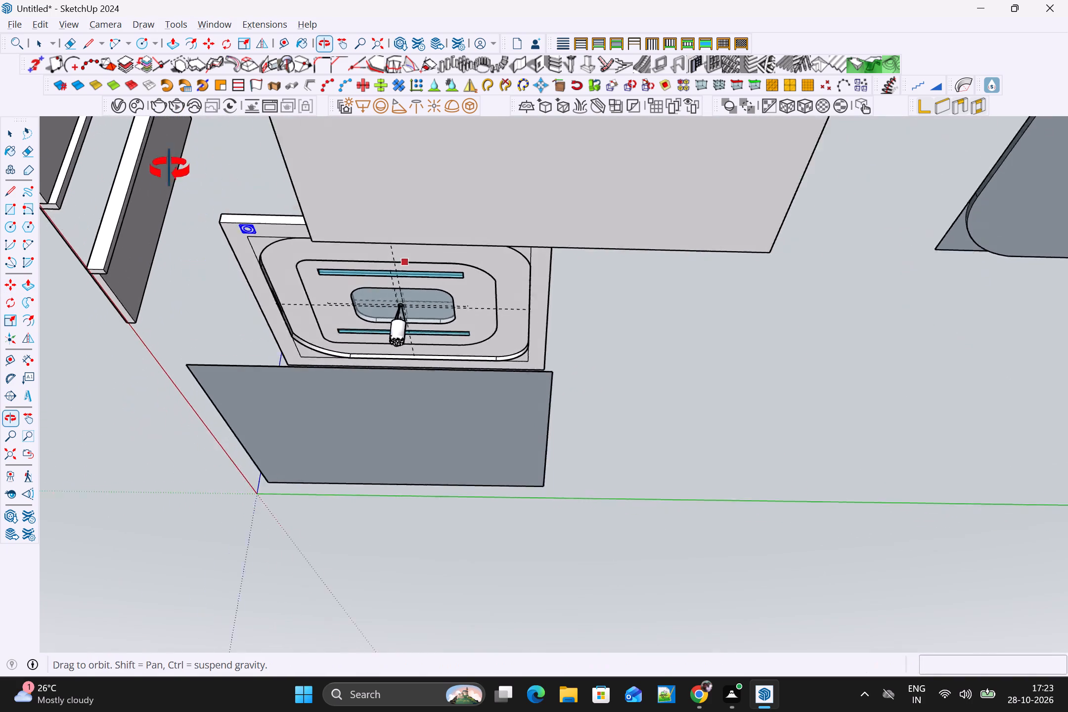
{"action": "middle_click_drag", "start_coordinate": [170, 169], "coordinate": [113, 164]}
{"action": "middle_click_drag", "start_coordinate": [701, 308], "coordinate": [424, 269]}
{"action": "scroll", "coordinate": [472, 296], "scroll_direction": "up", "scroll_amount": 7}
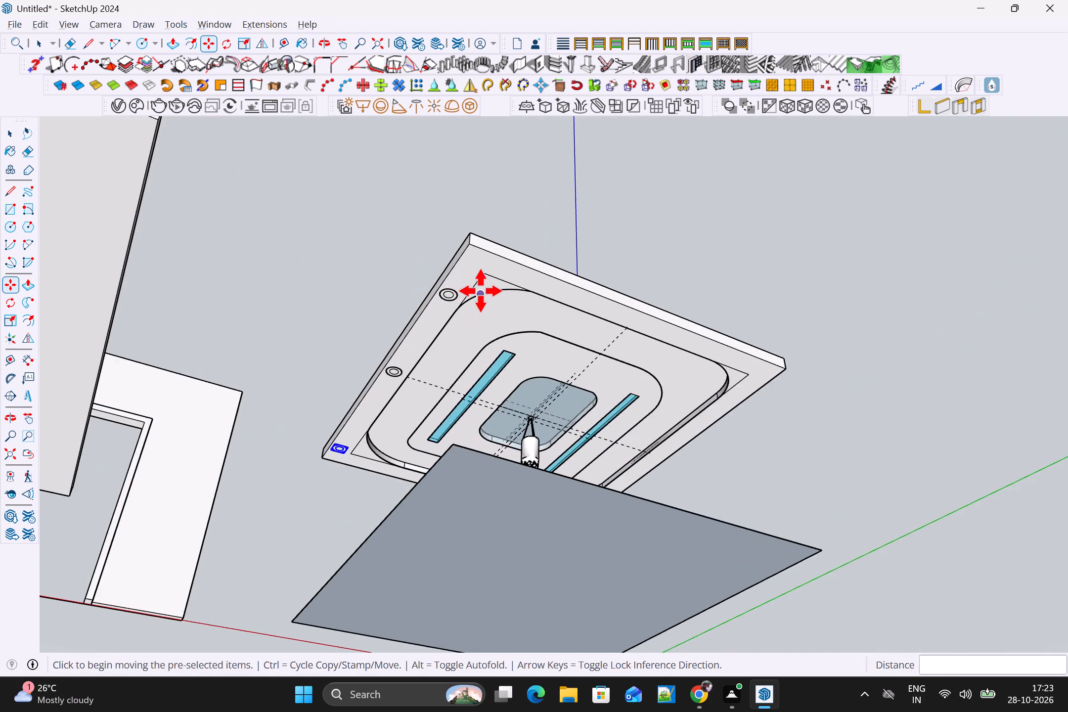
{"action": "scroll", "coordinate": [481, 291], "scroll_direction": "up", "scroll_amount": 5}
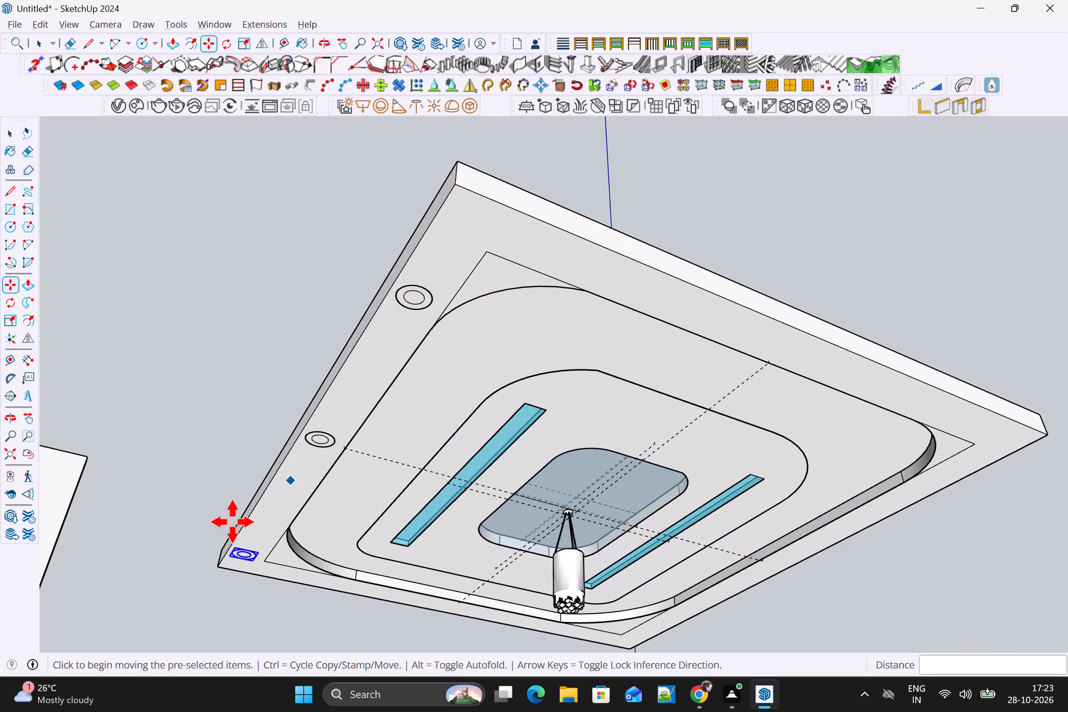
{"action": "left_click", "coordinate": [258, 553]}
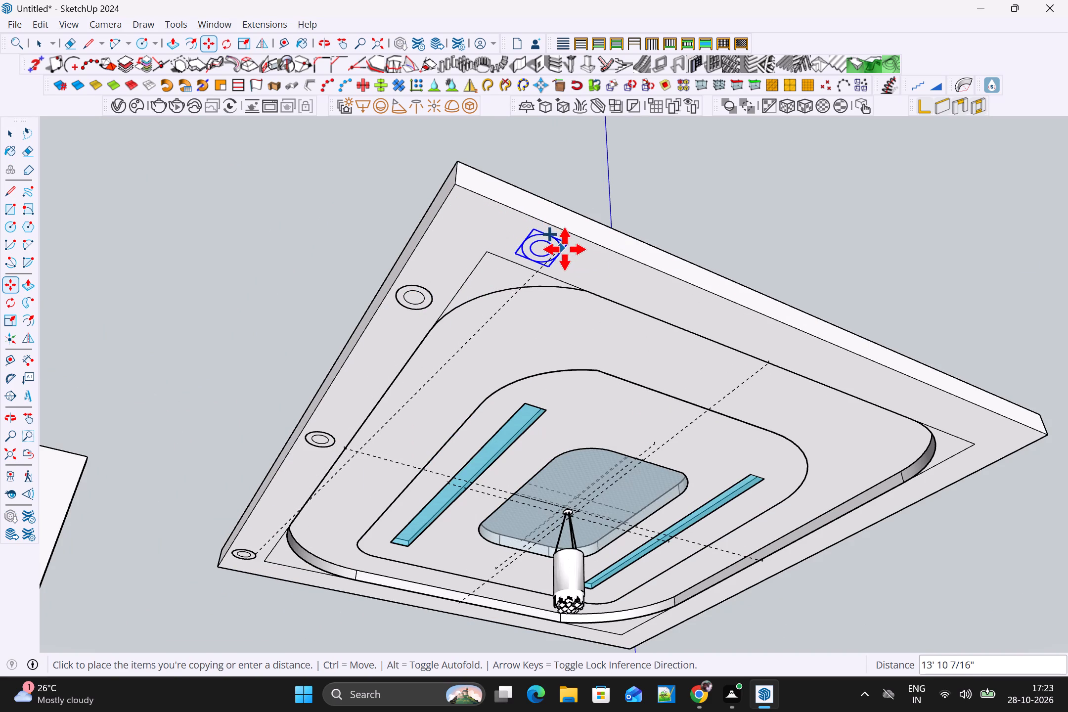
{"action": "scroll", "coordinate": [565, 249], "scroll_direction": "up", "scroll_amount": 3}
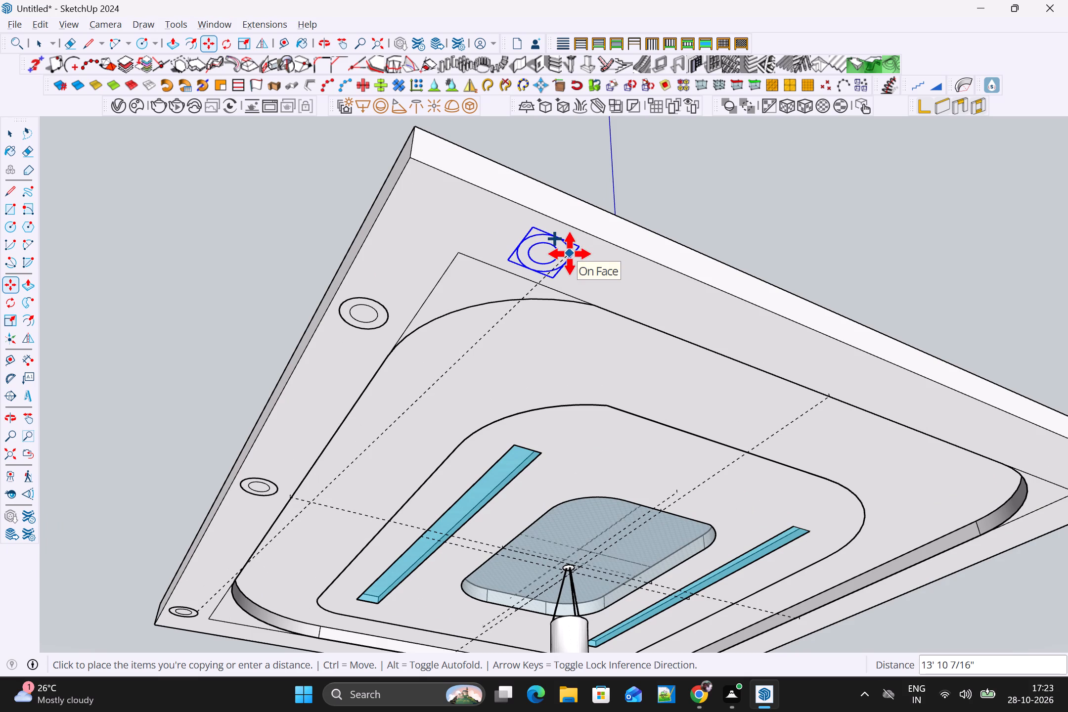
{"action": "left_click", "coordinate": [570, 254]}
Copy that circle group about 4' 8 9/16" along the adjoining border strip to the end of its centre guide line.
{"action": "left_click", "coordinate": [559, 282]}
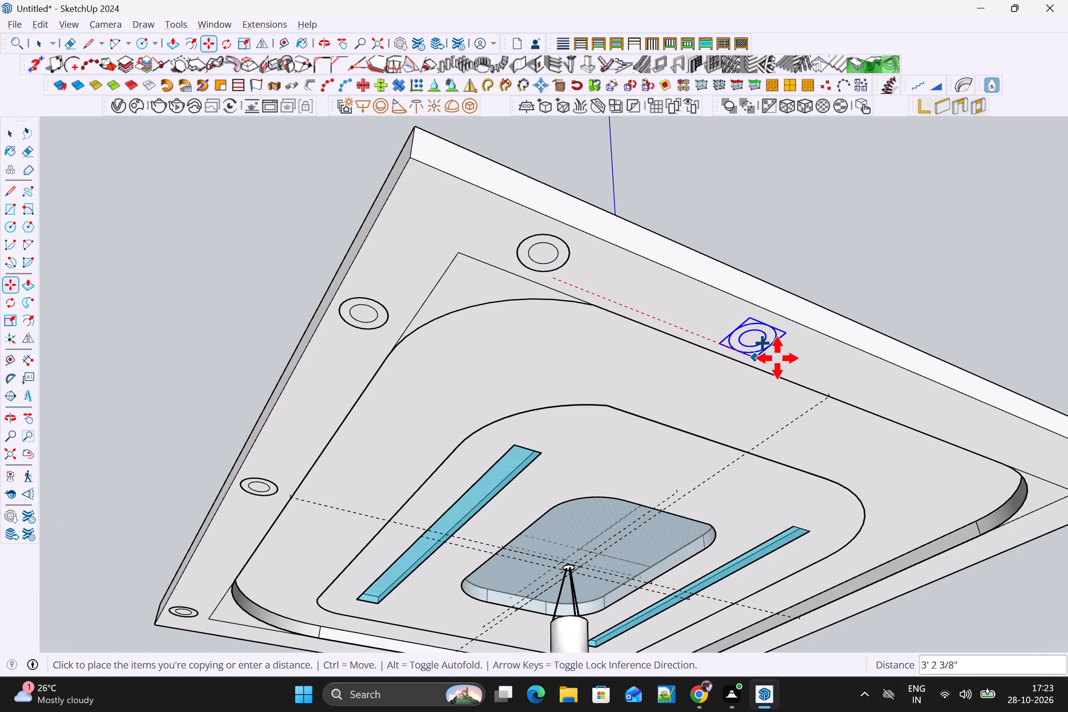
{"action": "left_click", "coordinate": [843, 390]}
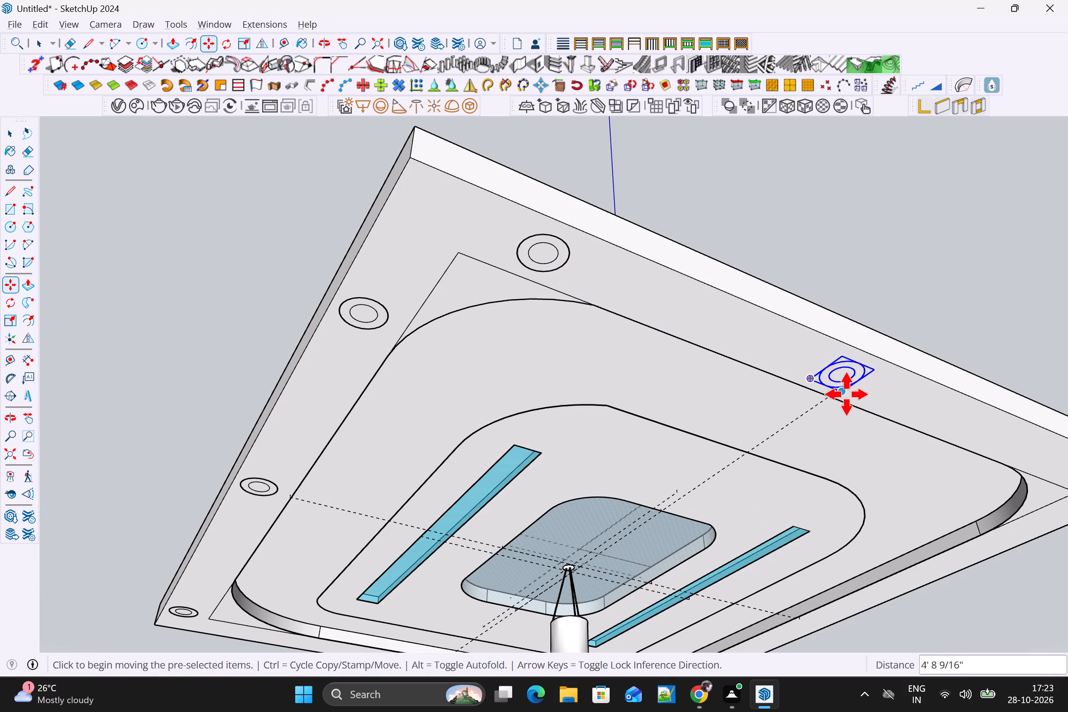
{"action": "scroll", "coordinate": [871, 406], "scroll_direction": "down", "scroll_amount": 2}
{"action": "middle_click_drag", "start_coordinate": [893, 420], "coordinate": [573, 296], "text": "shift"}
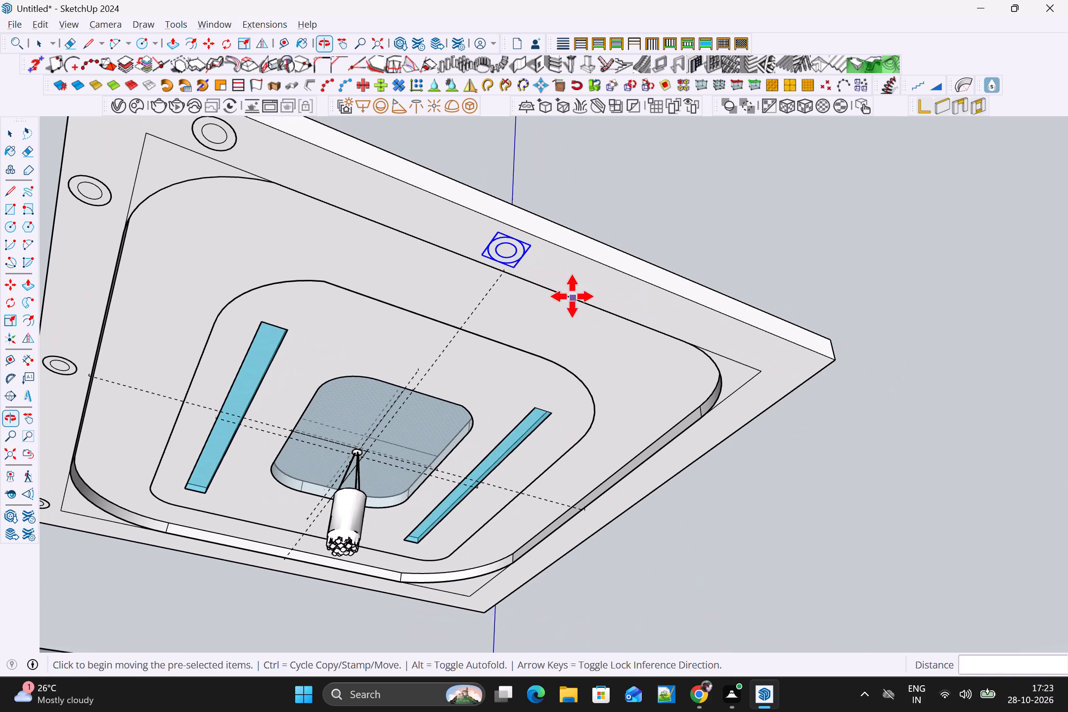
Copy the circle group at the centre guide line about 6' 3/8" along the same border strip to its far corner.
{"action": "left_click", "coordinate": [514, 273]}
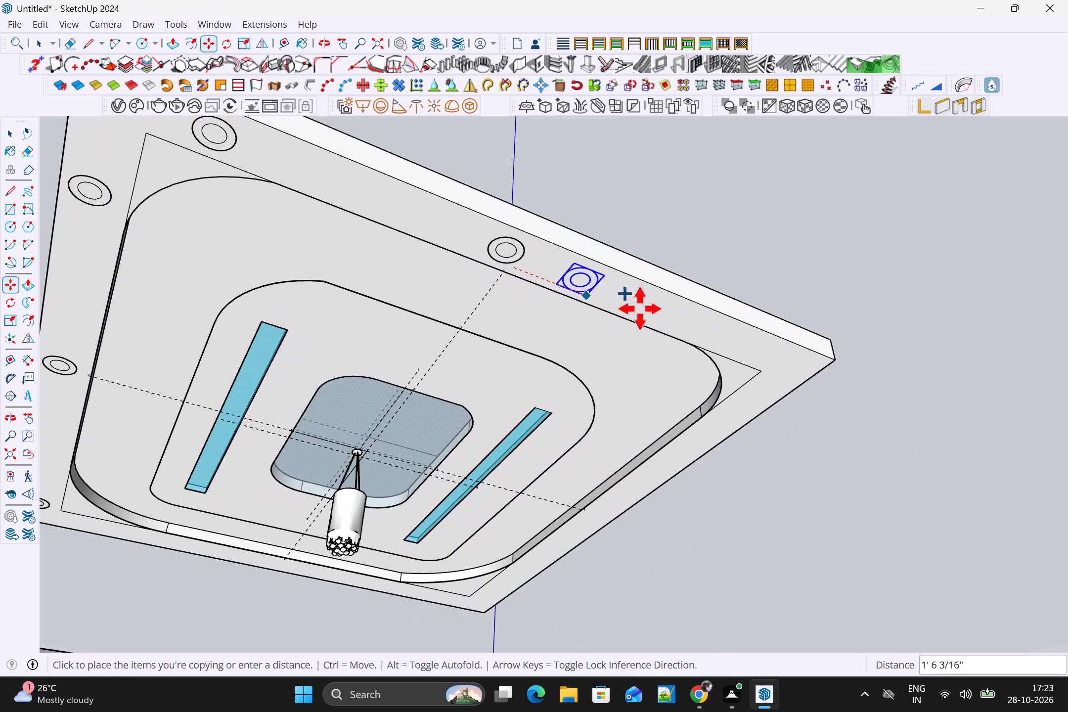
{"action": "left_click", "coordinate": [787, 365]}
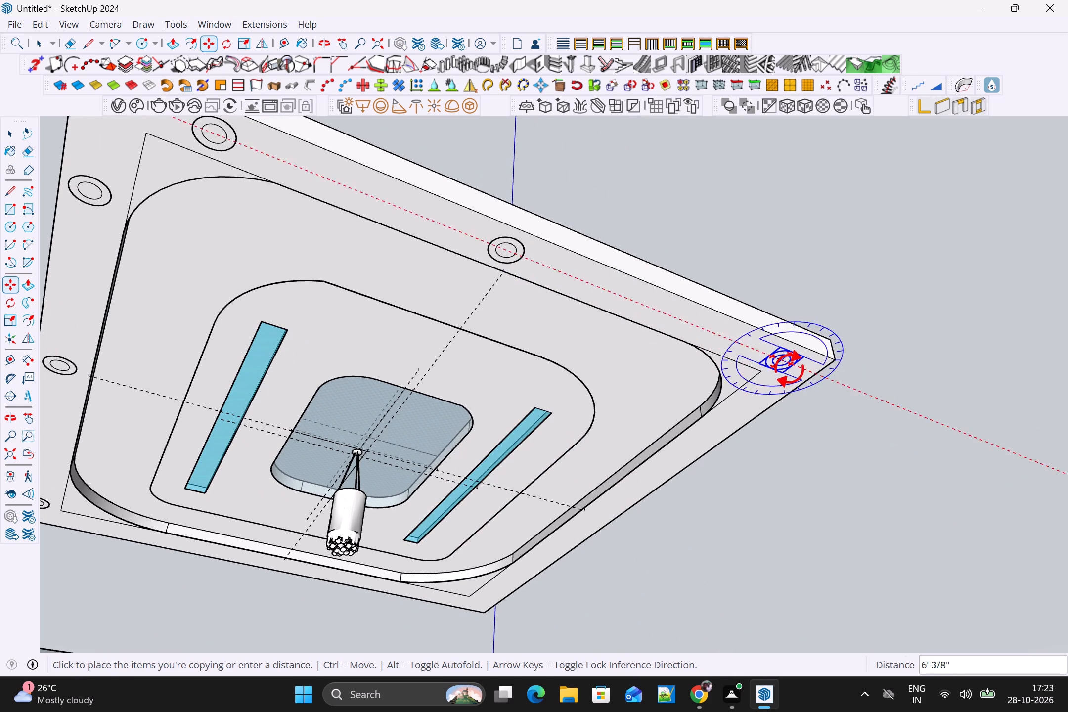
Copy the corner circle group about 2' onto the adjoining border strip, and again 5' 2 5/16" to the end of its centre guide line.
{"action": "middle_click_drag", "start_coordinate": [759, 398], "coordinate": [125, 308]}
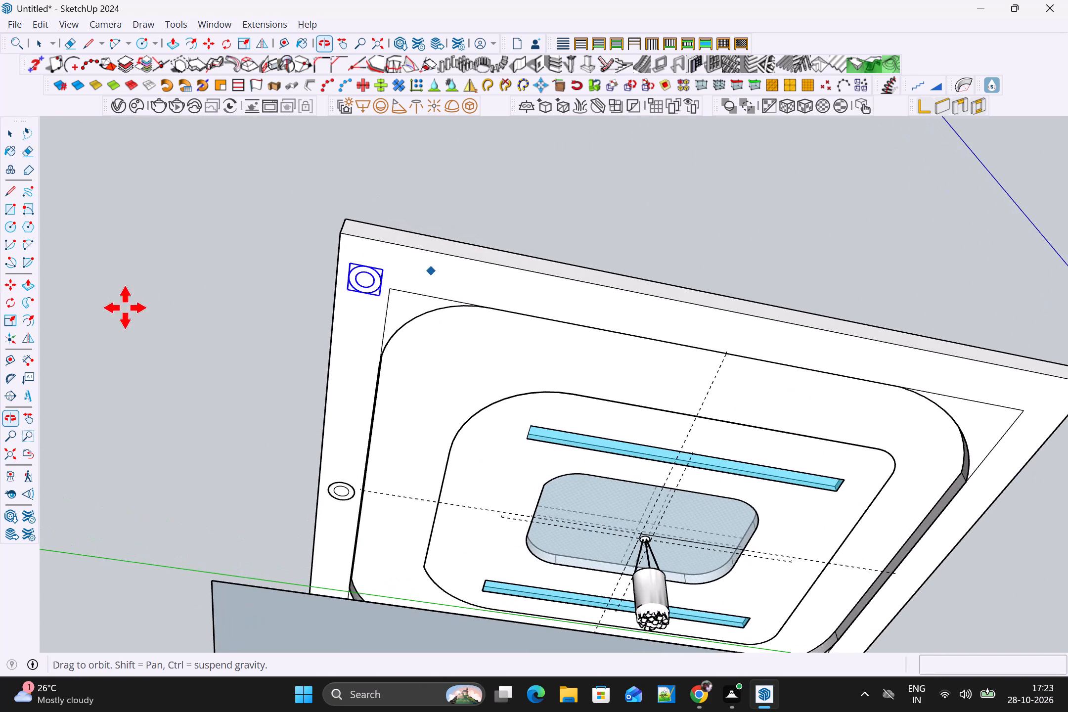
{"action": "left_click", "coordinate": [381, 298]}
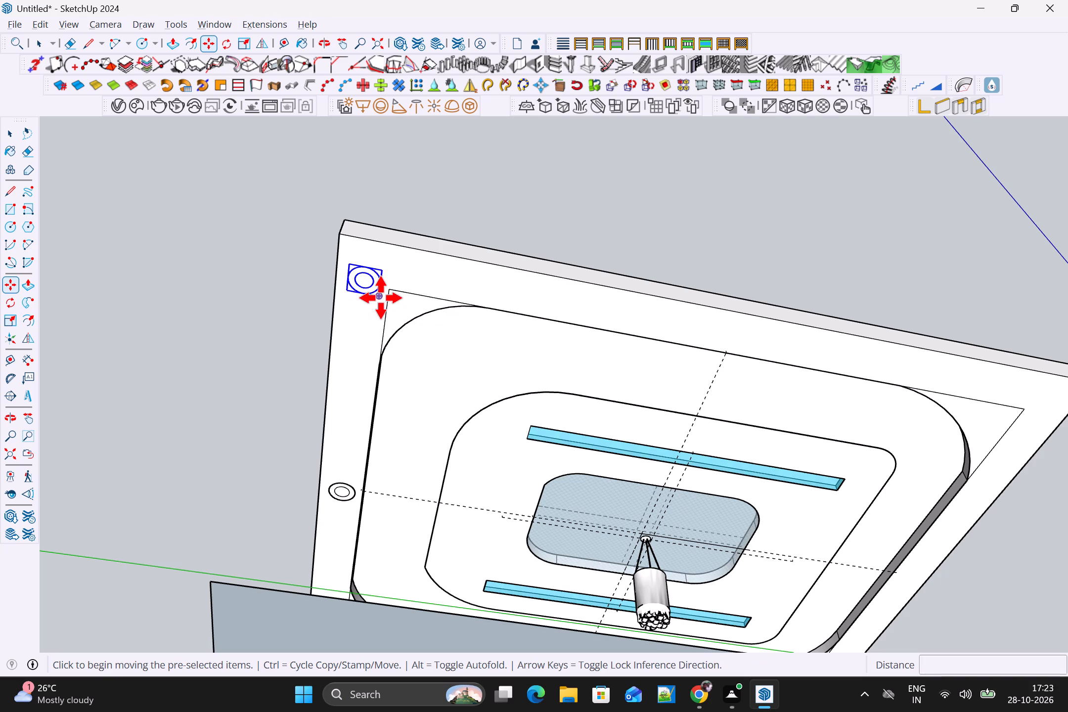
{"action": "left_click", "coordinate": [484, 301]}
{"action": "left_click", "coordinate": [487, 302]}
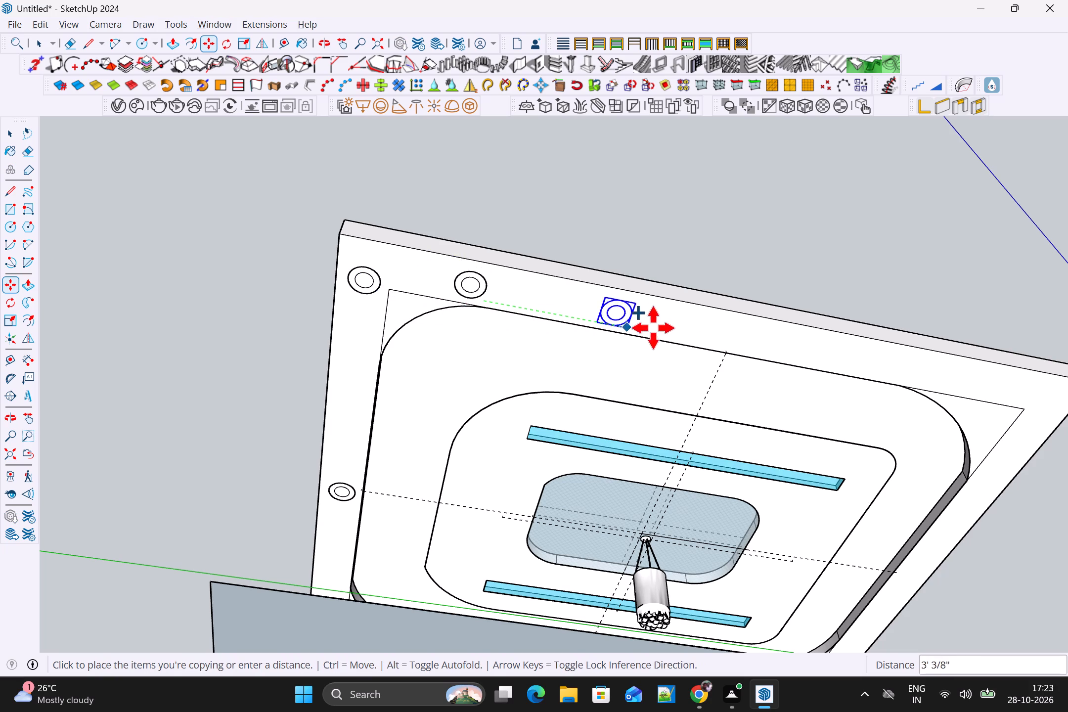
{"action": "left_click", "coordinate": [740, 345]}
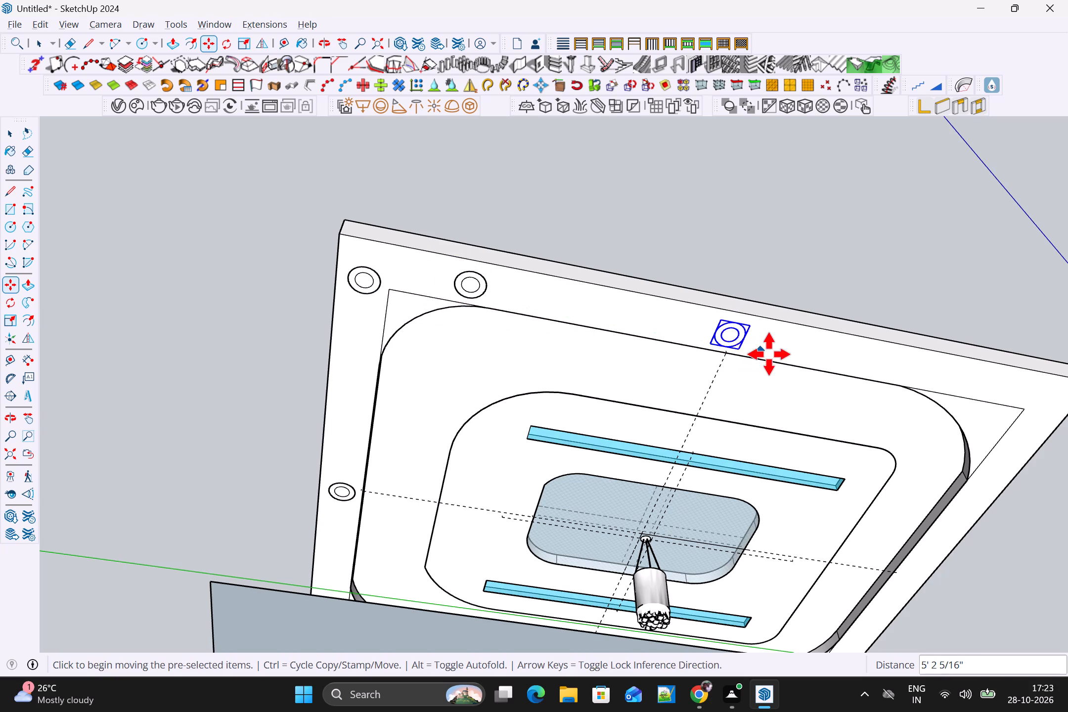
Copy the middle circle group about 6' 9 7/8" along the same border strip to its far corner.
{"action": "left_click", "coordinate": [742, 353]}
{"action": "scroll", "coordinate": [1017, 391], "scroll_direction": "down", "scroll_amount": 1}
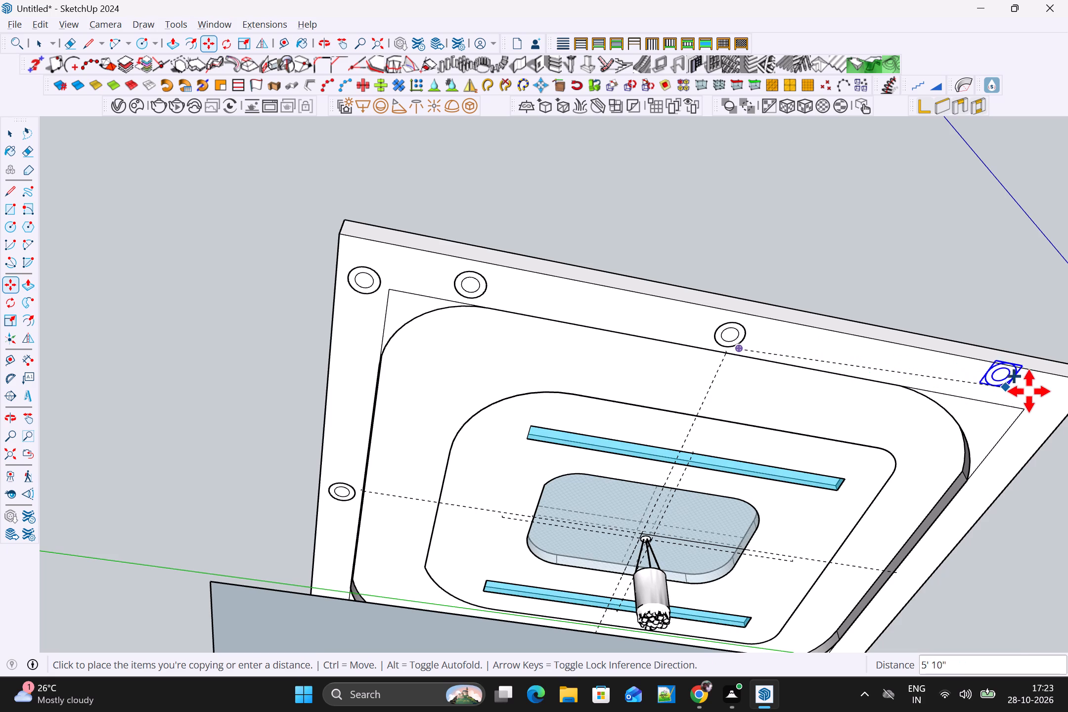
{"action": "scroll", "coordinate": [1056, 409], "scroll_direction": "down", "scroll_amount": 1}
{"action": "middle_click_drag", "start_coordinate": [1050, 413], "coordinate": [884, 362], "text": "shift"}
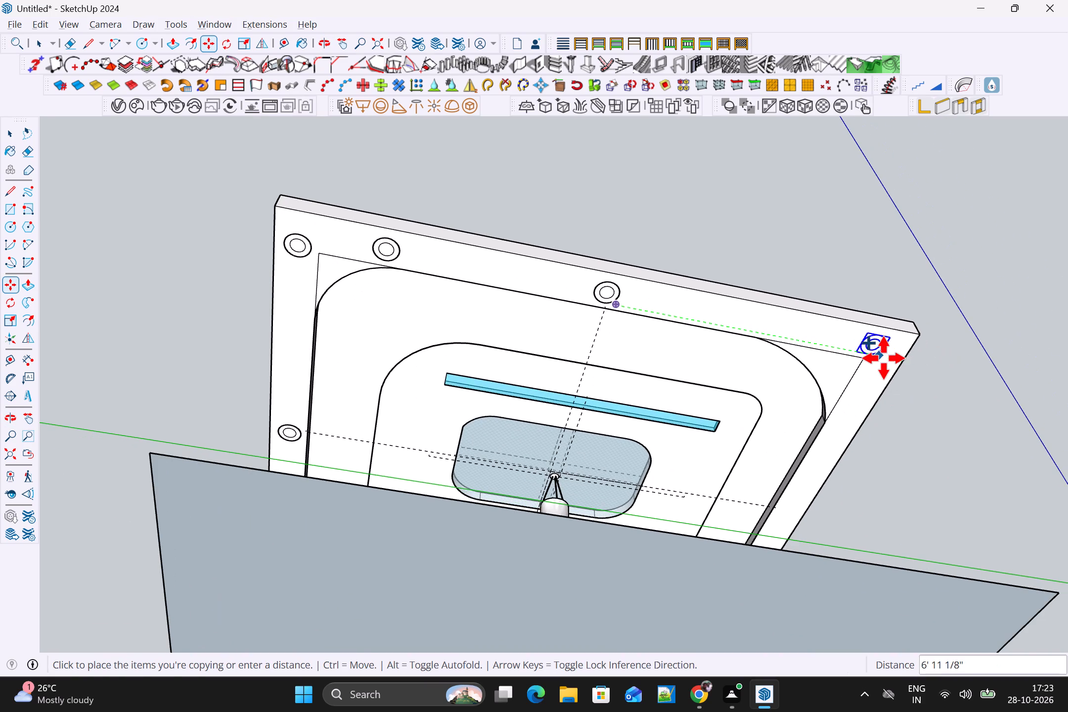
{"action": "left_click", "coordinate": [878, 354]}
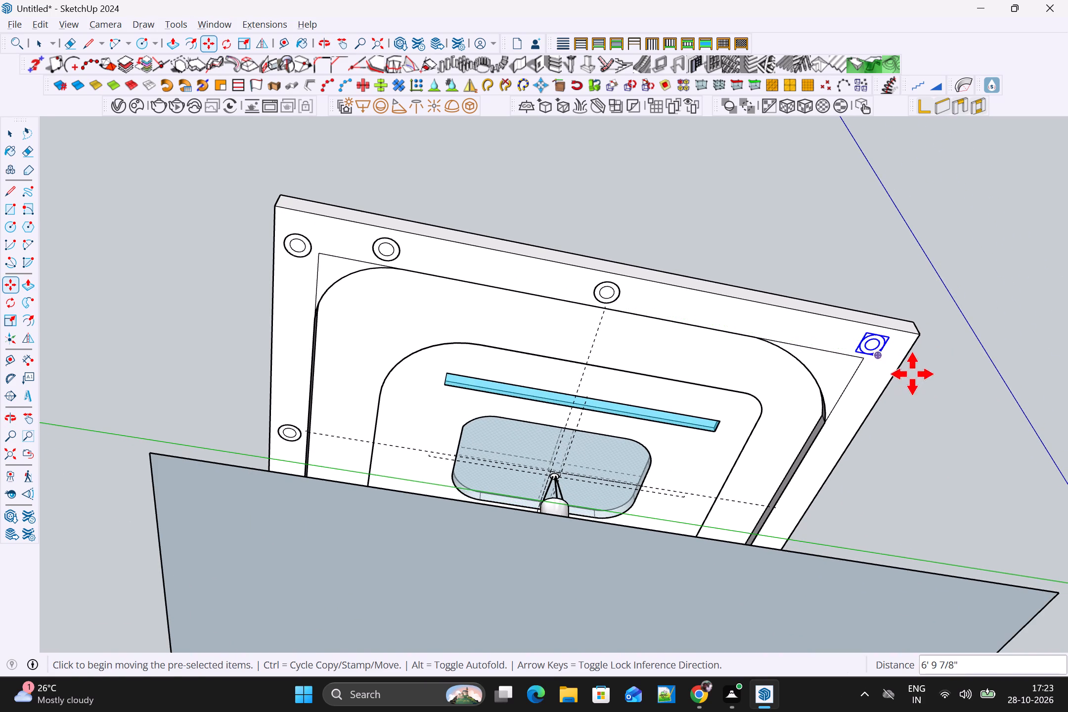
Copy the far-corner circle group about 2' 1 5/16" onto the last border strip, near their shared corner.
{"action": "scroll", "coordinate": [912, 374], "scroll_direction": "down", "scroll_amount": 3}
{"action": "middle_click_drag", "start_coordinate": [907, 437], "coordinate": [490, 454]}
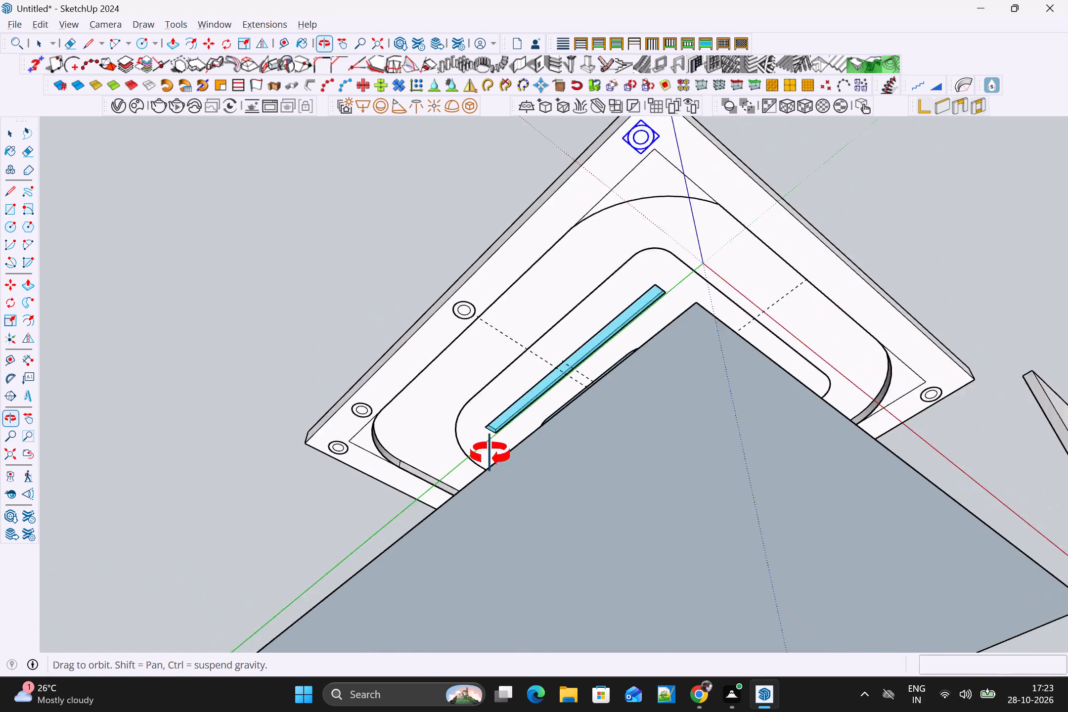
{"action": "middle_click_drag", "start_coordinate": [490, 454], "coordinate": [380, 457]}
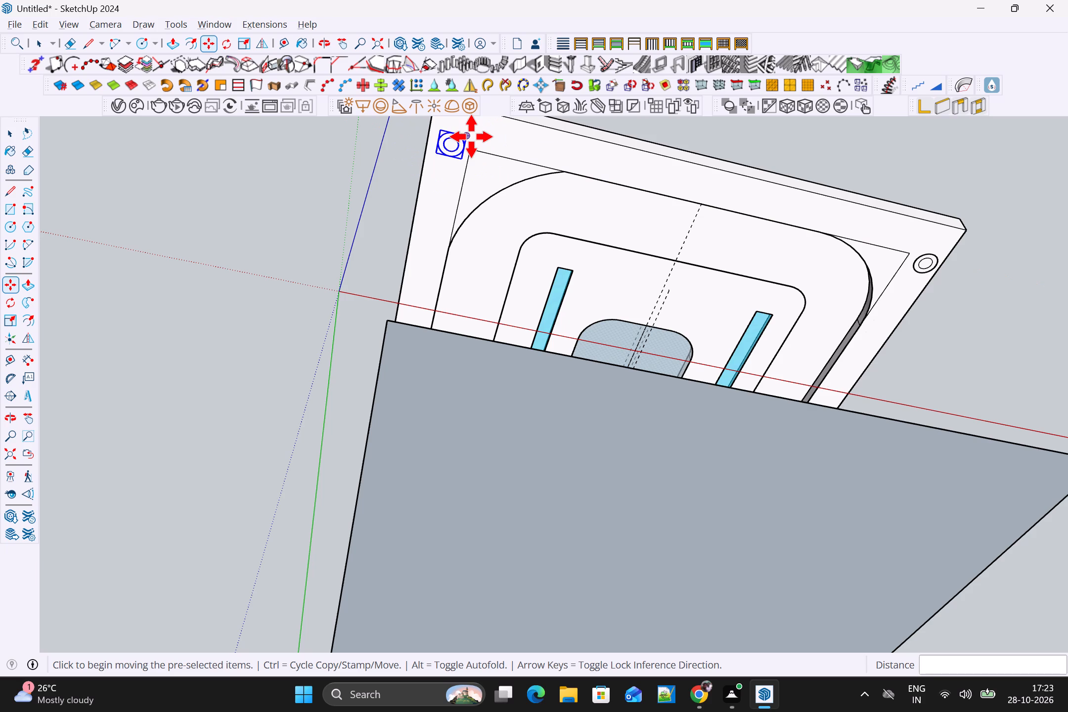
{"action": "left_click", "coordinate": [471, 136]}
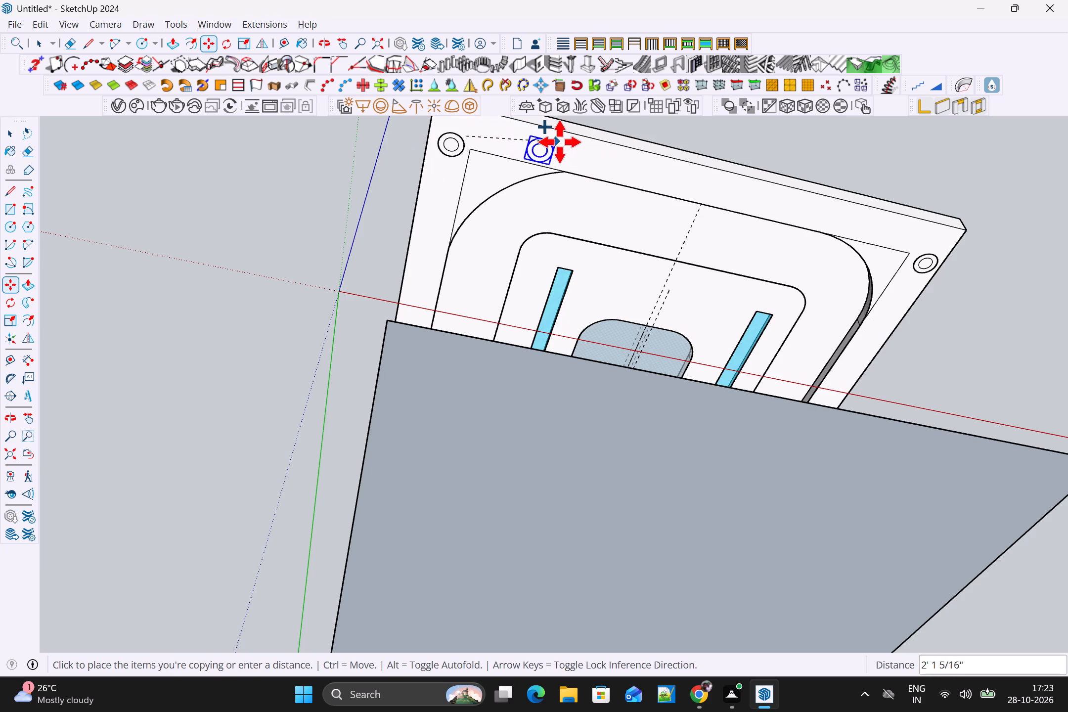
{"action": "left_click", "coordinate": [561, 142]}
Copy that group about 4' 1 1/4" to the centre guide line, and again about 5' 4 15/16" to the strip's far corner.
{"action": "left_click", "coordinate": [562, 165]}
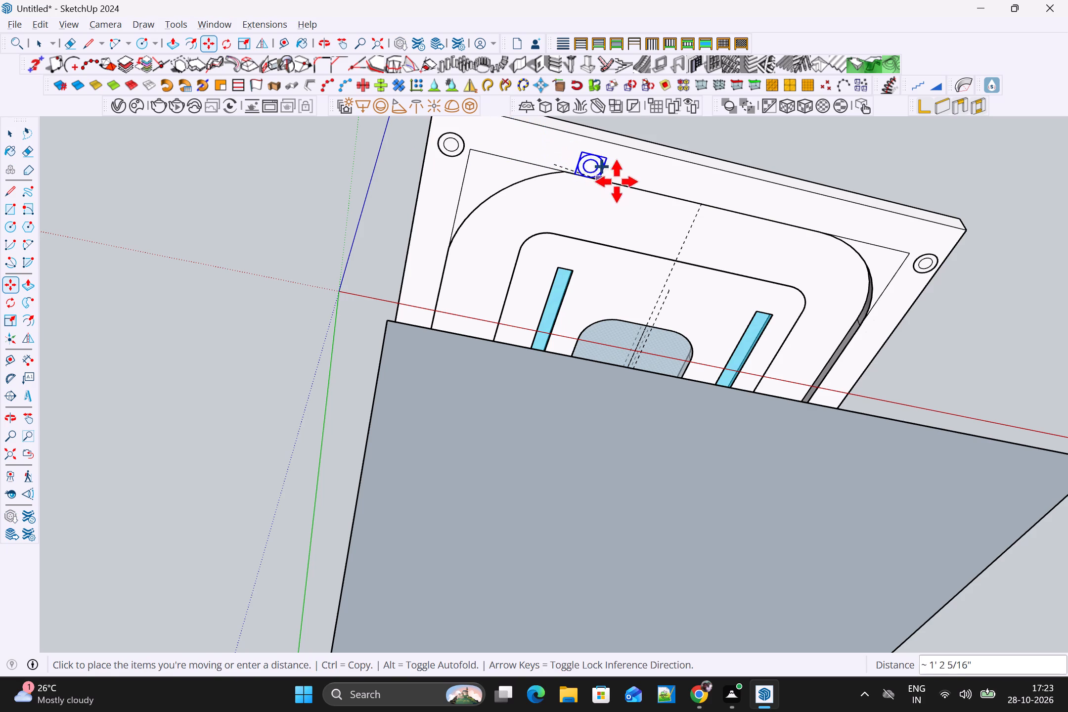
{"action": "left_click", "coordinate": [718, 195]}
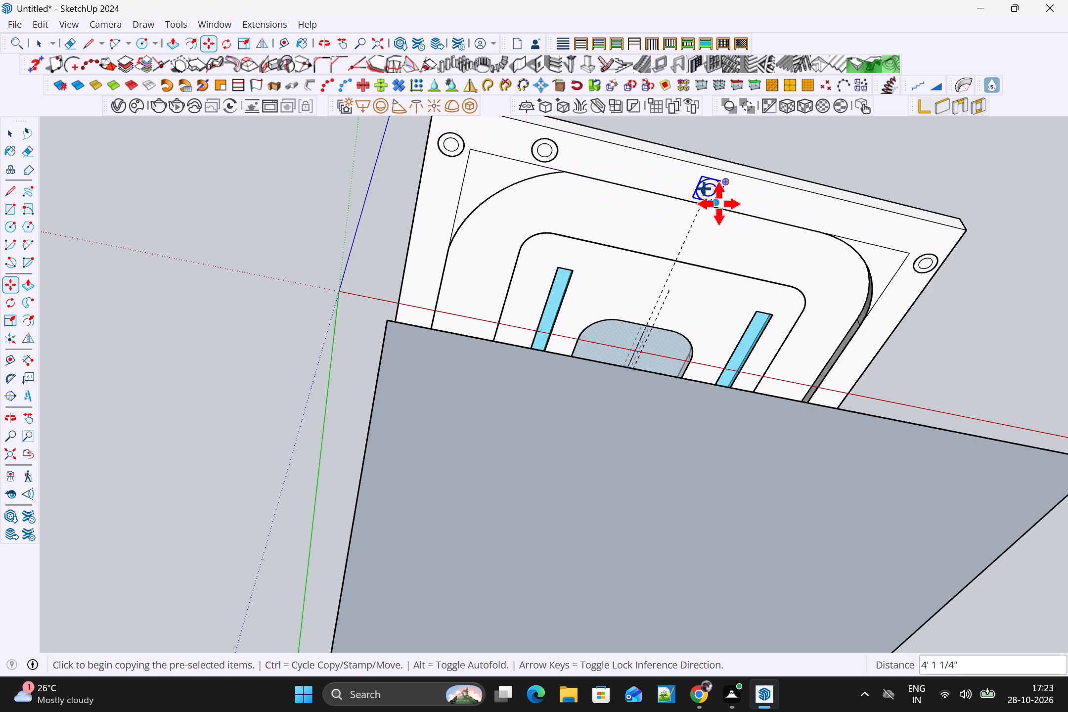
{"action": "left_click", "coordinate": [719, 204]}
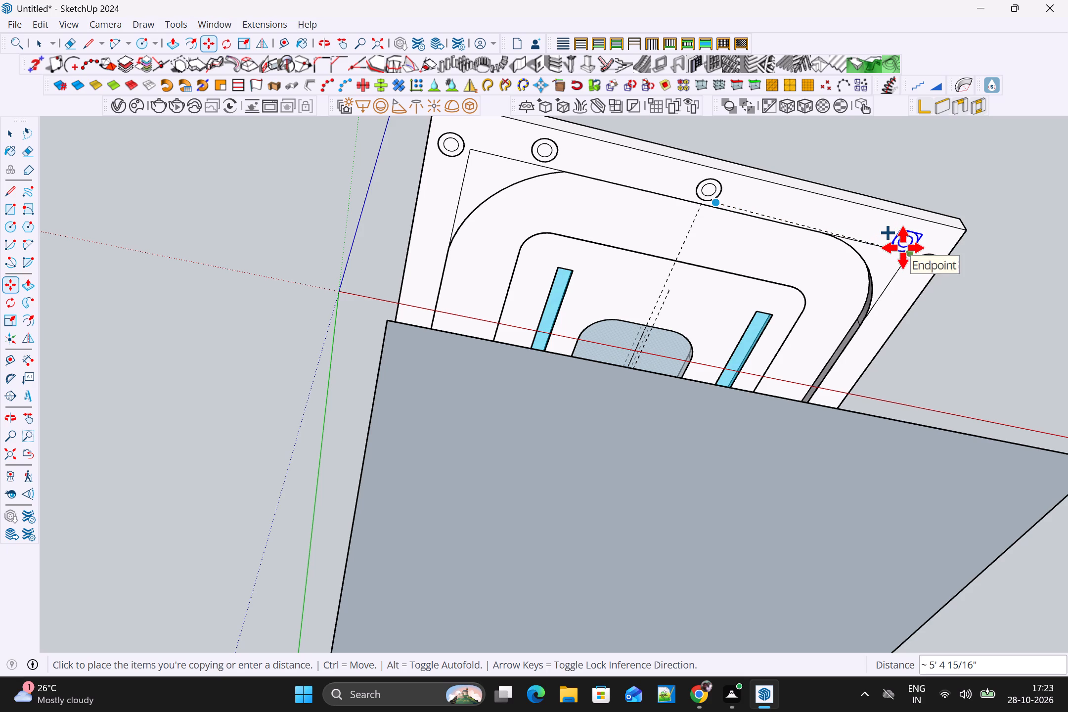
{"action": "left_click", "coordinate": [905, 248]}
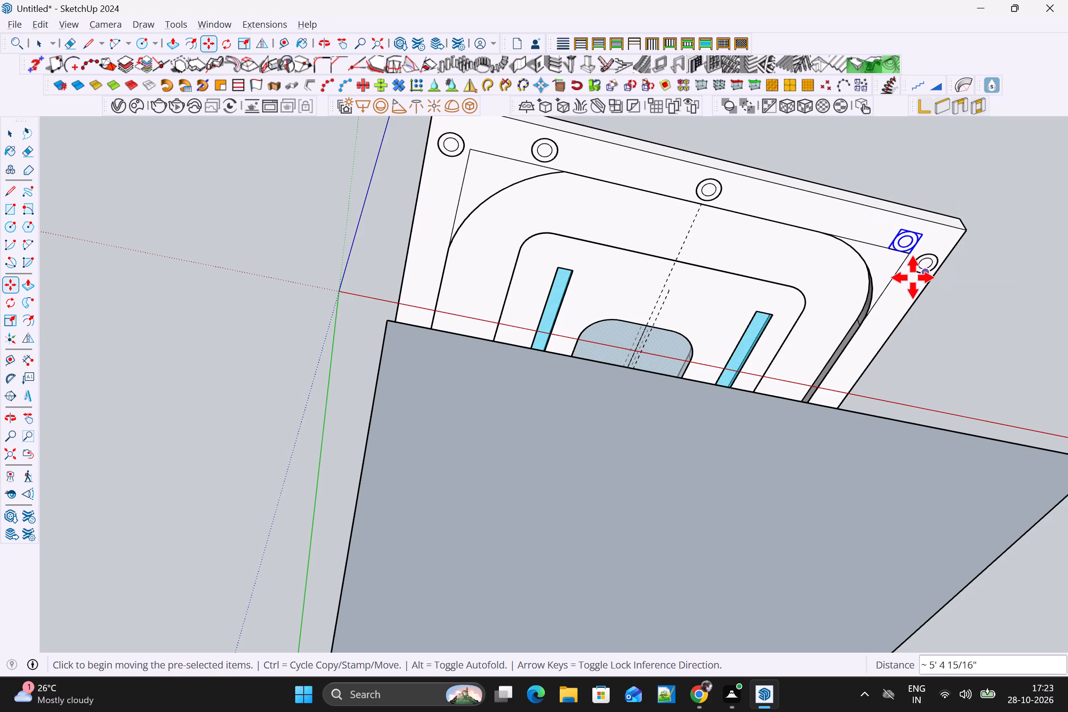
Shift the newly copied far-corner circle group along its border strip away from the corner, finishing with a move of about 4 1/16".
{"action": "left_click", "coordinate": [913, 277]}
{"action": "middle_click_drag", "start_coordinate": [909, 277], "coordinate": [534, 378]}
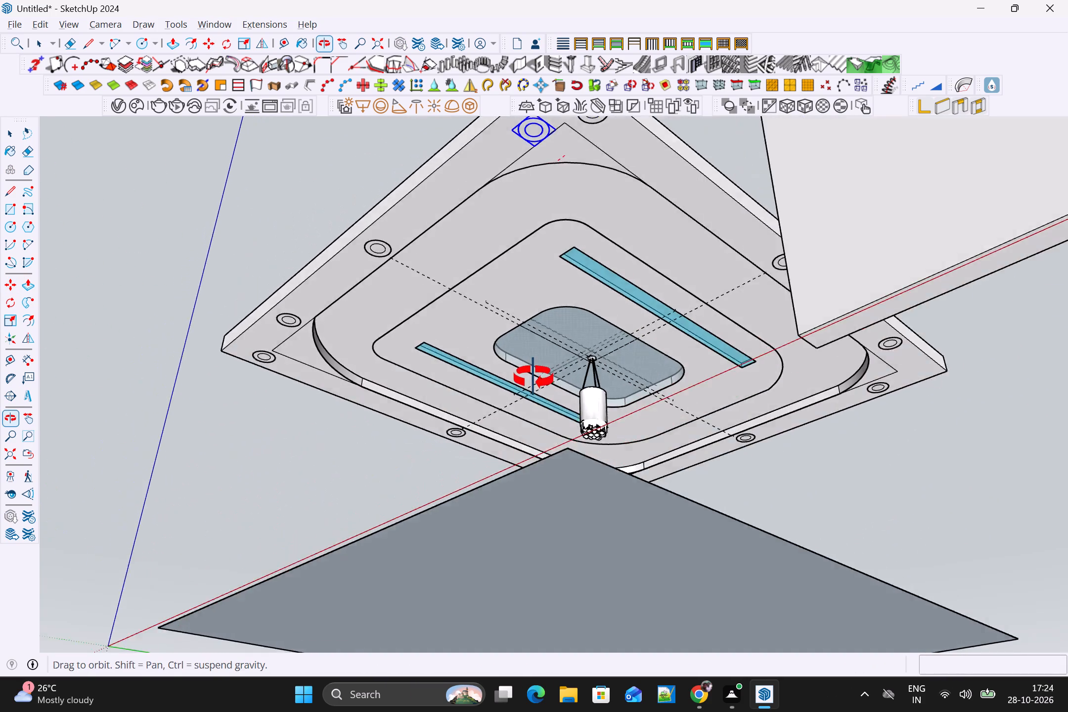
{"action": "middle_click_drag", "start_coordinate": [534, 378], "coordinate": [522, 390]}
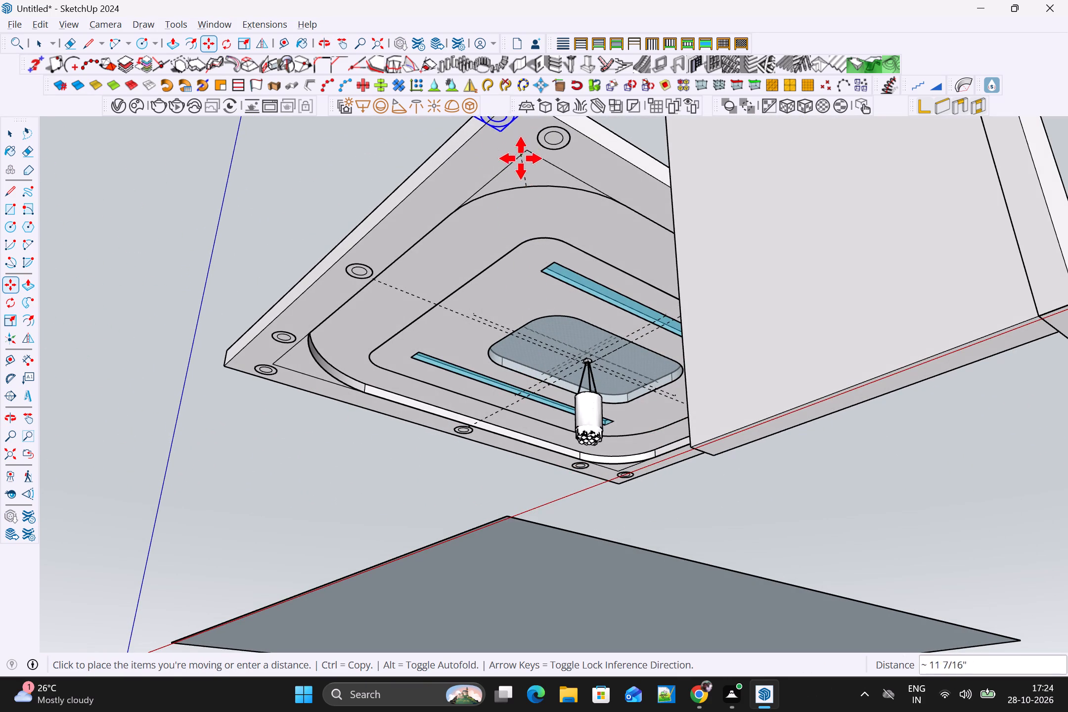
{"action": "left_click", "coordinate": [528, 176]}
{"action": "scroll", "coordinate": [568, 177], "scroll_direction": "up", "scroll_amount": 1}
{"action": "middle_click_drag", "start_coordinate": [568, 177], "coordinate": [659, 197]}
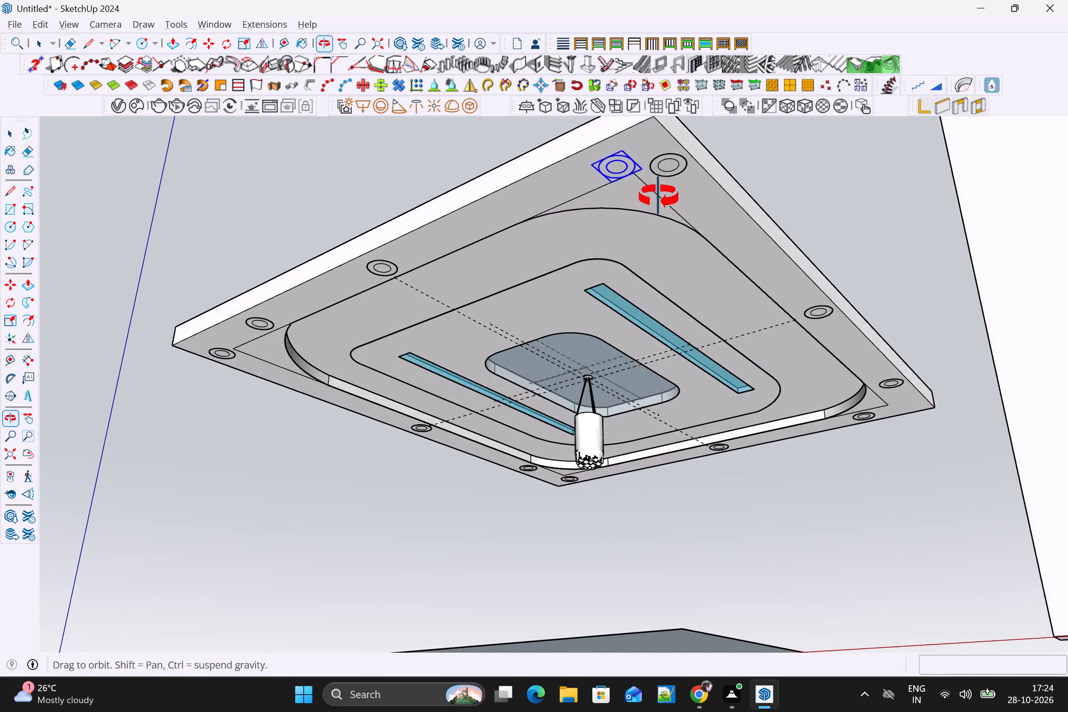
{"action": "middle_click_drag", "start_coordinate": [659, 197], "coordinate": [666, 197]}
{"action": "left_click", "coordinate": [674, 177]}
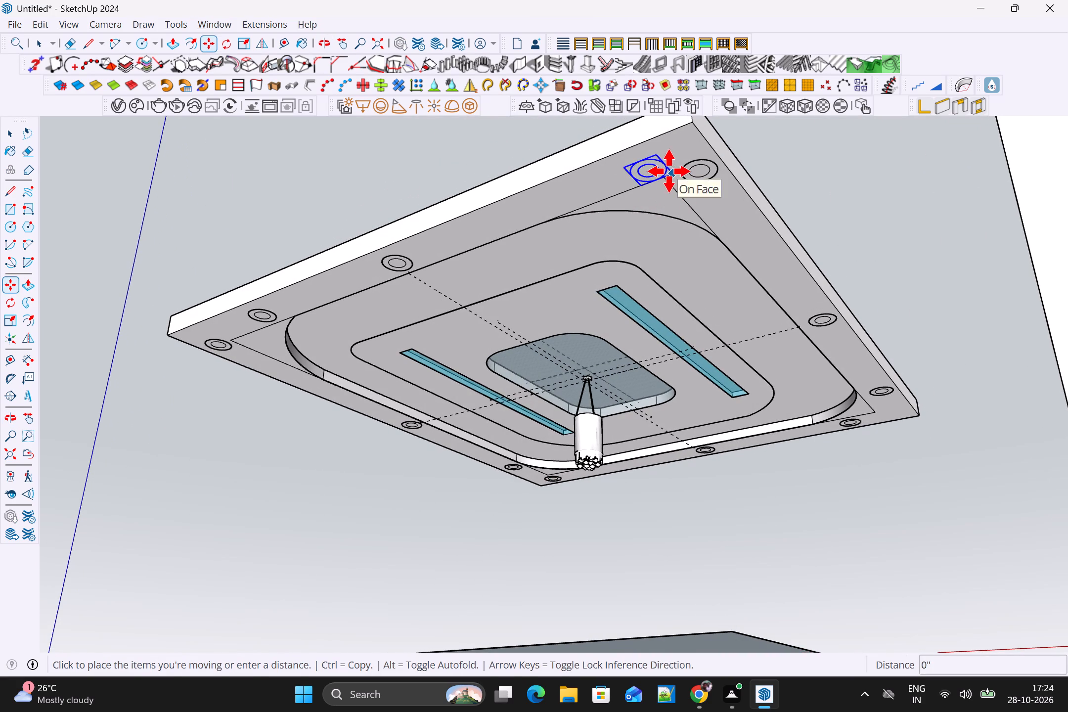
{"action": "middle_click_drag", "start_coordinate": [669, 172], "coordinate": [588, 156]}
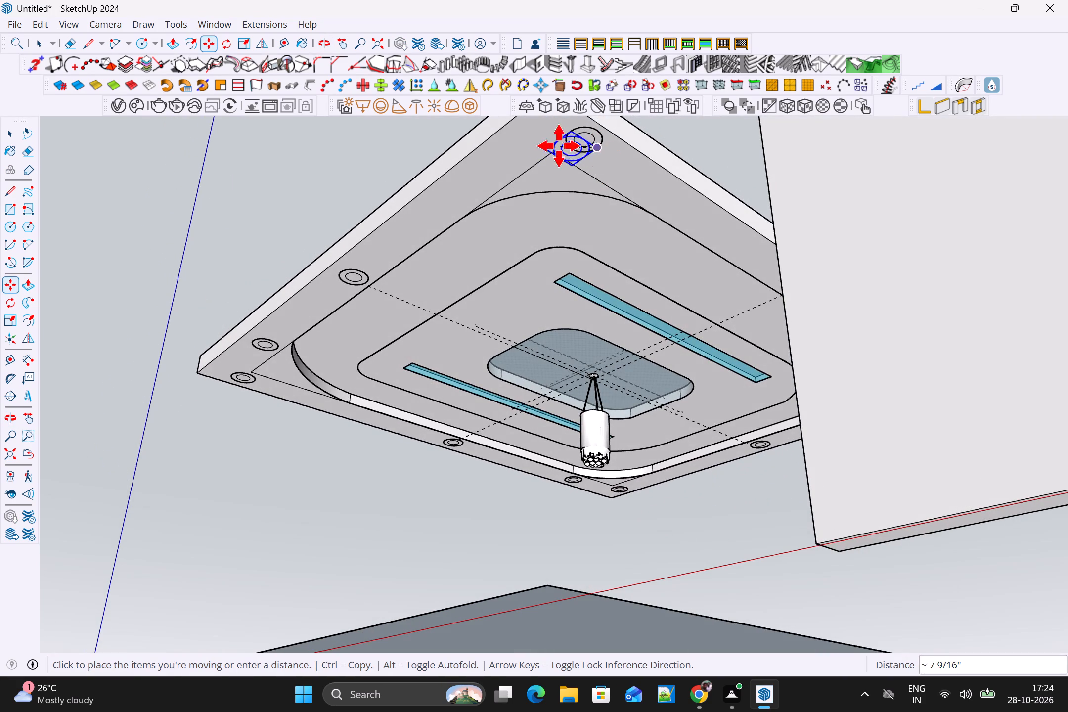
{"action": "left_click", "coordinate": [539, 147]}
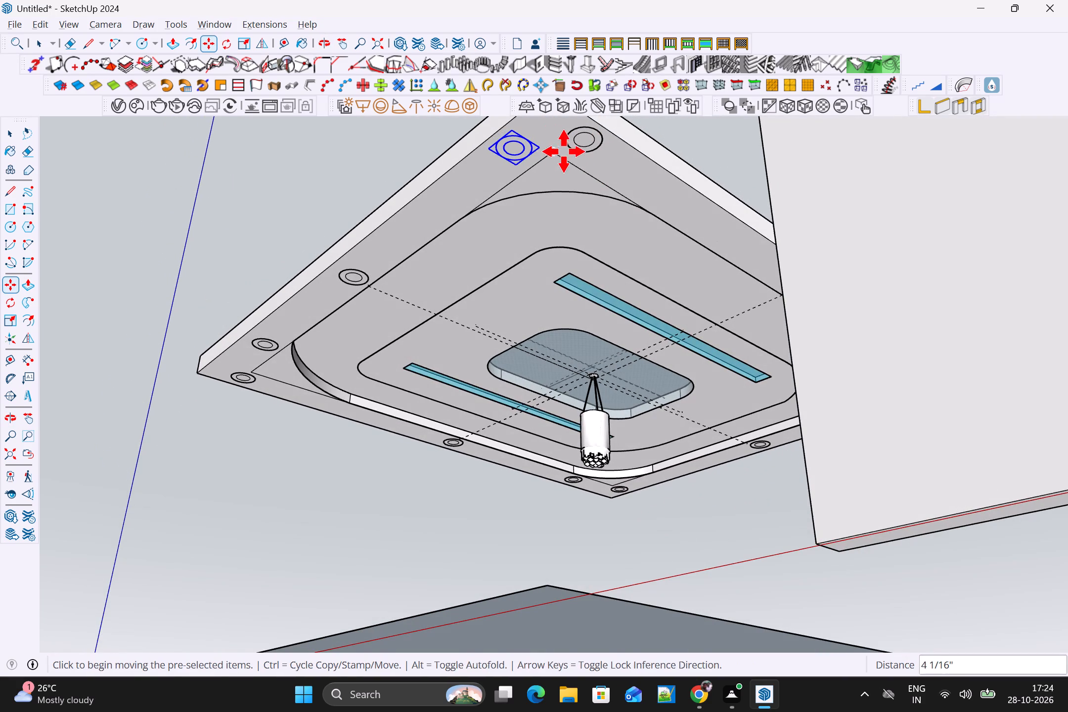
Move the neighbouring circle group on the adjoining strip about 7 11/16" away from the same corner.
{"action": "middle_click_drag", "start_coordinate": [565, 151], "coordinate": [545, 158]}
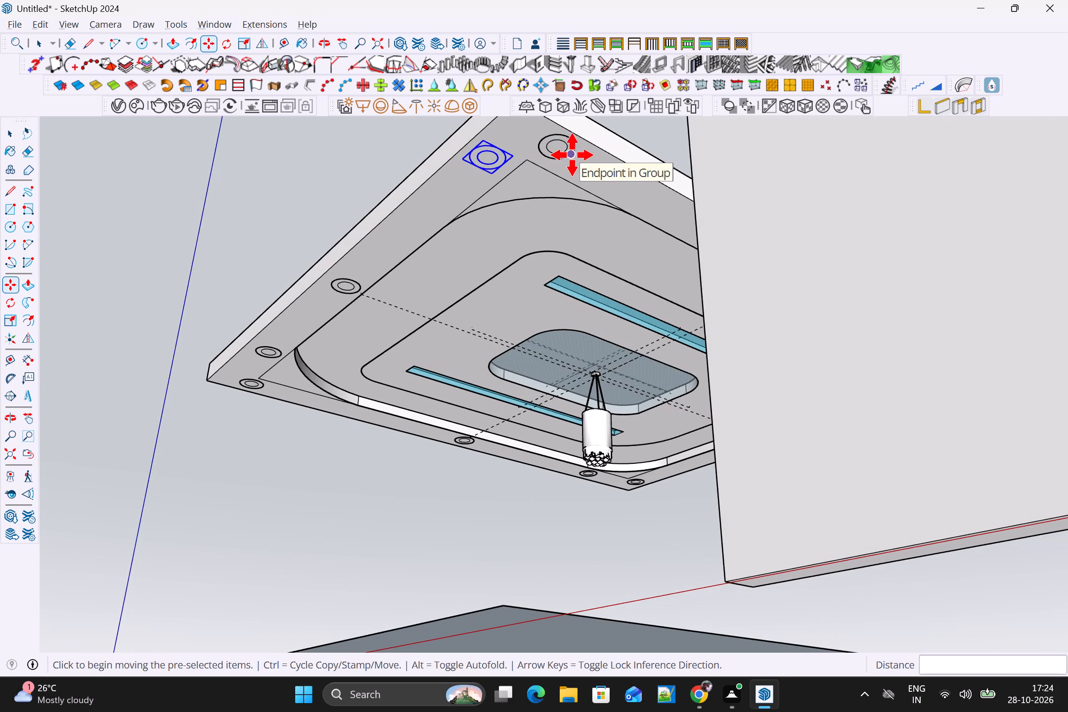
{"action": "left_click", "coordinate": [572, 155]}
{"action": "key", "text": "space"}
{"action": "left_click", "coordinate": [566, 157]}
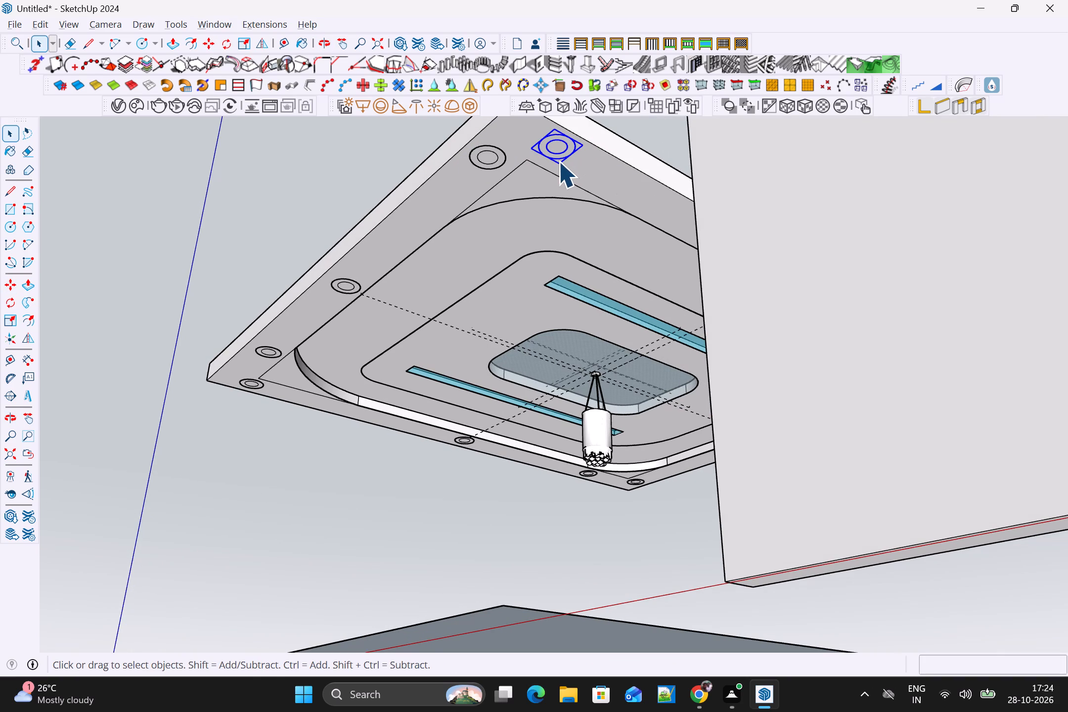
{"action": "key", "text": "m"}
{"action": "left_click", "coordinate": [554, 162]}
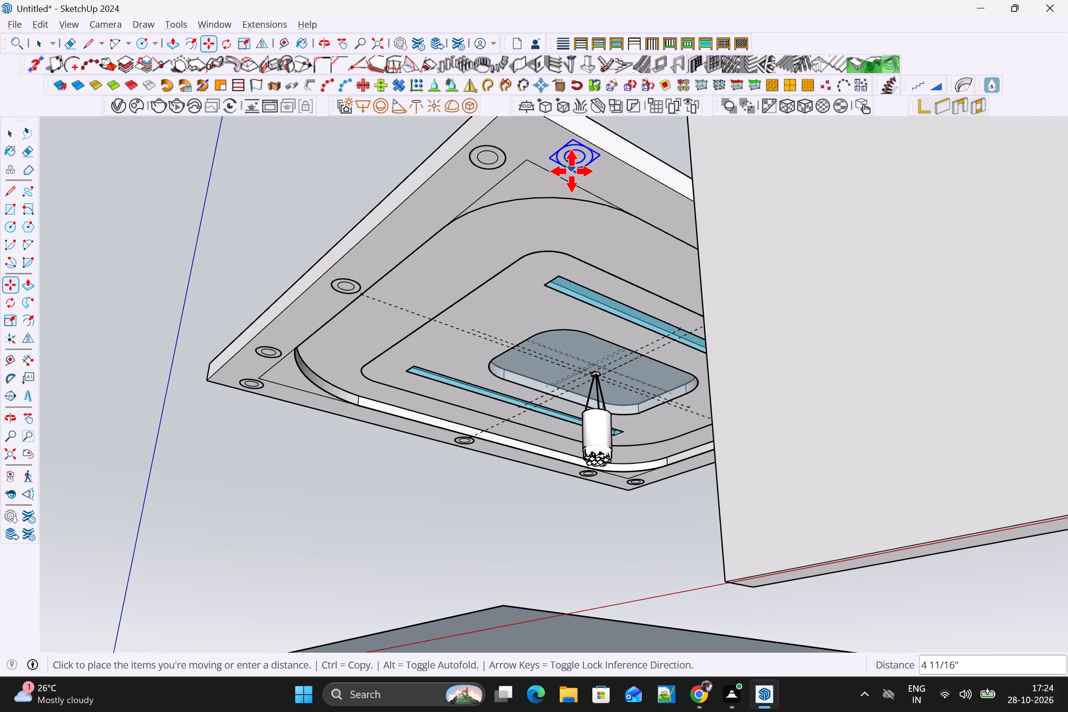
{"action": "left_click", "coordinate": [579, 180]}
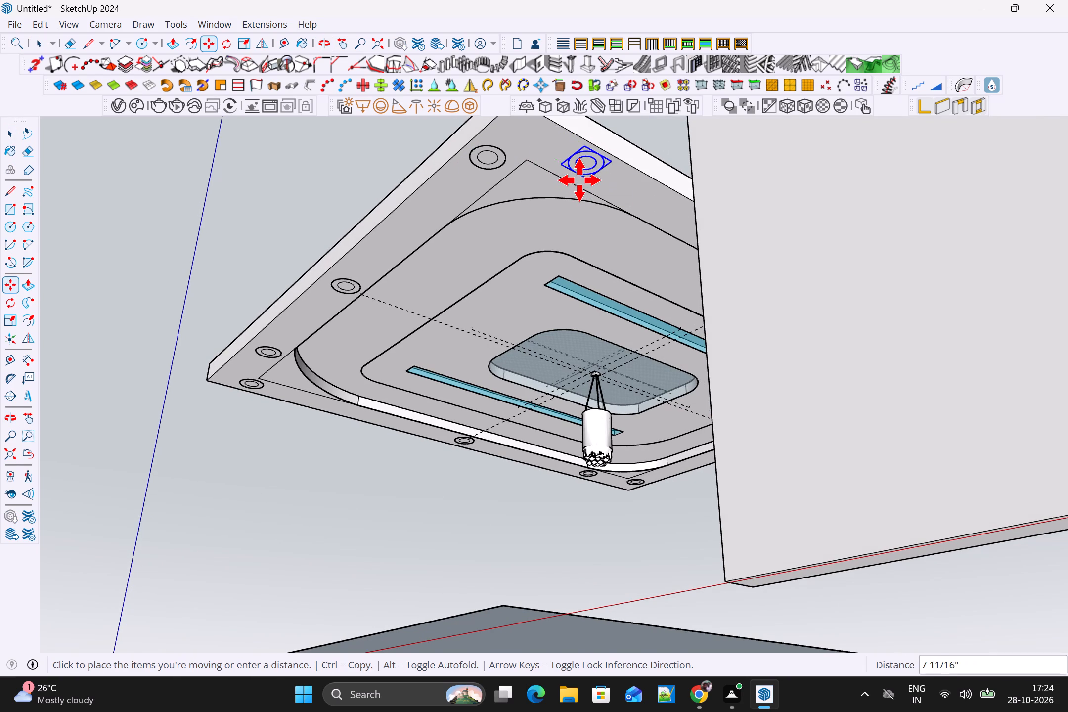
Move the circle group closest to the next border corner about 6 13/16" along its strip, away from the corner.
{"action": "middle_click_drag", "start_coordinate": [504, 192], "coordinate": [913, 165]}
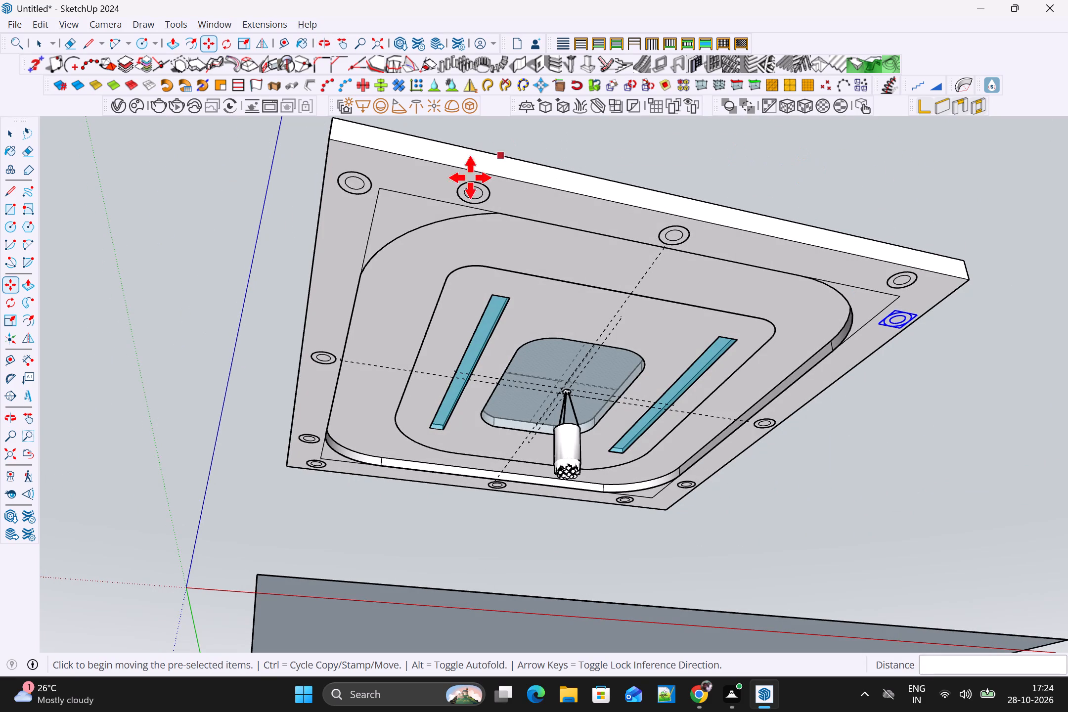
{"action": "left_click", "coordinate": [366, 194]}
{"action": "key", "text": "space"}
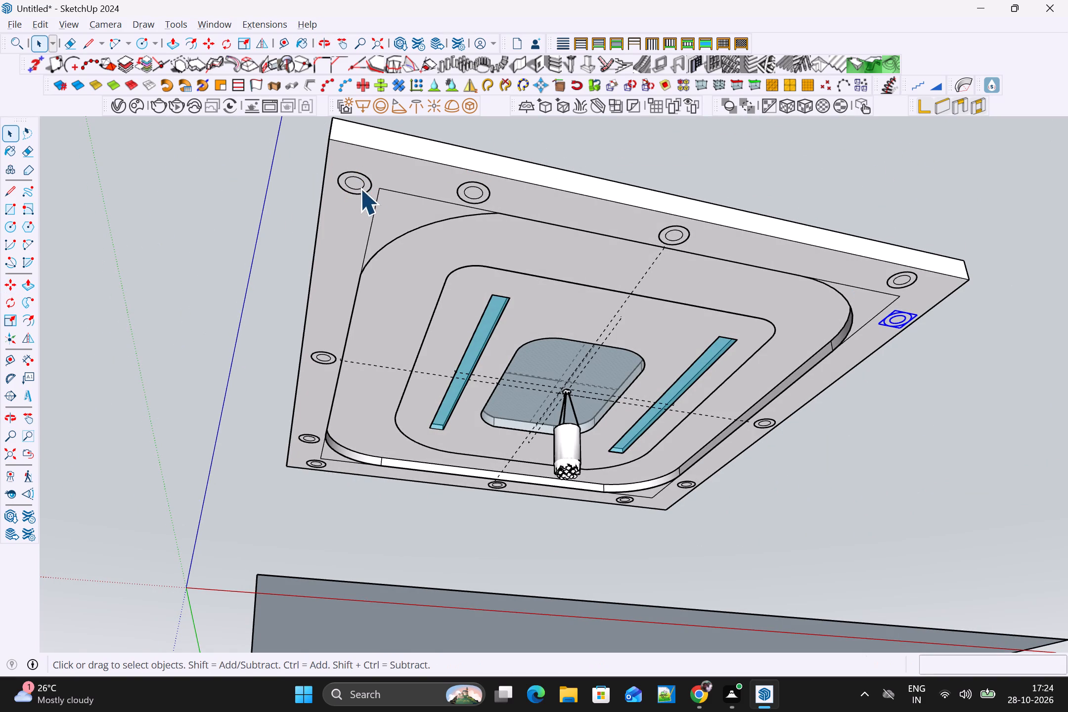
{"action": "left_click", "coordinate": [360, 188]}
{"action": "key", "text": "m"}
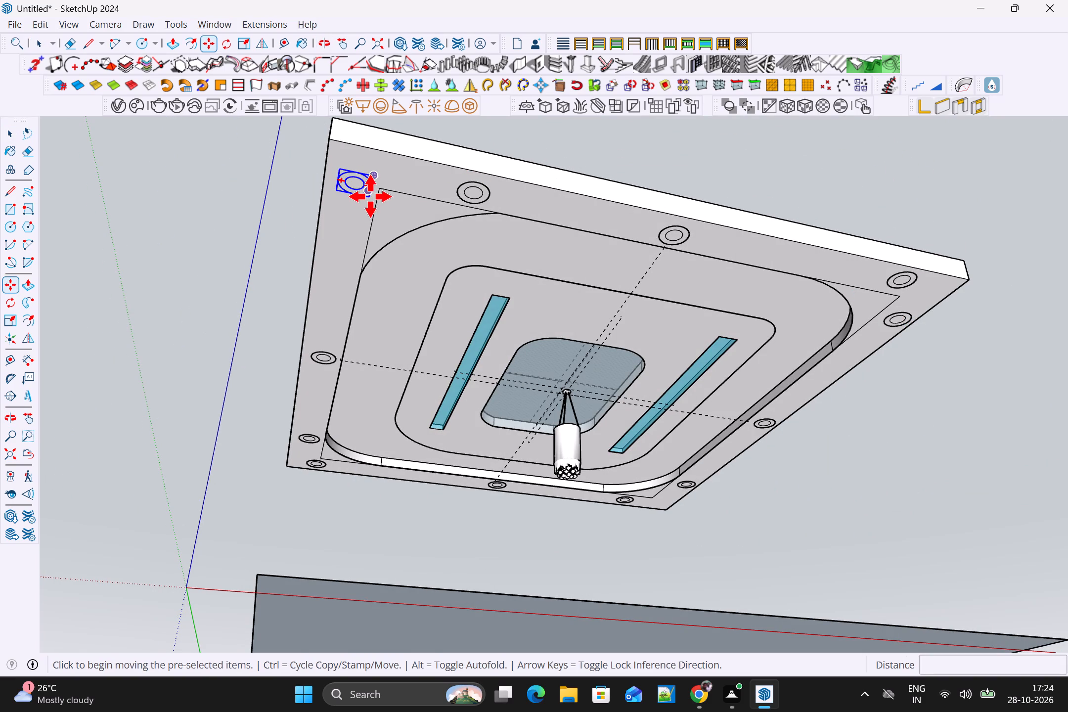
{"action": "left_click", "coordinate": [370, 196]}
{"action": "left_click", "coordinate": [365, 211]}
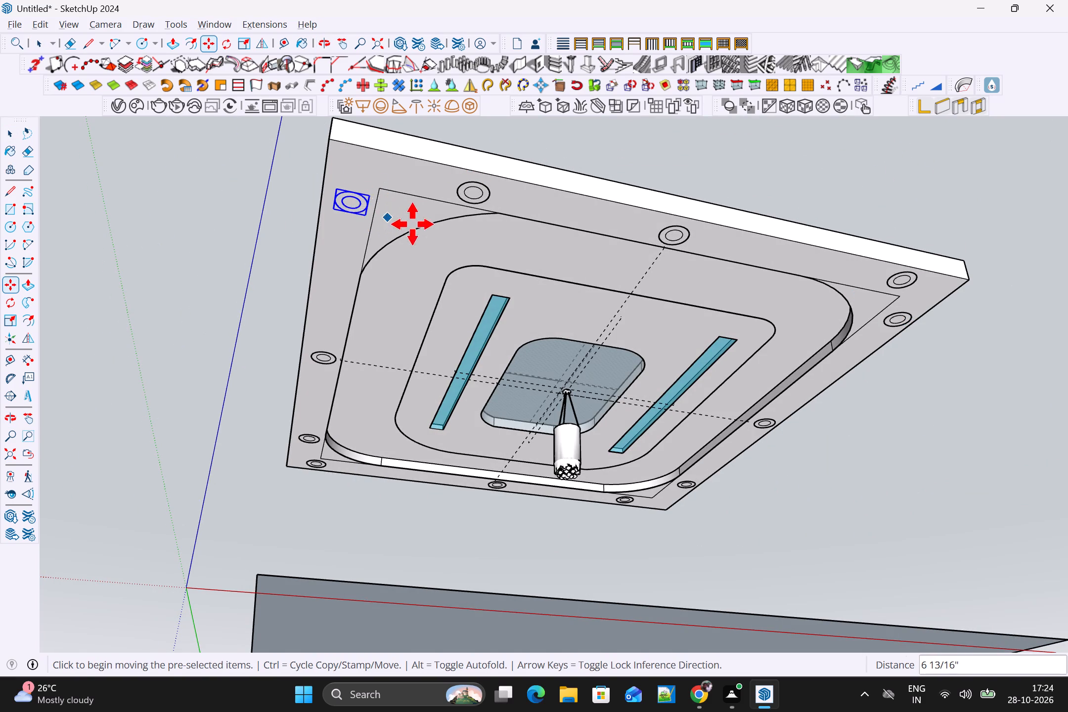
Clear the selection and examine the spacing of the circle groups around the whole ceiling border.
{"action": "scroll", "coordinate": [424, 227], "scroll_direction": "down", "scroll_amount": 2}
{"action": "key", "text": "space"}
{"action": "left_click", "coordinate": [581, 171]}
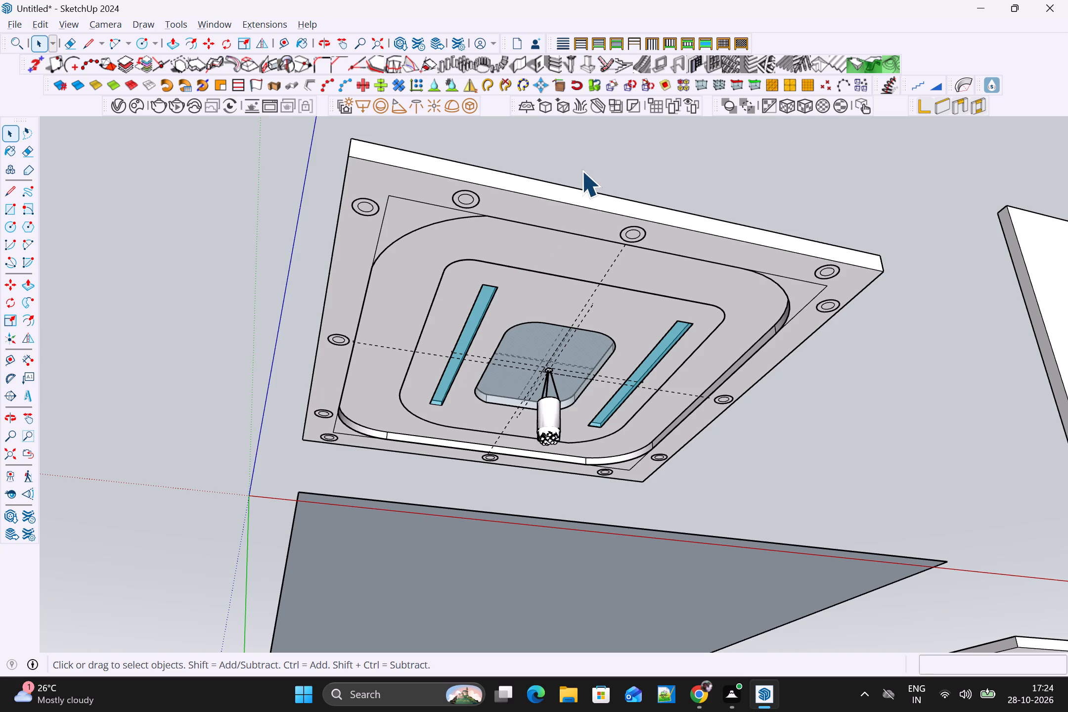
{"action": "middle_click_drag", "start_coordinate": [591, 167], "coordinate": [419, 182]}
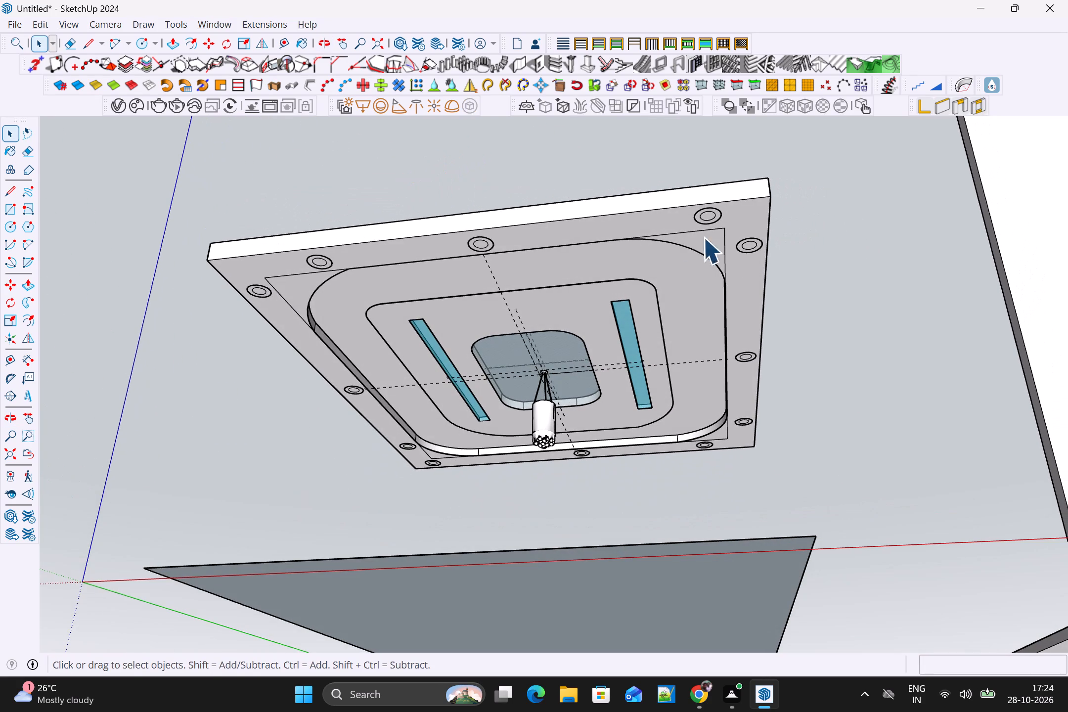
{"action": "scroll", "coordinate": [750, 254], "scroll_direction": "up", "scroll_amount": 1}
{"action": "middle_click_drag", "start_coordinate": [751, 253], "coordinate": [812, 209]}
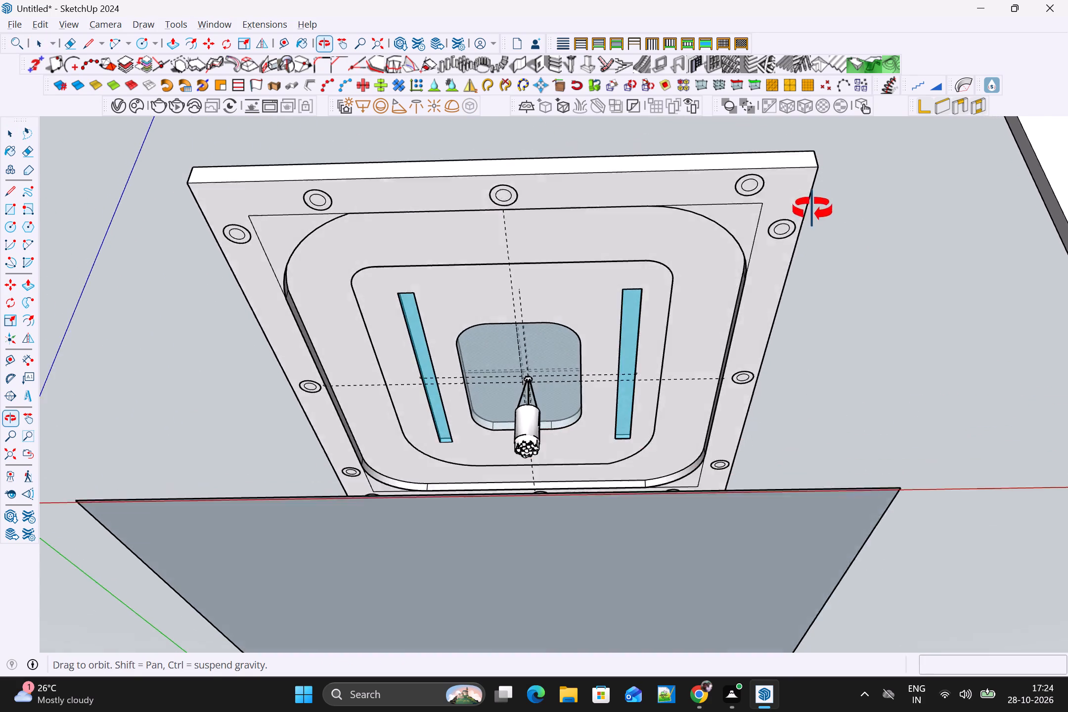
{"action": "middle_click_drag", "start_coordinate": [812, 209], "coordinate": [850, 246]}
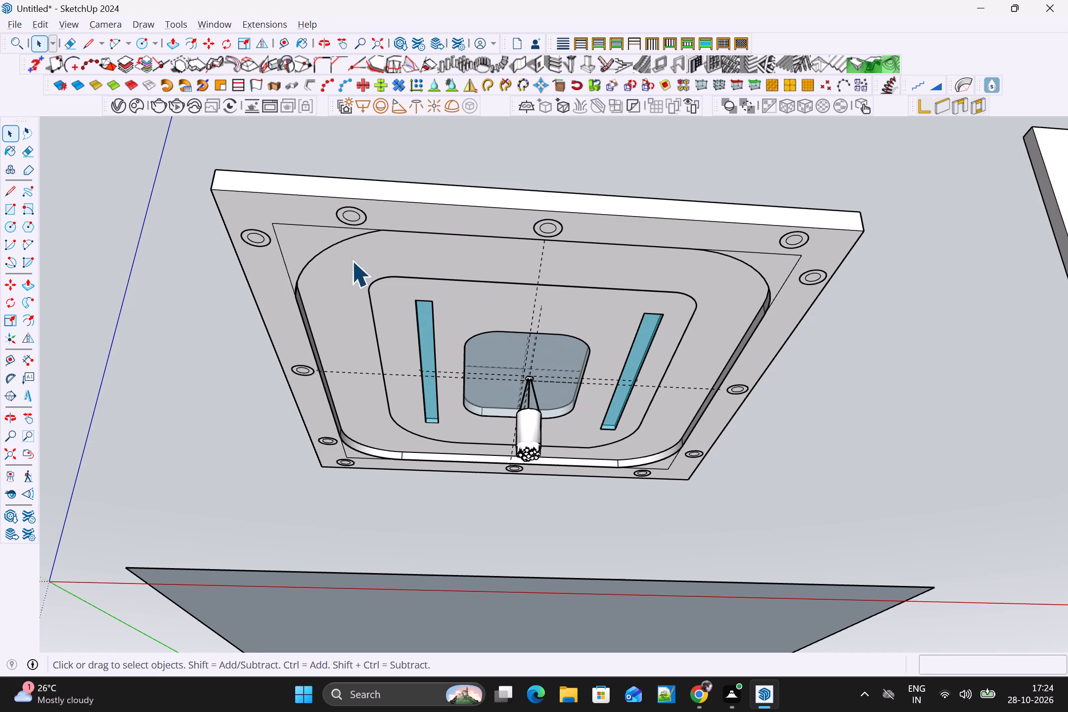
{"action": "middle_click_drag", "start_coordinate": [353, 253], "coordinate": [563, 294]}
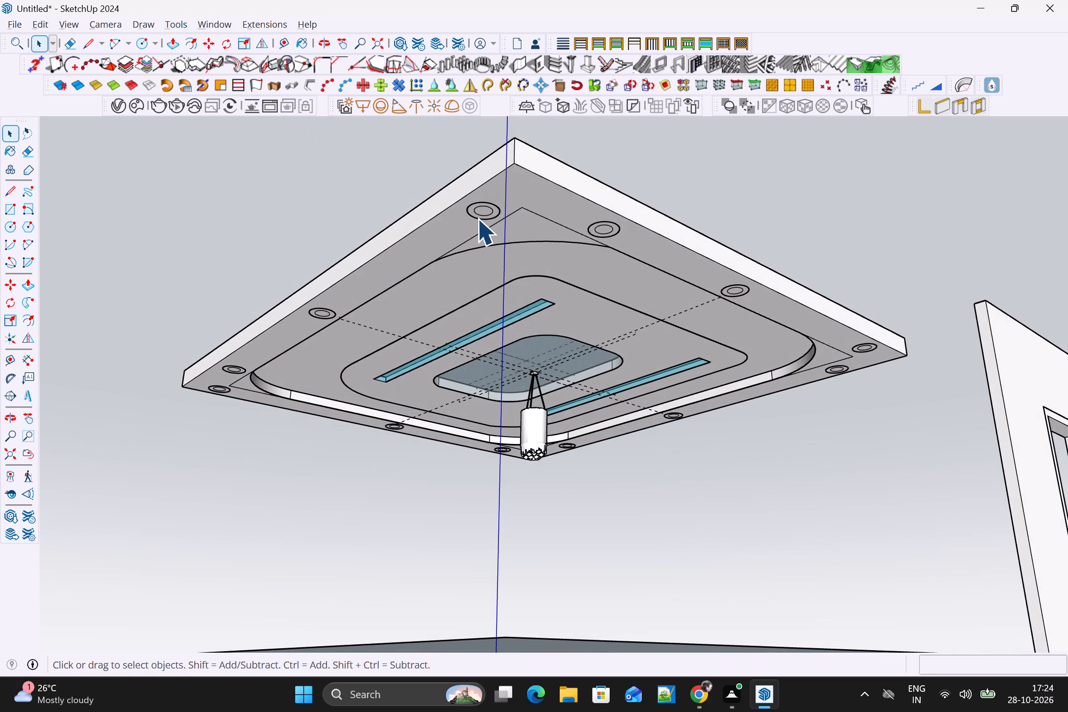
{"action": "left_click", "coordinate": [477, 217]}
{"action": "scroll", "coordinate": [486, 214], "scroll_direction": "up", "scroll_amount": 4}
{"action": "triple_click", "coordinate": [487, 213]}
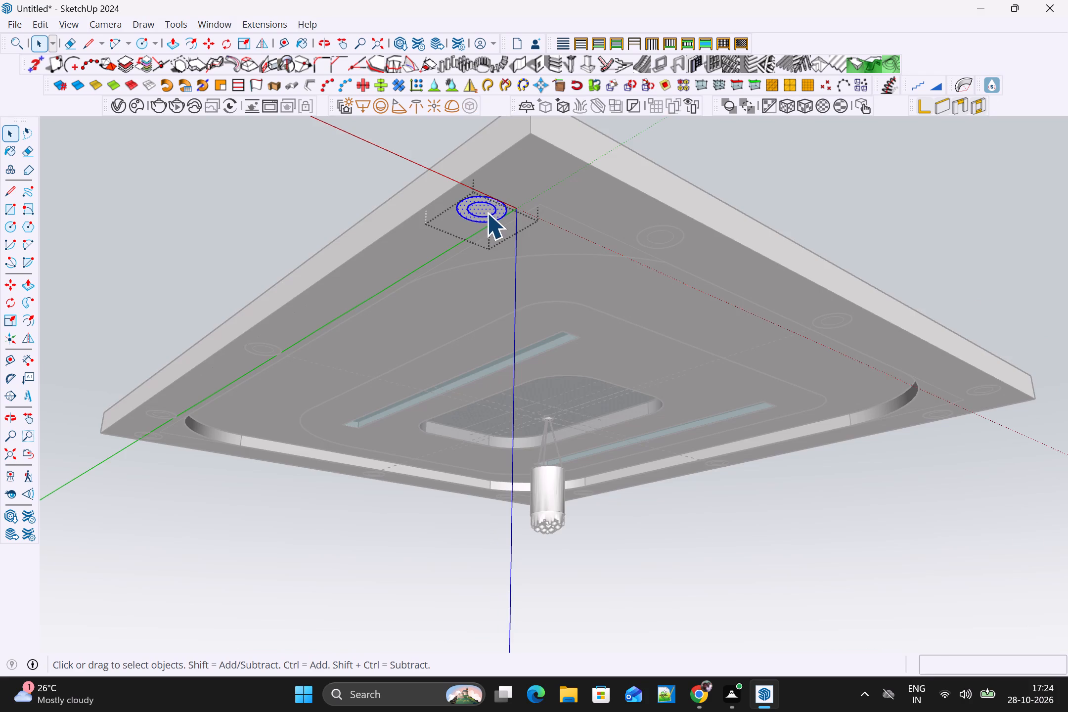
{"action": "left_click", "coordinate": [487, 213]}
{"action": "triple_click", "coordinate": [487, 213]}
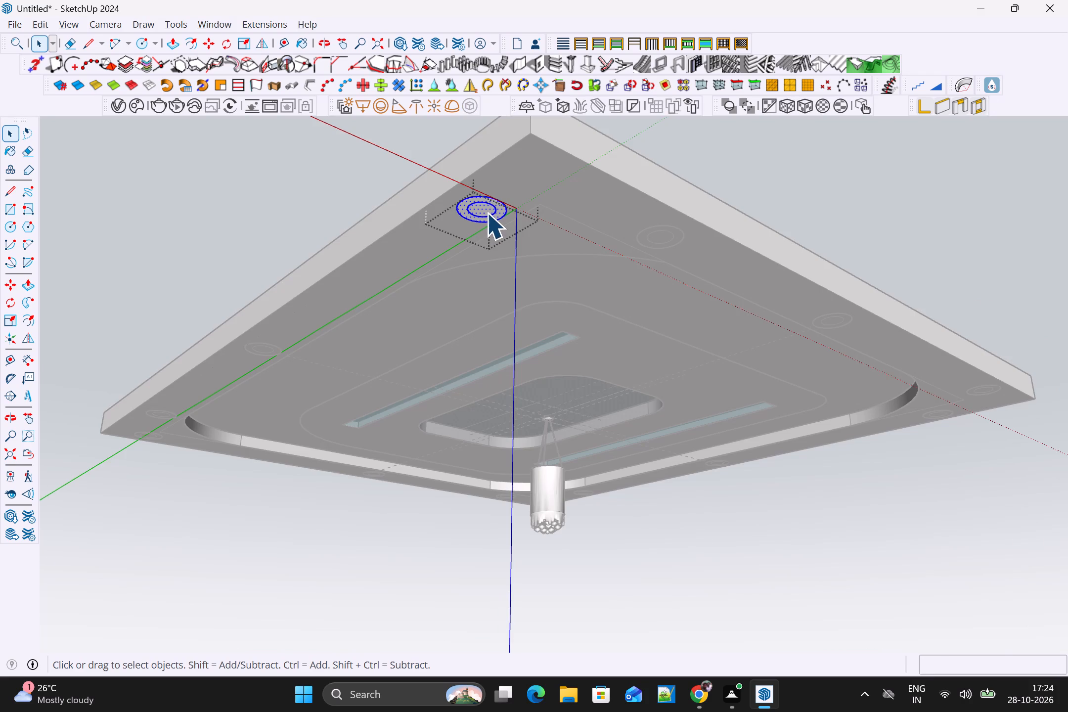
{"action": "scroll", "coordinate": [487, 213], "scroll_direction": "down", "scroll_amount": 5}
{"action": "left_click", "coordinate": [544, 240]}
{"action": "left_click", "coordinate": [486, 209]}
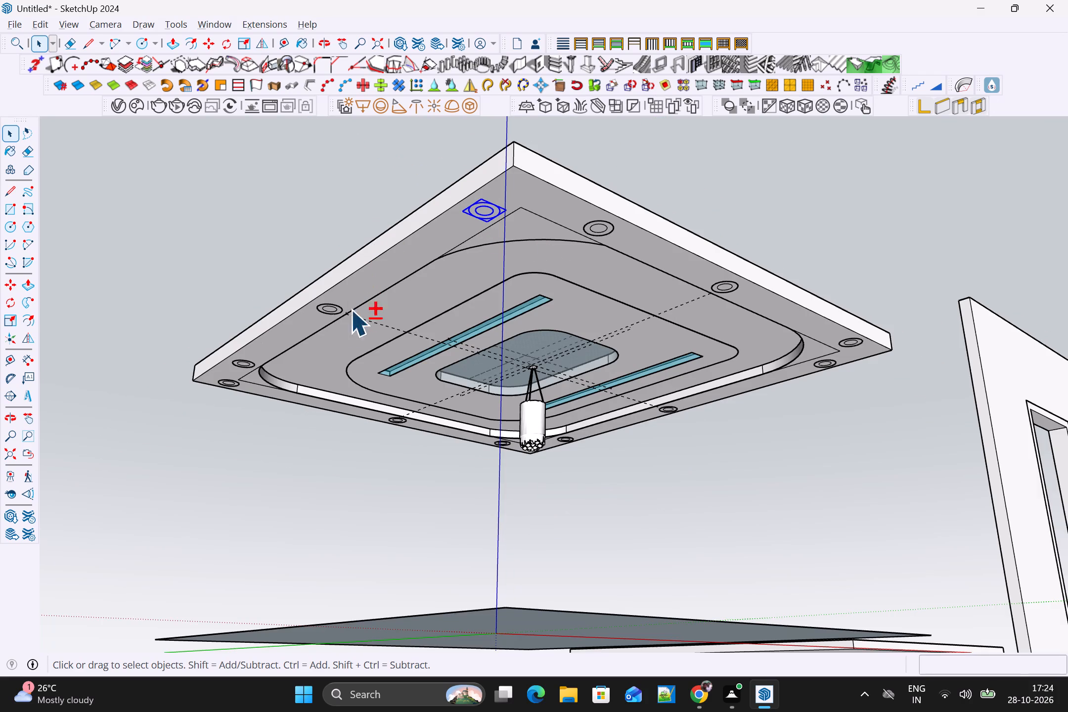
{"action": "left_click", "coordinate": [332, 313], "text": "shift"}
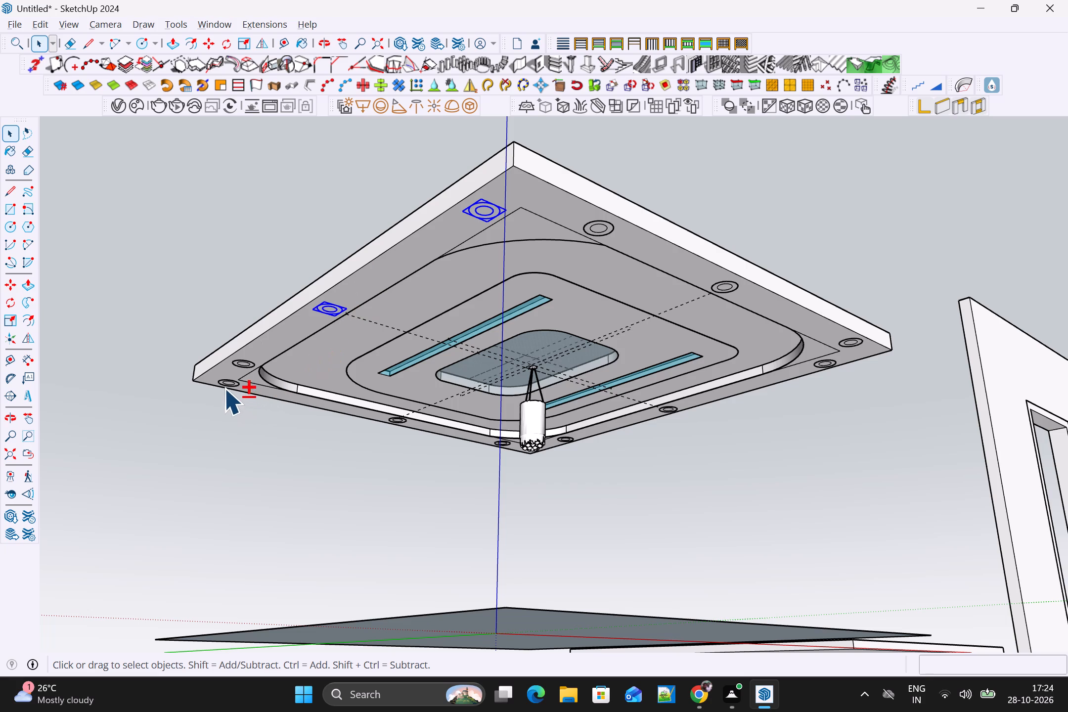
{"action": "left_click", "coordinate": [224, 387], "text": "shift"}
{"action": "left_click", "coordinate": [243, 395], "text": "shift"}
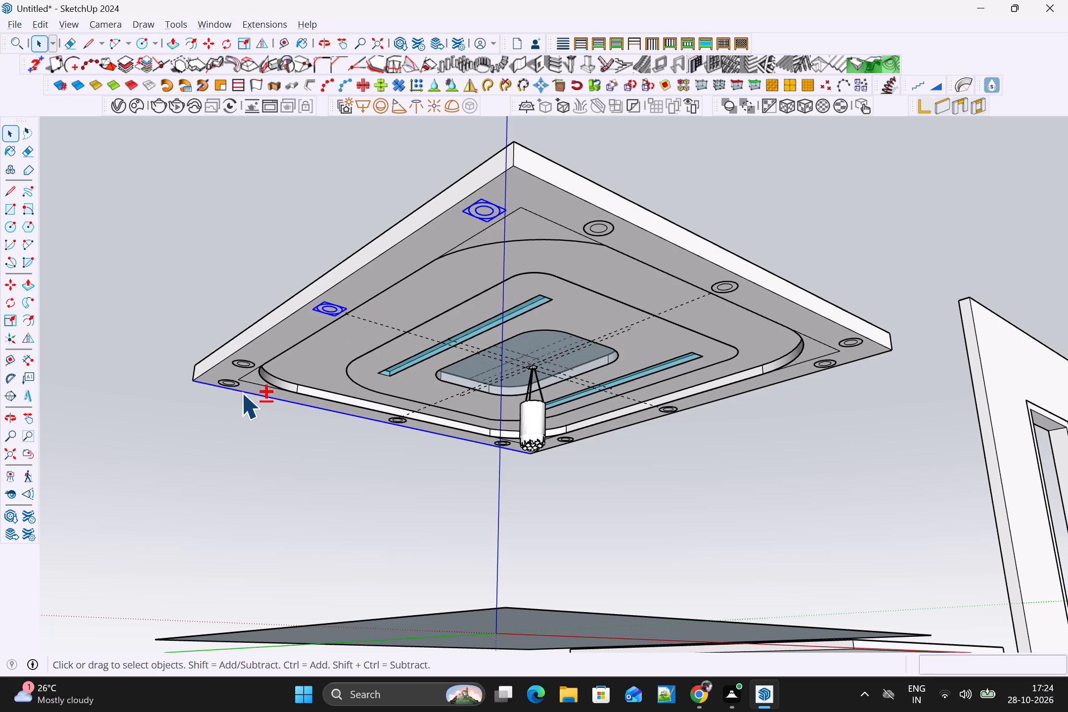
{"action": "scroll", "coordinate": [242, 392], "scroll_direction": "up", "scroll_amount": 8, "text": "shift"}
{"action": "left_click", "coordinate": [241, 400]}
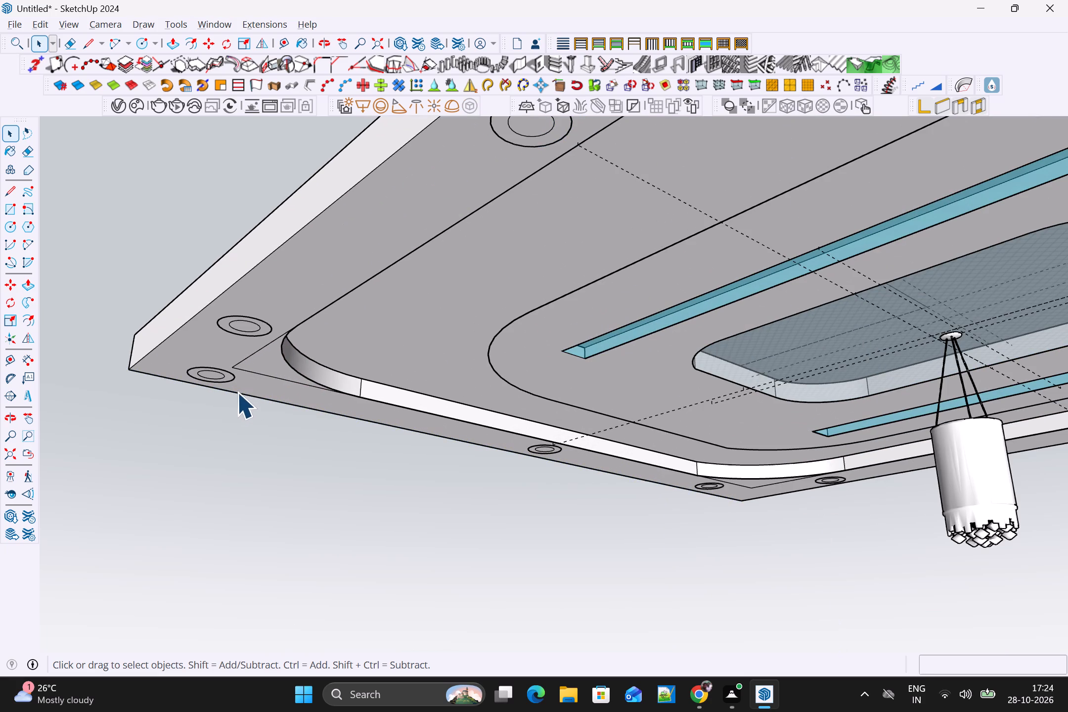
Select all twelve circle groups around the ceiling border and explode them.
{"action": "left_click", "coordinate": [217, 380], "text": "shift"}
{"action": "left_click", "coordinate": [244, 321], "text": "shift"}
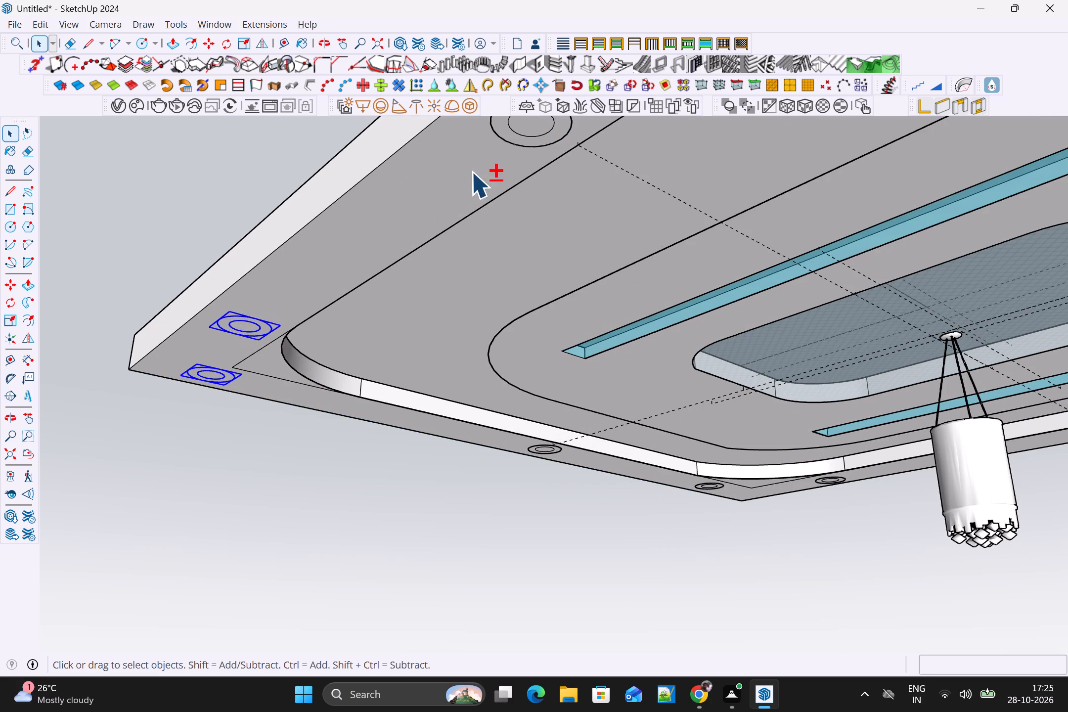
{"action": "left_click", "coordinate": [534, 140], "text": "shift"}
{"action": "scroll", "coordinate": [536, 146], "scroll_direction": "down", "scroll_amount": 16}
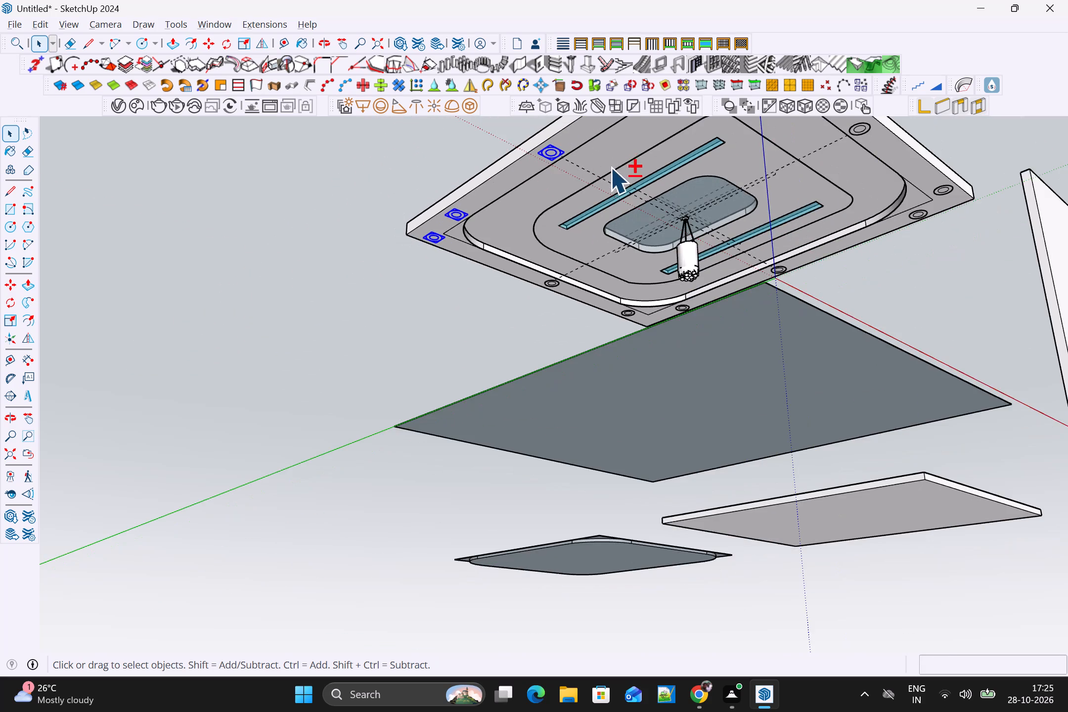
{"action": "middle_click_drag", "start_coordinate": [608, 172], "coordinate": [464, 277], "text": "shift"}
{"action": "left_click", "coordinate": [527, 187], "text": "shift"}
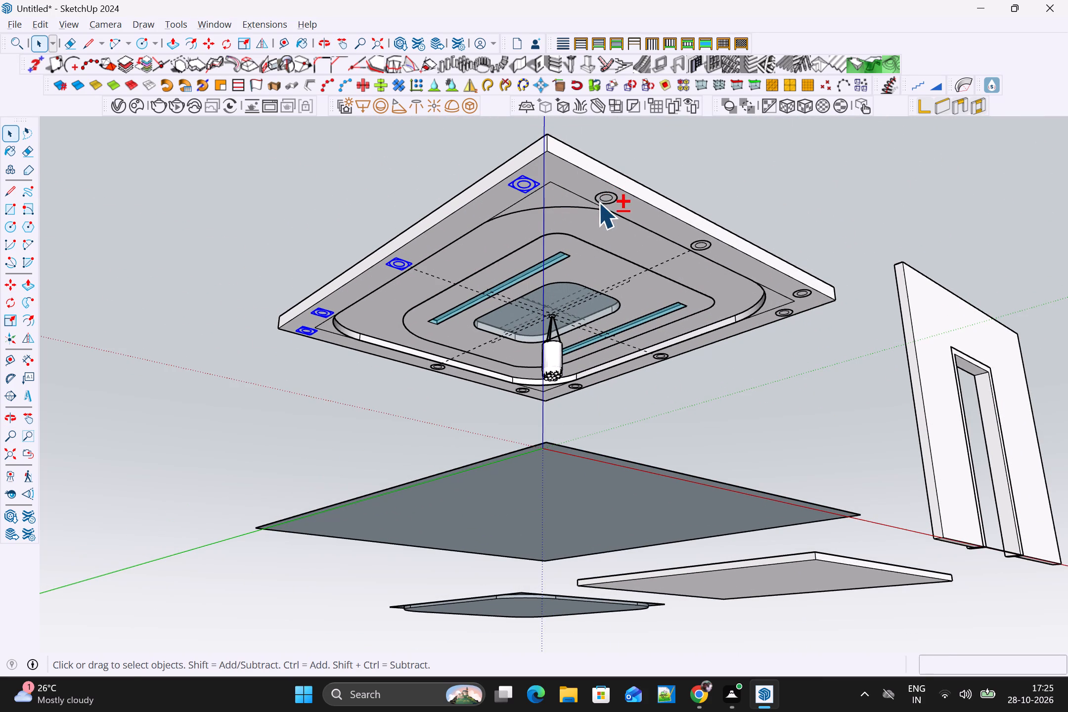
{"action": "left_click", "coordinate": [606, 202], "text": "shift"}
{"action": "left_click", "coordinate": [703, 249], "text": "shift"}
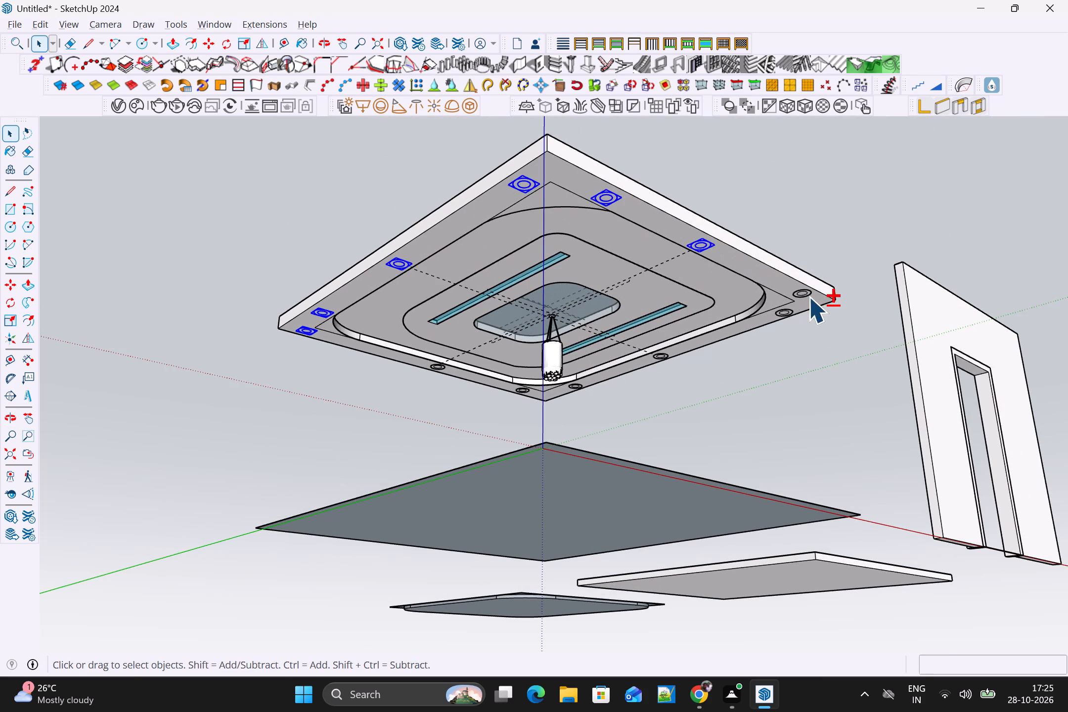
{"action": "left_click", "coordinate": [802, 296], "text": "shift"}
{"action": "left_click", "coordinate": [789, 313], "text": "shift"}
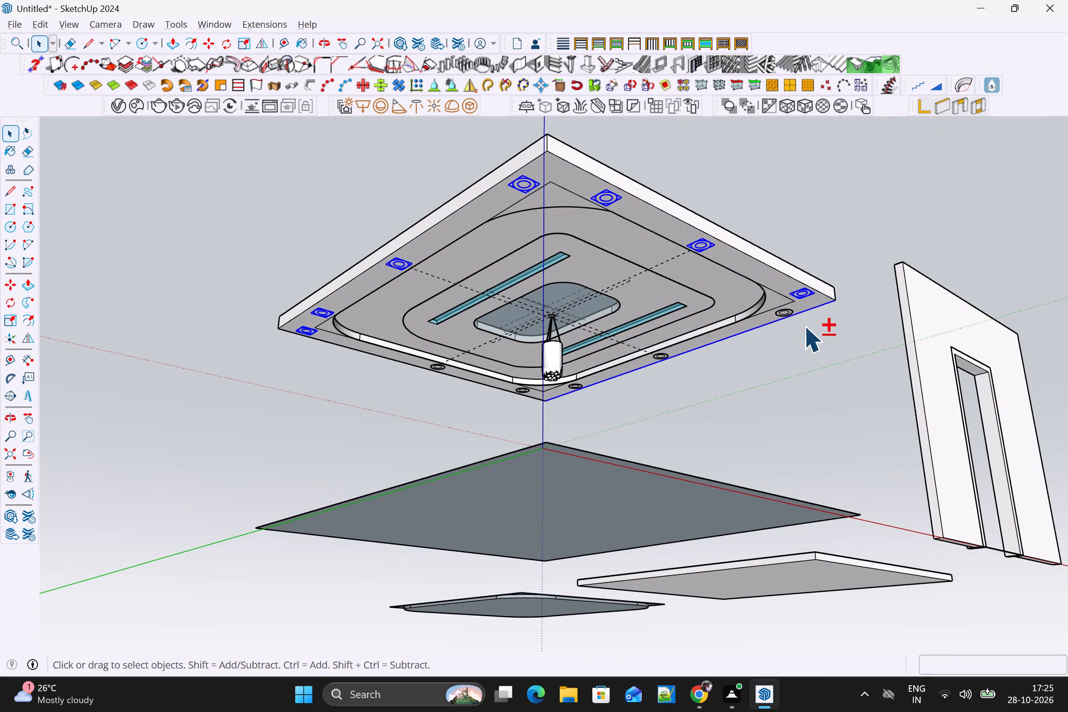
{"action": "scroll", "coordinate": [809, 322], "scroll_direction": "up", "scroll_amount": 4, "text": "shift"}
{"action": "middle_click_drag", "start_coordinate": [787, 309], "coordinate": [739, 193], "text": "shift"}
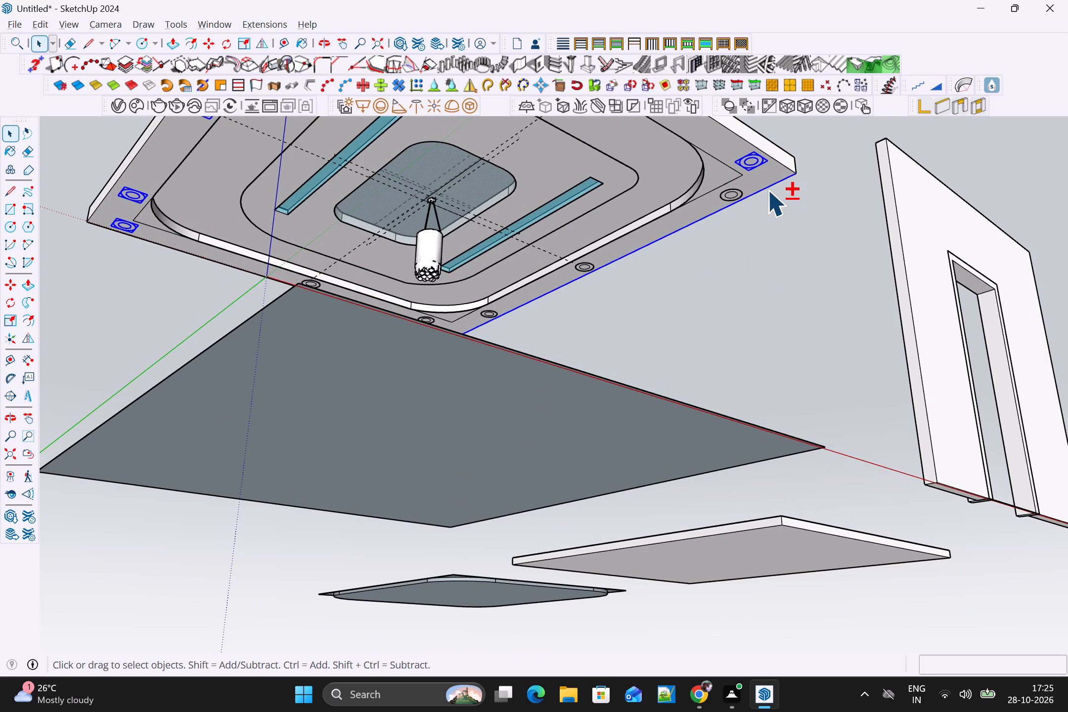
{"action": "left_click", "coordinate": [767, 190], "text": "shift"}
{"action": "left_click", "coordinate": [731, 196], "text": "shift"}
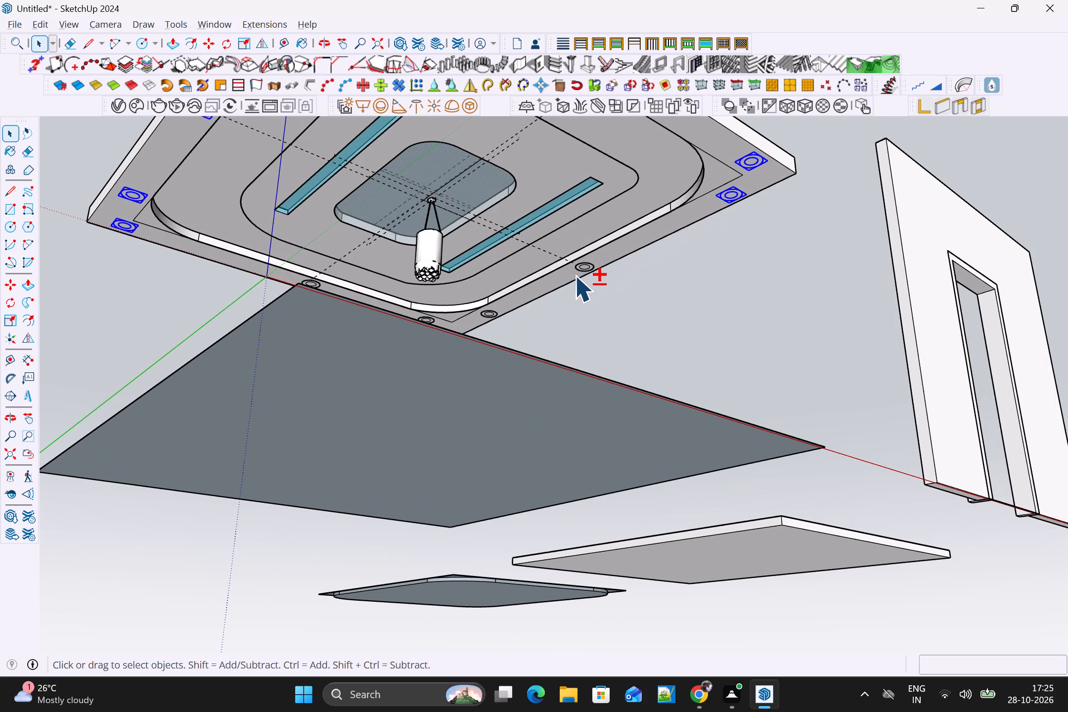
{"action": "left_click", "coordinate": [584, 269], "text": "shift"}
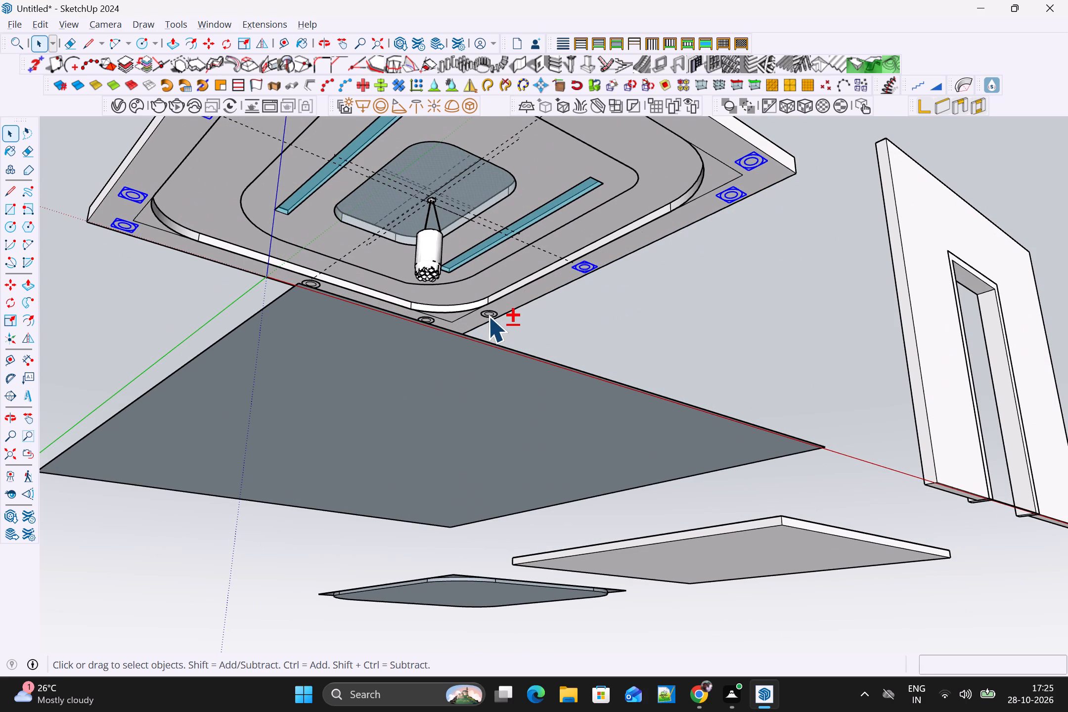
{"action": "left_click", "coordinate": [488, 316], "text": "shift"}
{"action": "scroll", "coordinate": [530, 299], "scroll_direction": "up", "scroll_amount": 1}
{"action": "middle_click_drag", "start_coordinate": [530, 299], "coordinate": [760, 335]}
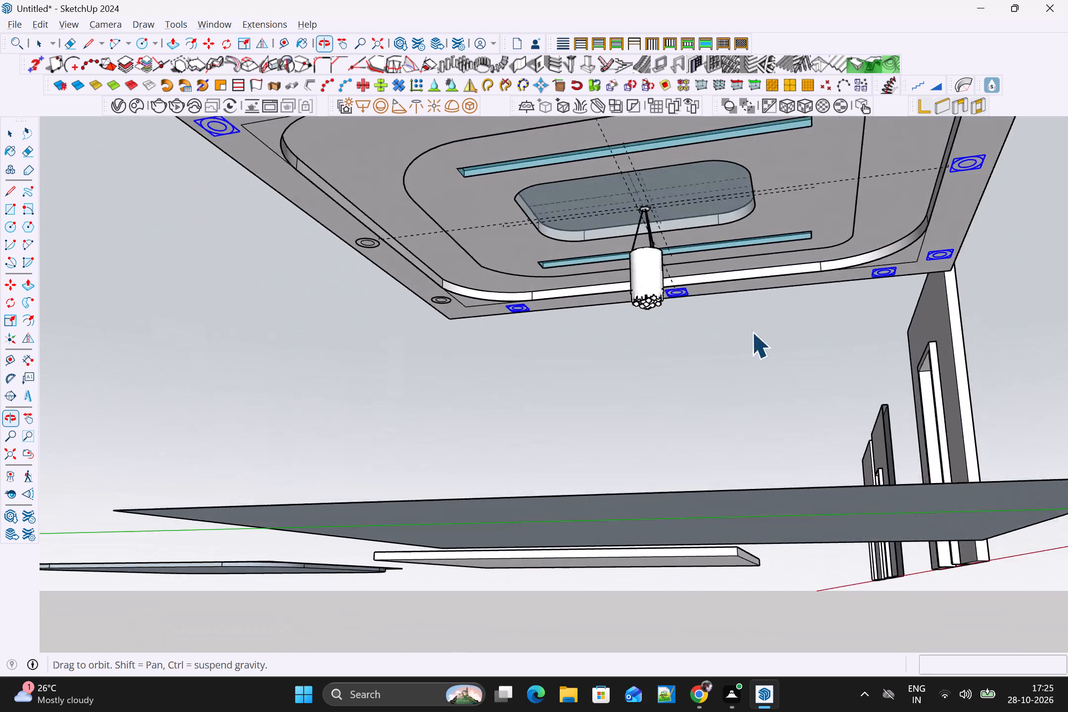
{"action": "scroll", "coordinate": [480, 293], "scroll_direction": "up", "scroll_amount": 2}
{"action": "left_click", "coordinate": [446, 298], "text": "shift"}
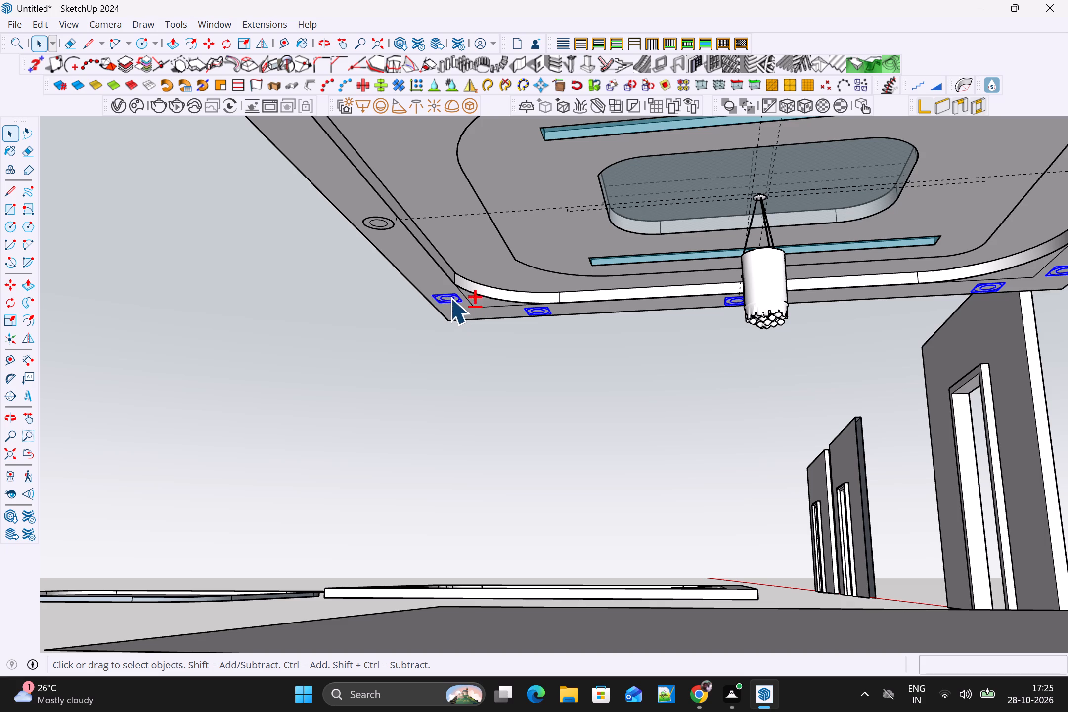
{"action": "left_click", "coordinate": [382, 225], "text": "shift"}
{"action": "scroll", "coordinate": [383, 225], "scroll_direction": "down", "scroll_amount": 7}
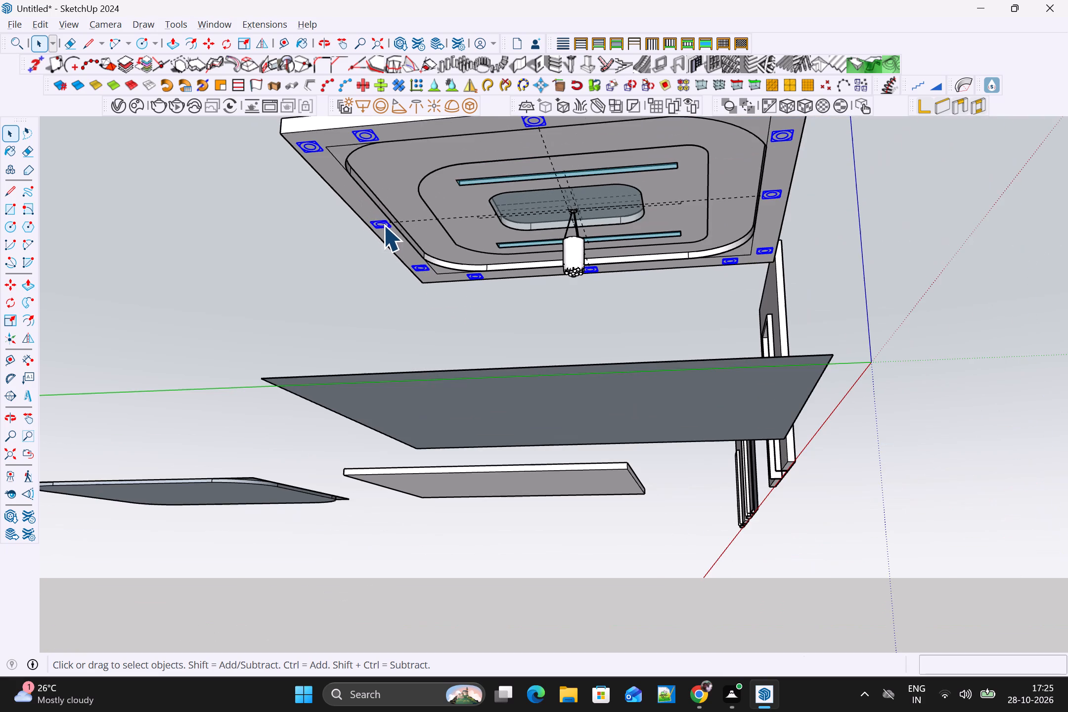
{"action": "right_click", "coordinate": [362, 134]}
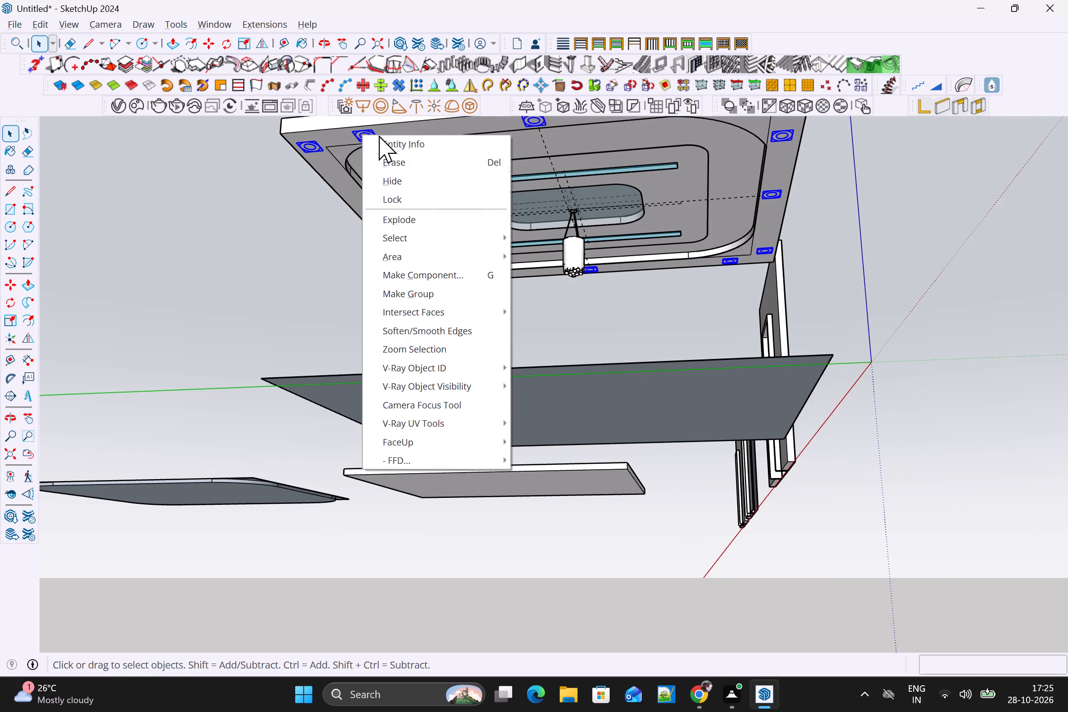
{"action": "left_click", "coordinate": [418, 227]}
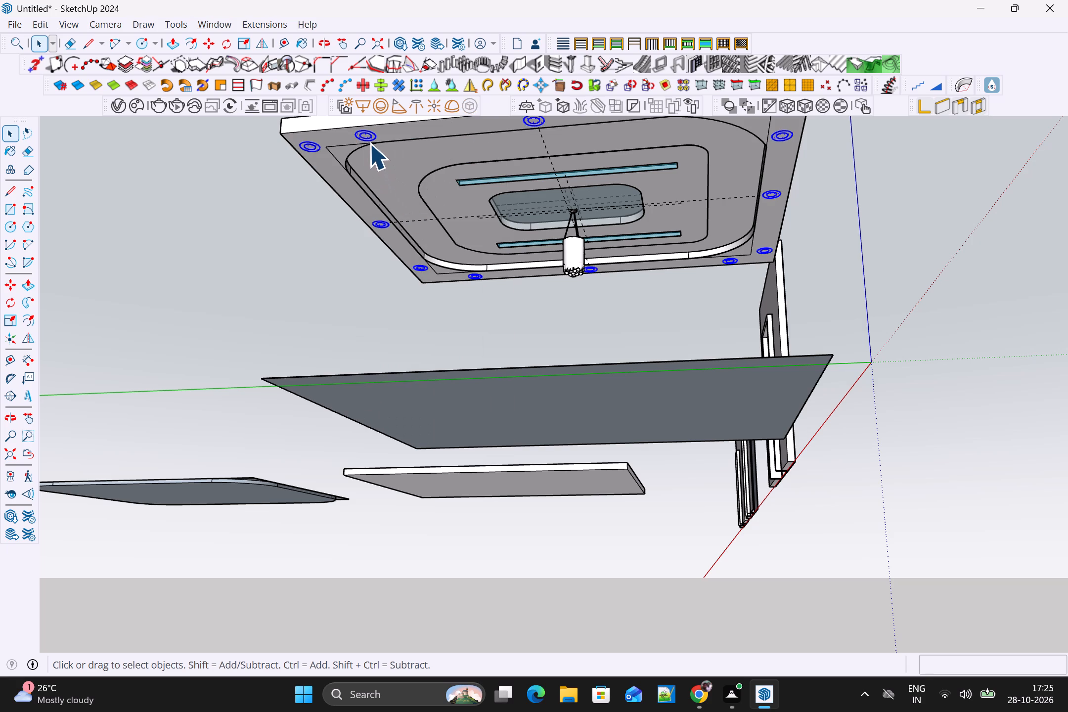
Make one component from all the exploded border circles, keeping the default component settings.
{"action": "right_click", "coordinate": [369, 139]}
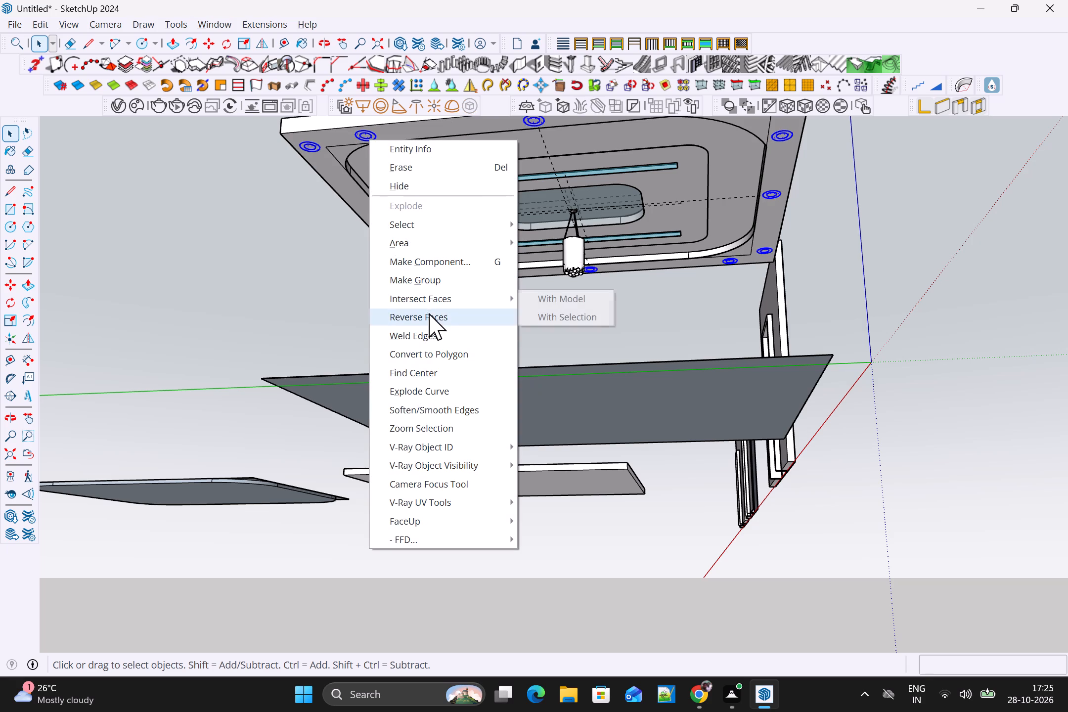
{"action": "left_click", "coordinate": [439, 266]}
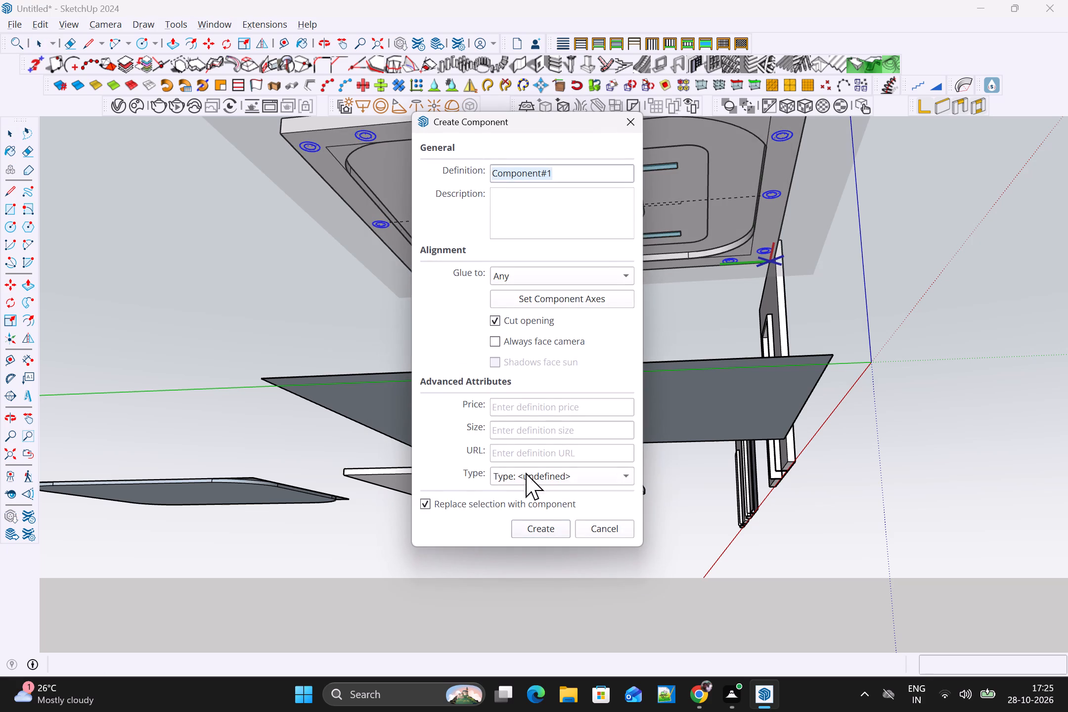
{"action": "left_click", "coordinate": [546, 530]}
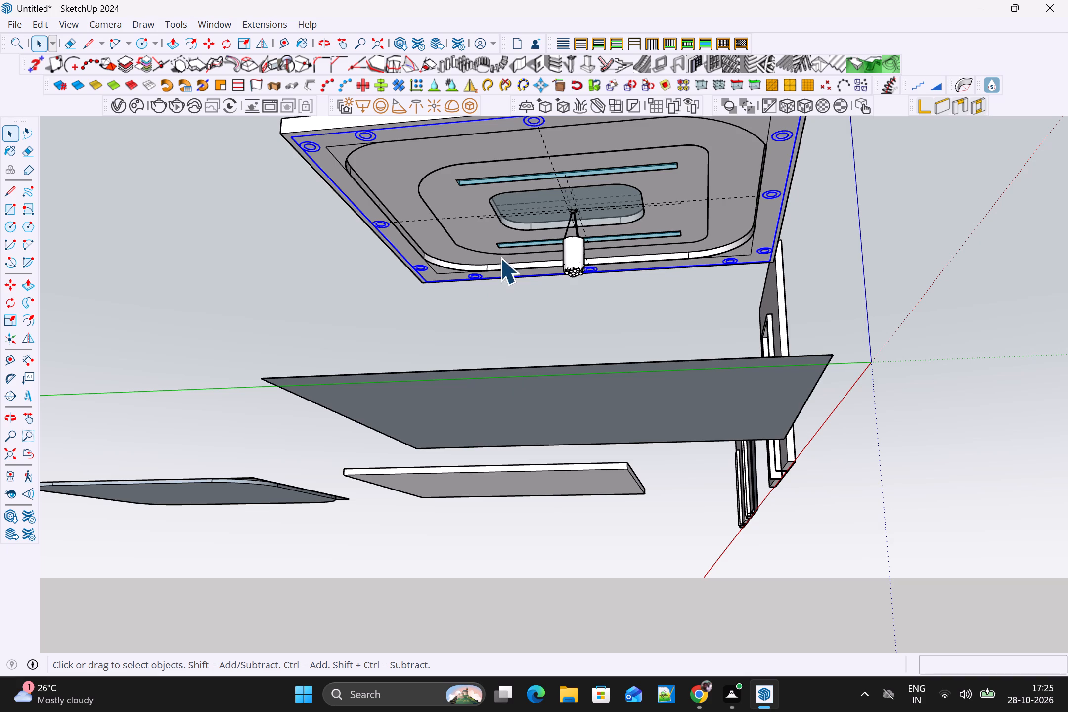
Open the border circles component for editing and select the concentric circles midway along one border strip.
{"action": "scroll", "coordinate": [476, 234], "scroll_direction": "down", "scroll_amount": 2}
{"action": "middle_click_drag", "start_coordinate": [483, 233], "coordinate": [492, 268], "text": "shift"}
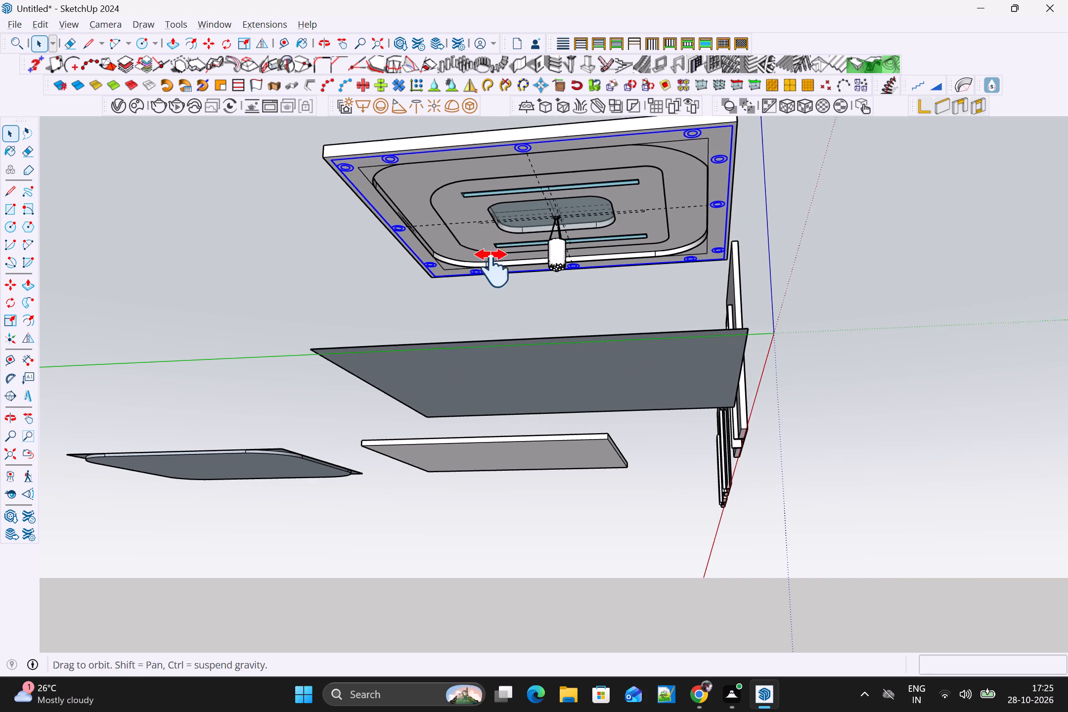
{"action": "middle_click_drag", "start_coordinate": [492, 268], "coordinate": [505, 341], "text": "shift"}
{"action": "scroll", "coordinate": [531, 286], "scroll_direction": "up", "scroll_amount": 7}
{"action": "middle_click_drag", "start_coordinate": [544, 279], "coordinate": [514, 217]}
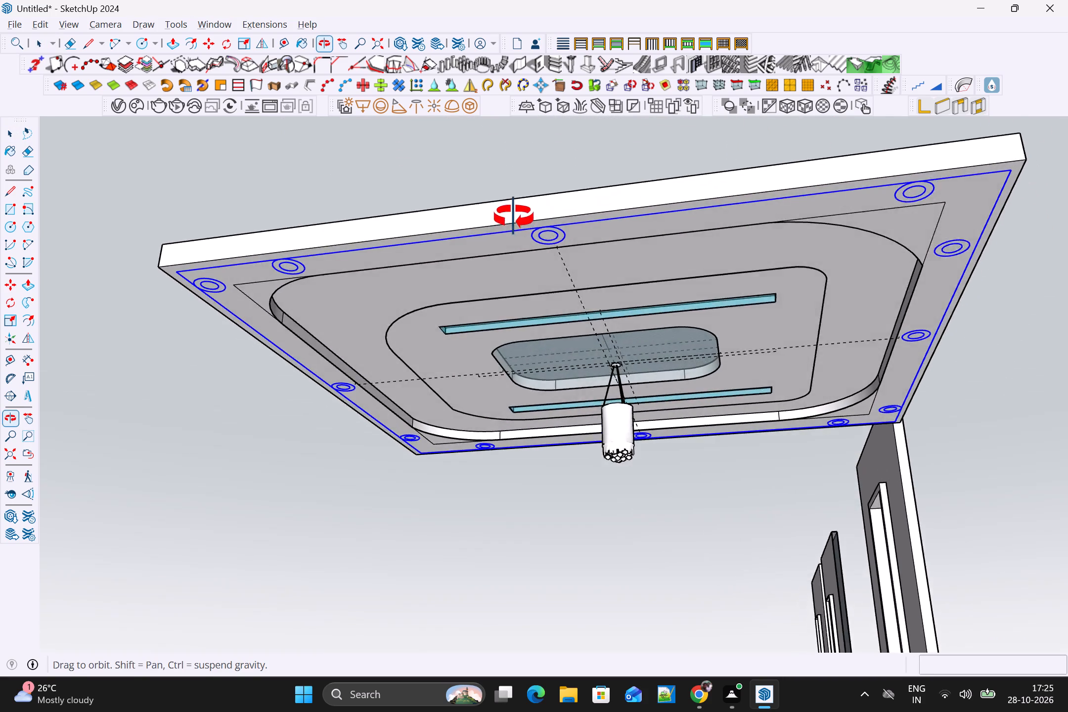
{"action": "middle_click_drag", "start_coordinate": [514, 217], "coordinate": [506, 197]}
{"action": "scroll", "coordinate": [533, 208], "scroll_direction": "up", "scroll_amount": 7}
{"action": "left_click", "coordinate": [535, 210]}
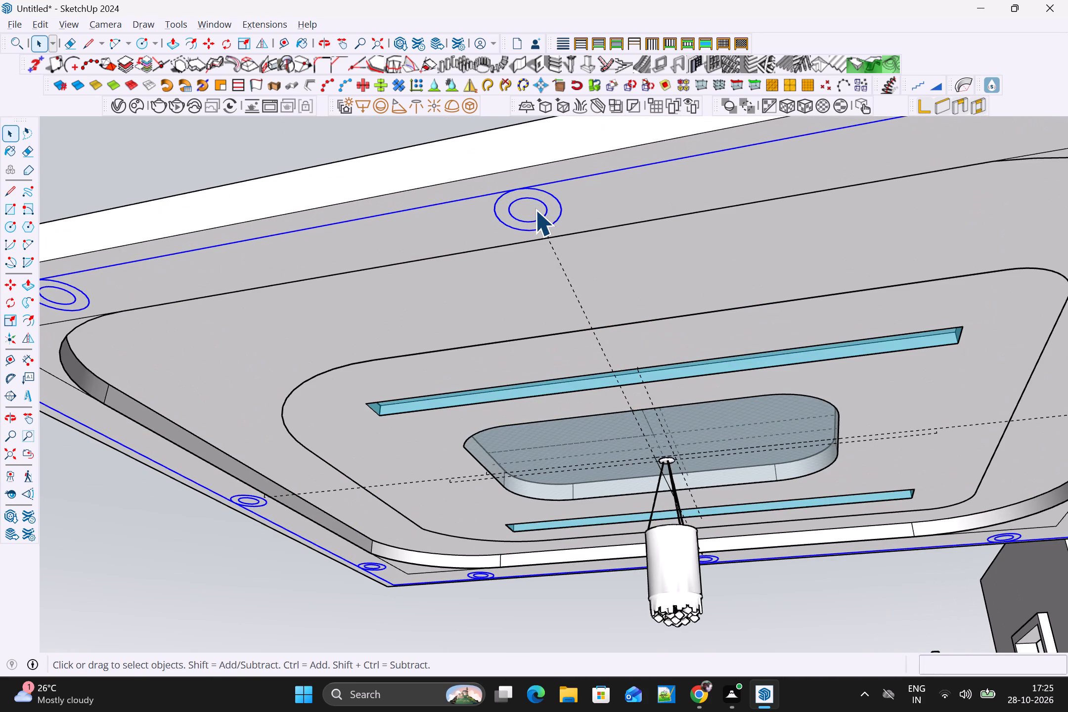
{"action": "left_click", "coordinate": [537, 211]}
{"action": "left_click", "coordinate": [643, 219]}
{"action": "triple_click", "coordinate": [536, 207]}
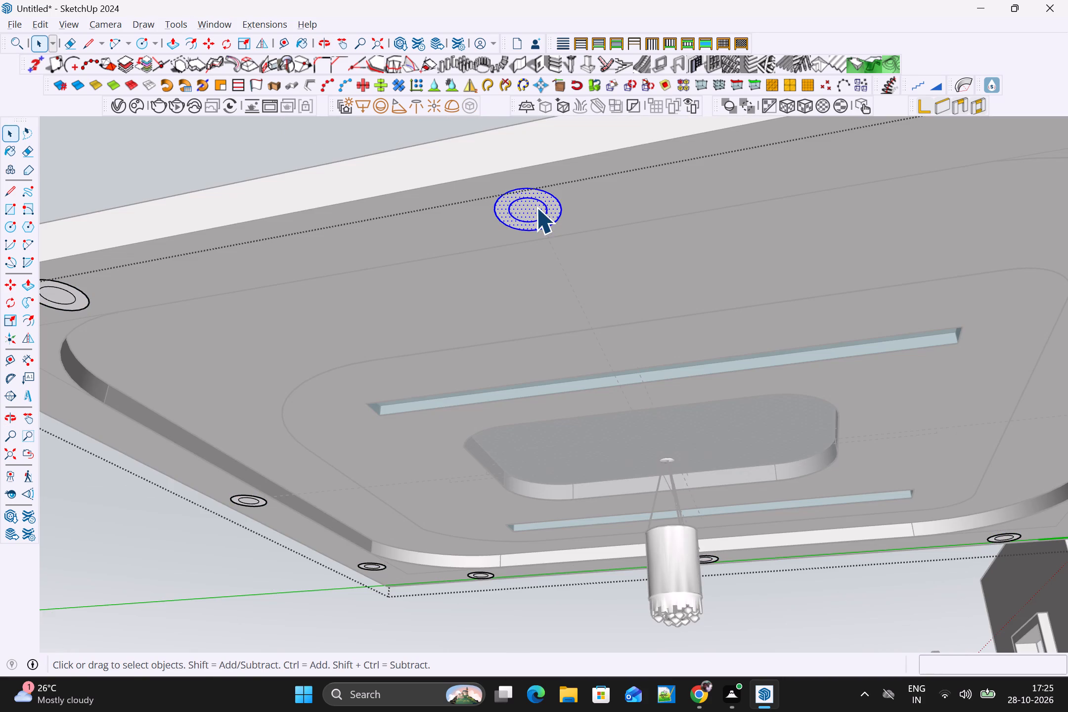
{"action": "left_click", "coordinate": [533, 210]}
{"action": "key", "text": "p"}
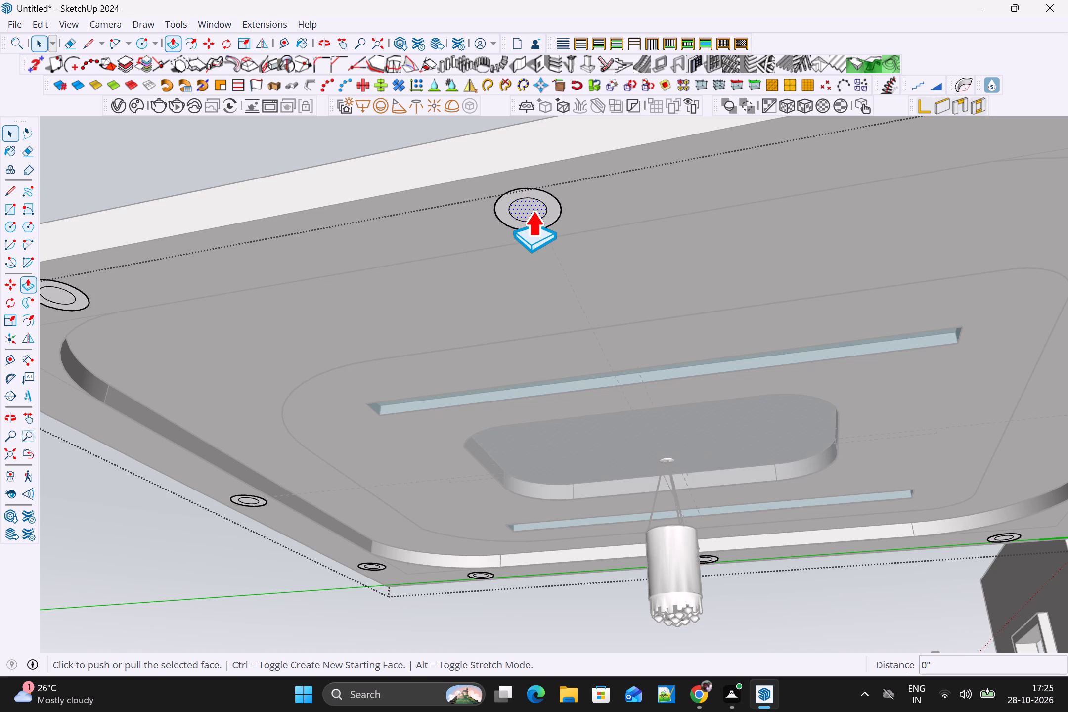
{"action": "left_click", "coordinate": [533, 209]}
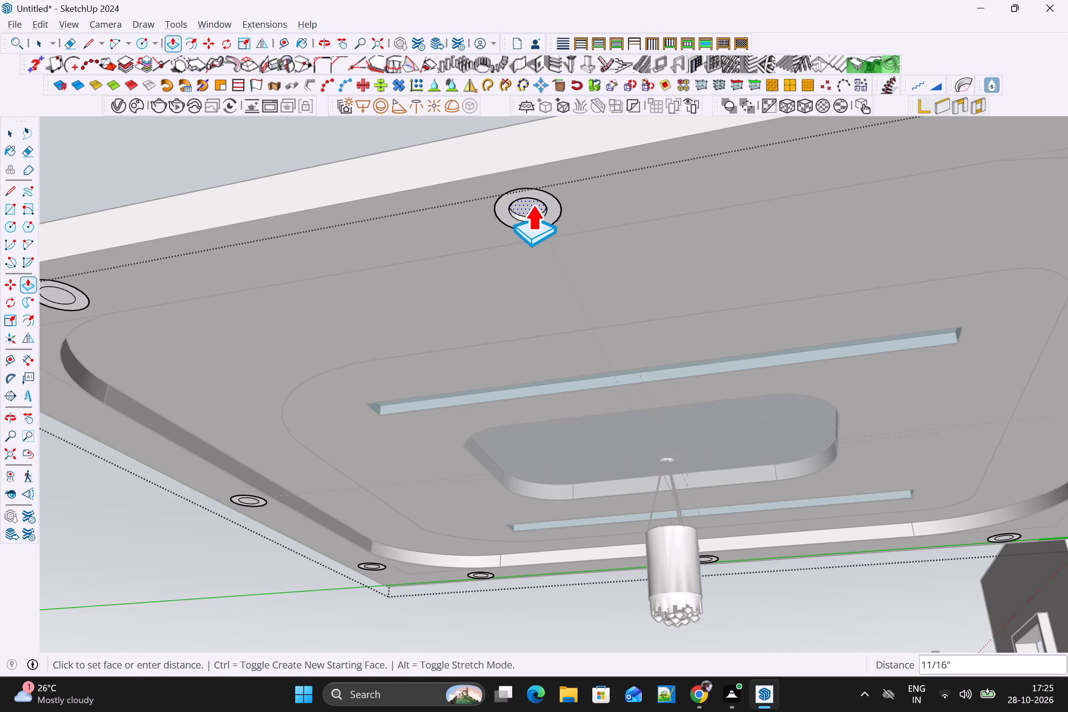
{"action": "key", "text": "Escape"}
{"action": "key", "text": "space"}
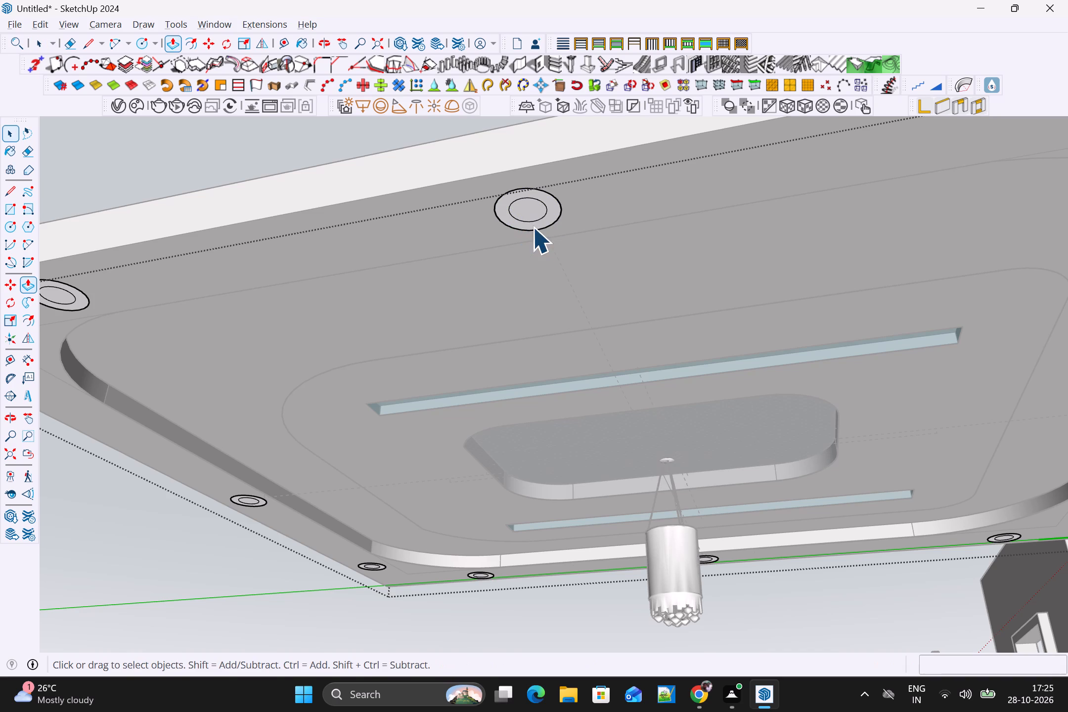
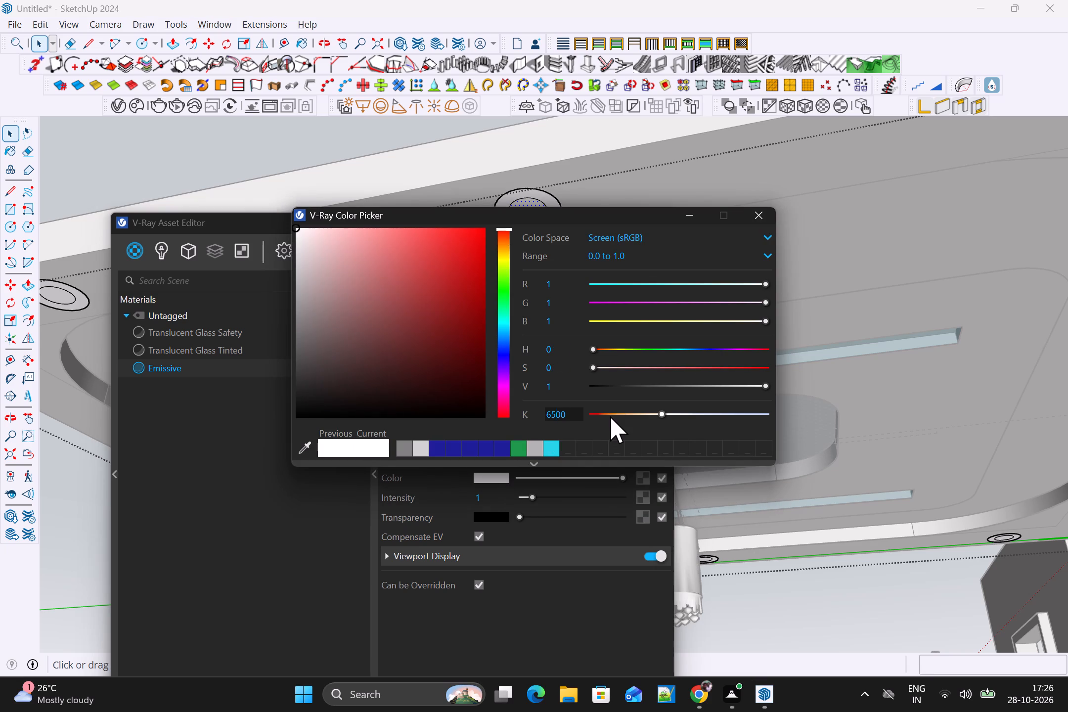
Set the Emissive material's colour temperature to 3000 K and dim the resulting orange colour slightly.
{"action": "key", "text": "BackSpace"}
{"action": "key", "text": "BackSpace"}
{"action": "type", "text": "30"}
{"action": "left_click", "coordinate": [753, 208], "text": "alt"}
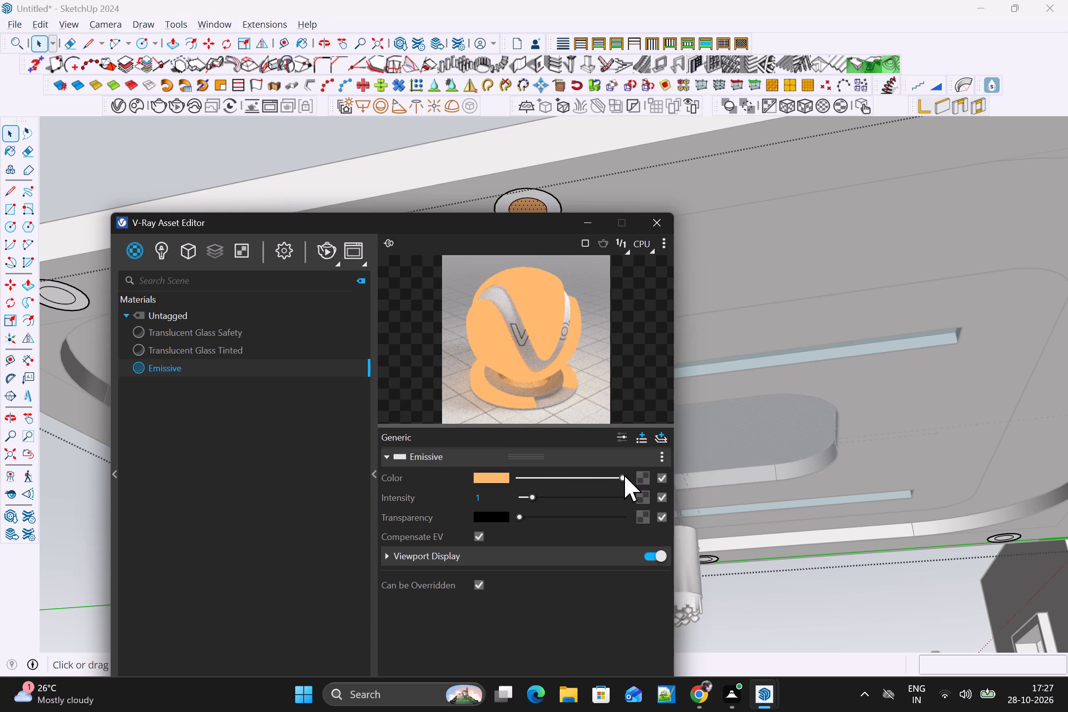
{"action": "left_click_drag", "start_coordinate": [624, 475], "coordinate": [600, 476], "text": "alt"}
{"action": "left_click_drag", "start_coordinate": [599, 477], "coordinate": [611, 479], "text": "alt"}
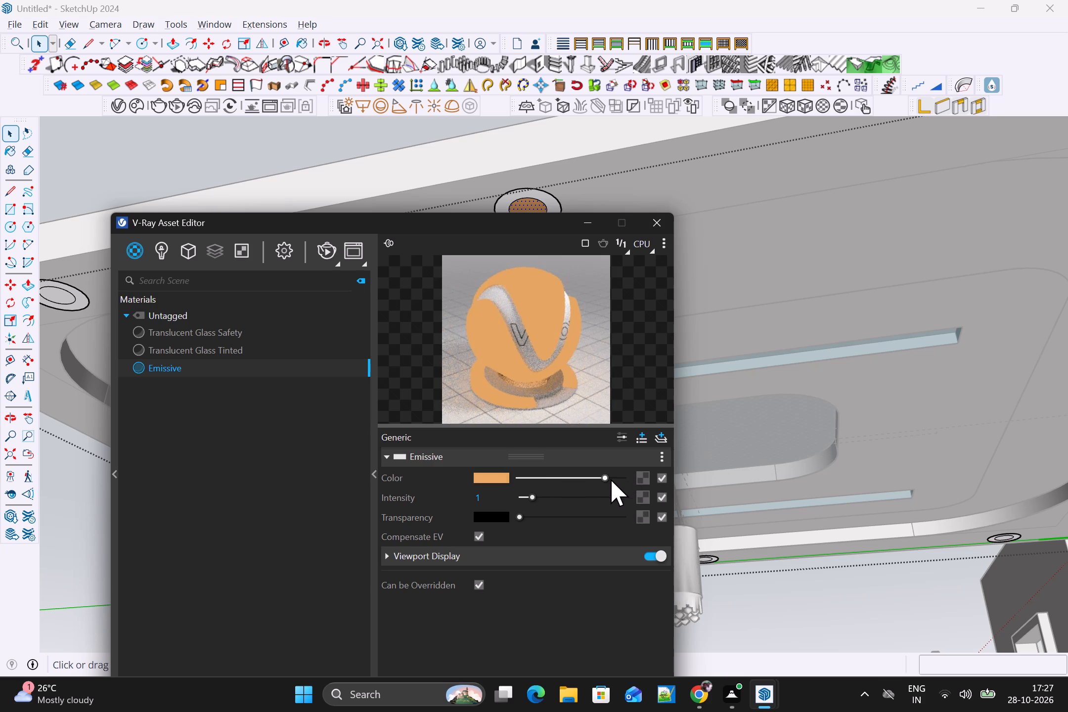
{"action": "left_click_drag", "start_coordinate": [611, 479], "coordinate": [619, 480], "text": "alt"}
Raise the Emissive material's intensity to 1.9 and minimize the asset editor.
{"action": "left_click_drag", "start_coordinate": [538, 492], "coordinate": [549, 495], "text": "alt"}
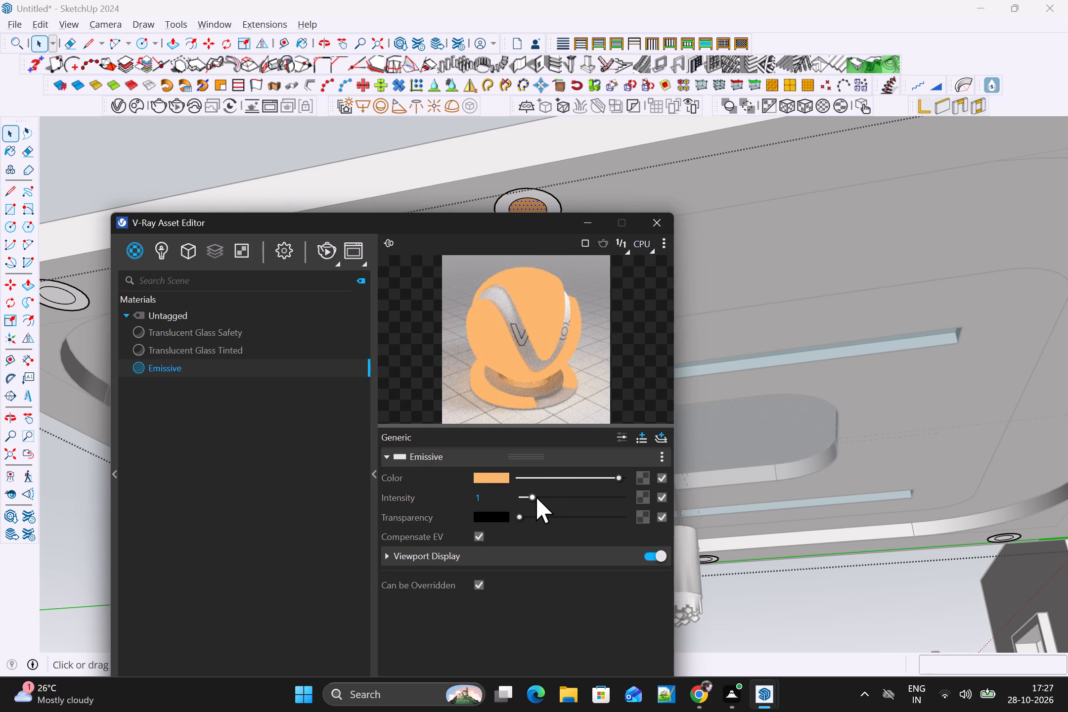
{"action": "left_click_drag", "start_coordinate": [534, 495], "coordinate": [542, 494], "text": "alt"}
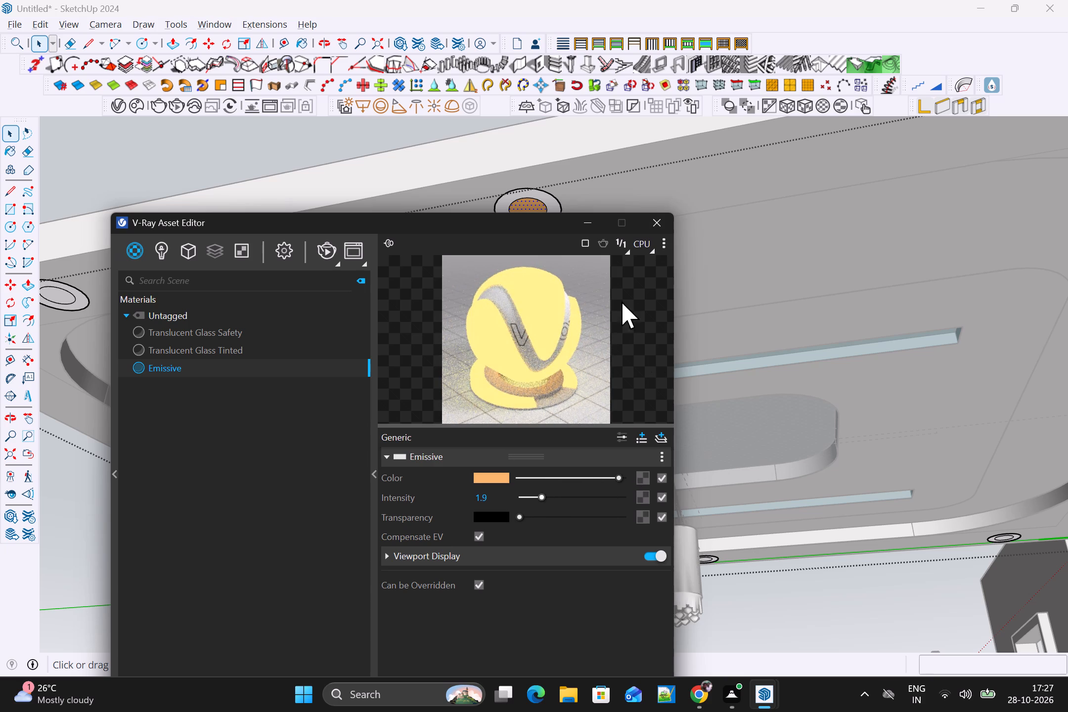
{"action": "left_click_drag", "start_coordinate": [539, 228], "coordinate": [525, 318], "text": "alt"}
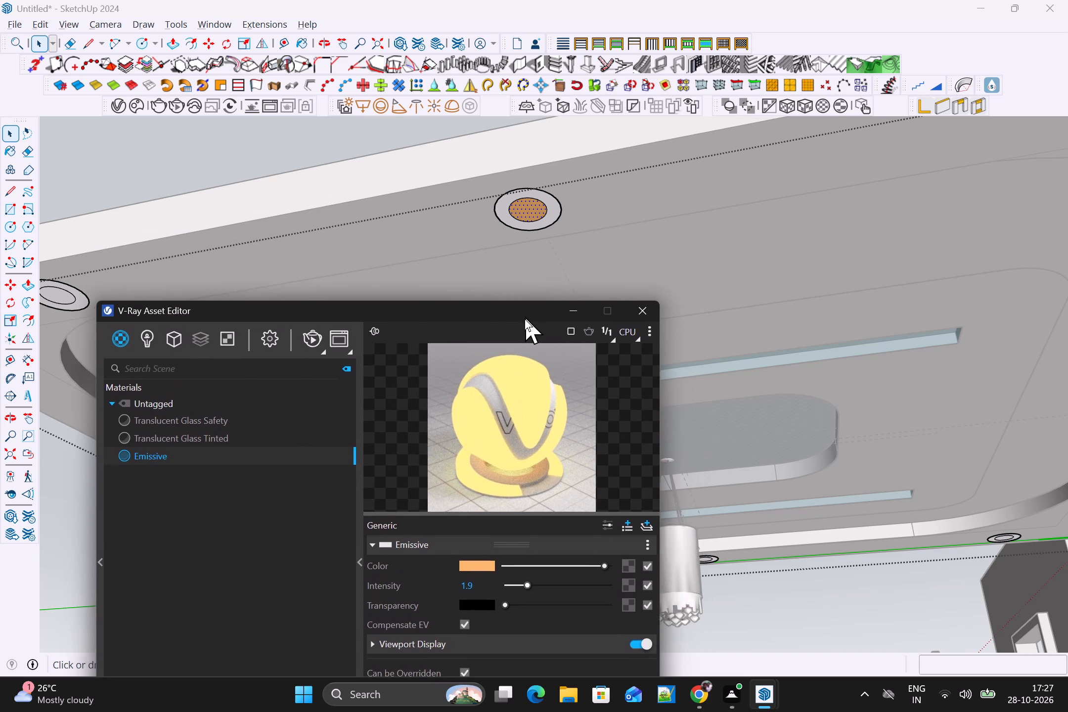
{"action": "left_click_drag", "start_coordinate": [525, 318], "coordinate": [523, 320], "text": "alt"}
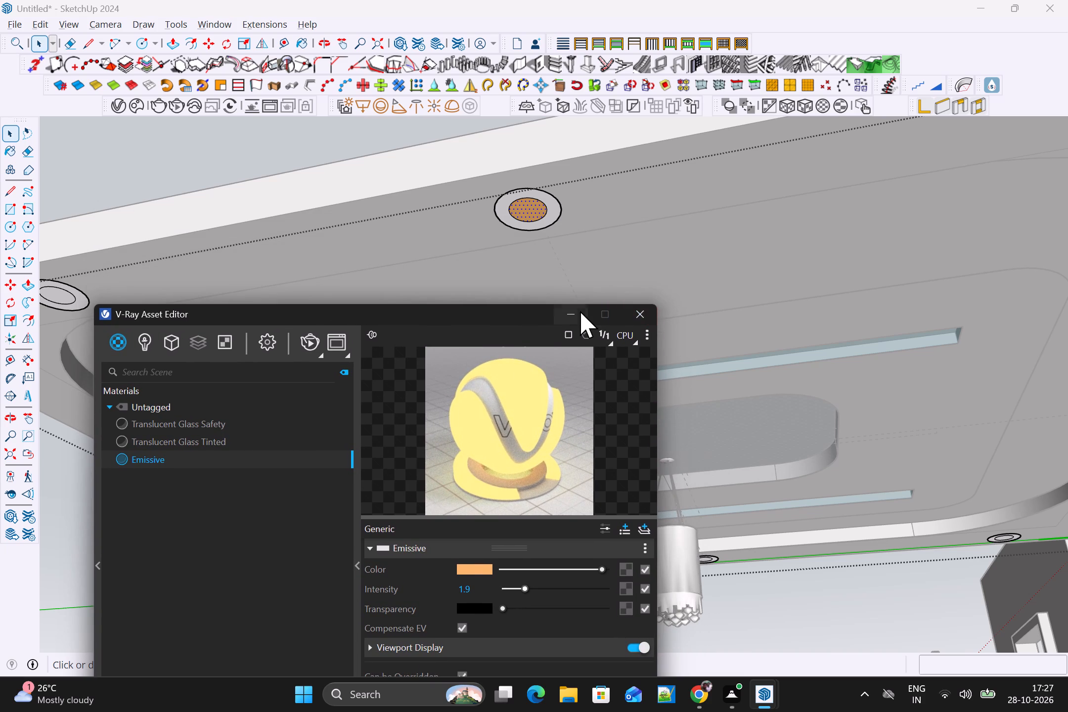
{"action": "left_click", "coordinate": [578, 311], "text": "alt"}
Push the orange inner circle midway along the border strip 1 3/4" up into the ceiling and leave the component.
{"action": "key", "text": "p"}
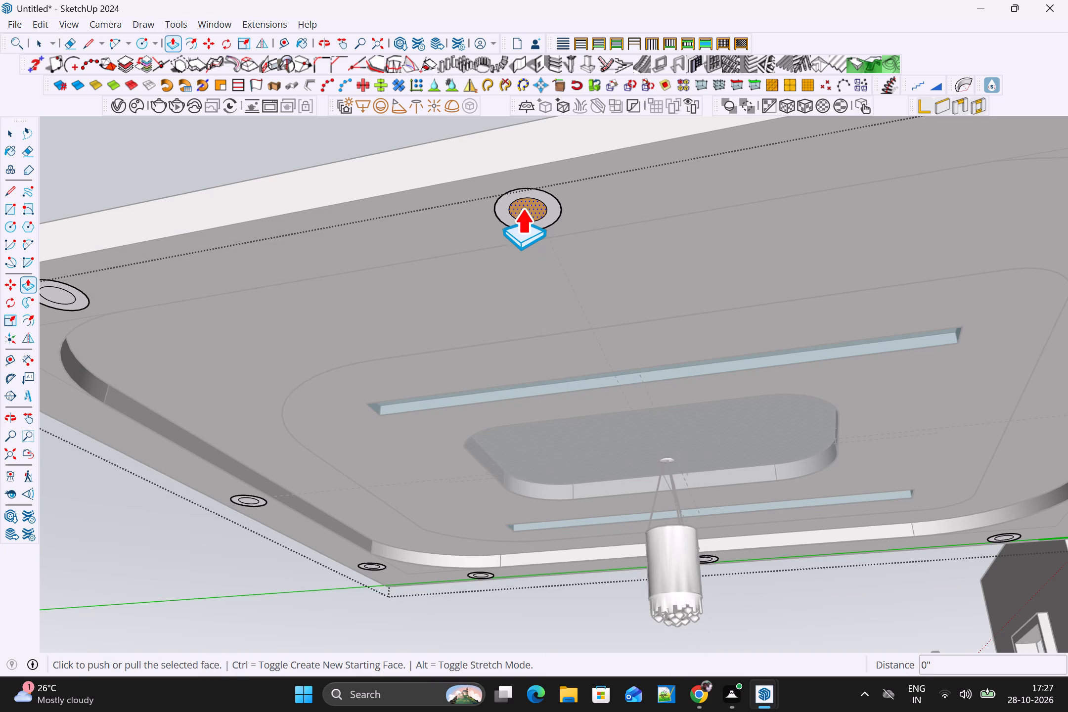
{"action": "scroll", "coordinate": [529, 207], "scroll_direction": "up", "scroll_amount": 2, "text": "alt"}
{"action": "left_click", "coordinate": [523, 203], "text": "alt"}
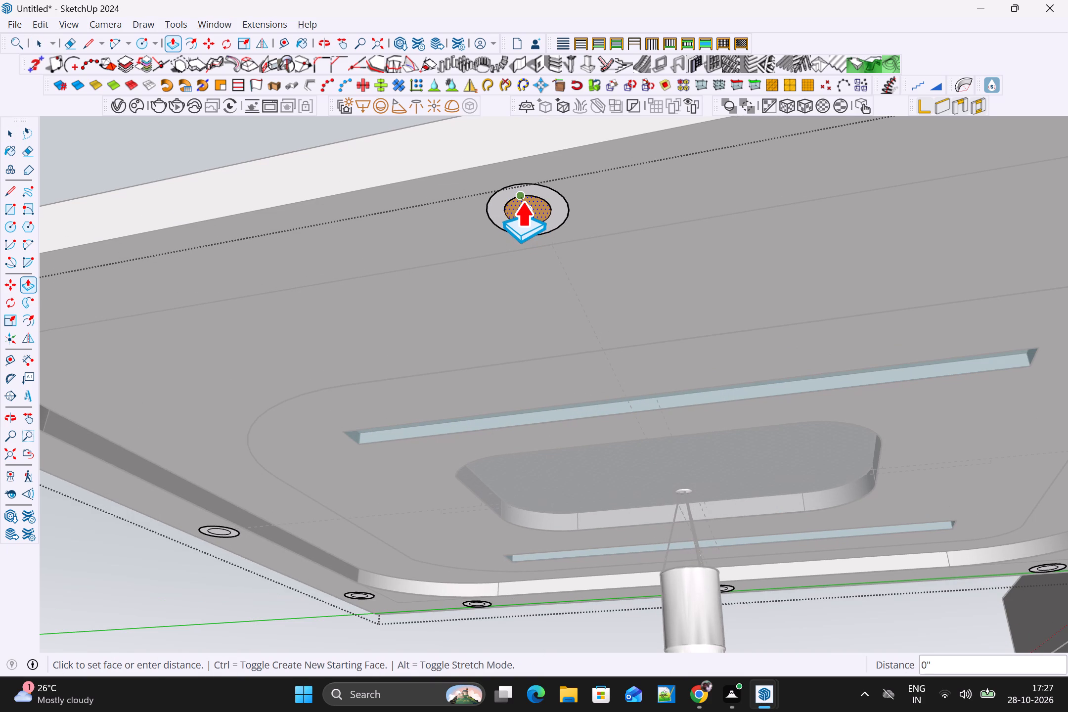
{"action": "middle_click_drag", "start_coordinate": [525, 199], "coordinate": [525, 151], "text": "alt"}
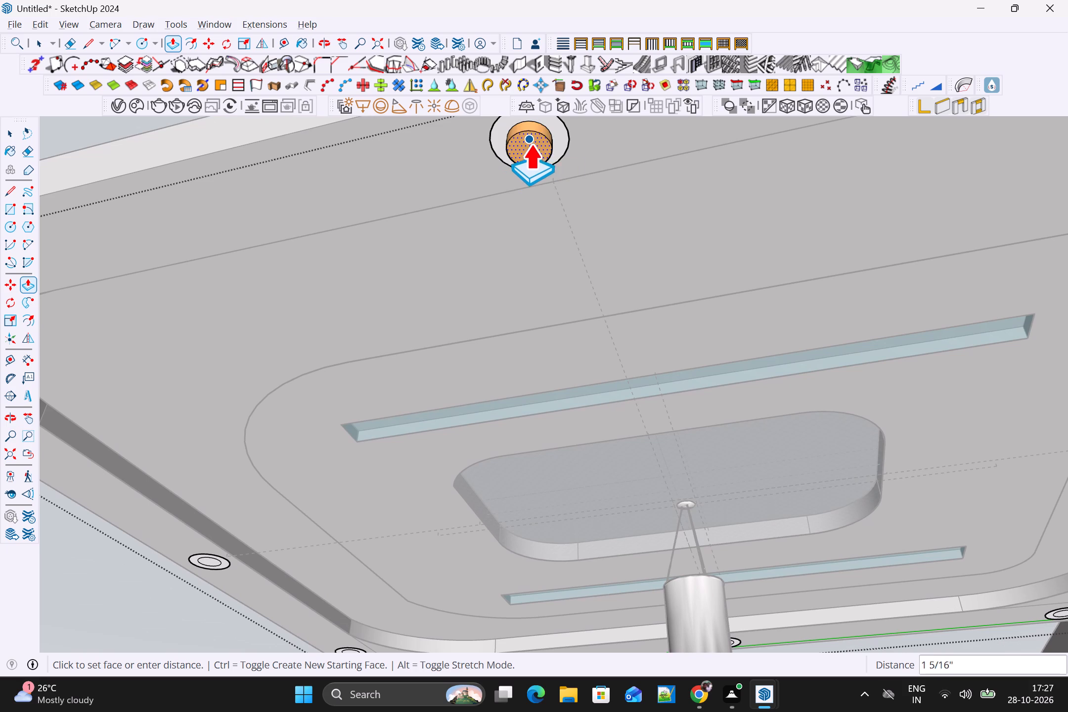
{"action": "left_click", "coordinate": [532, 127], "text": "alt"}
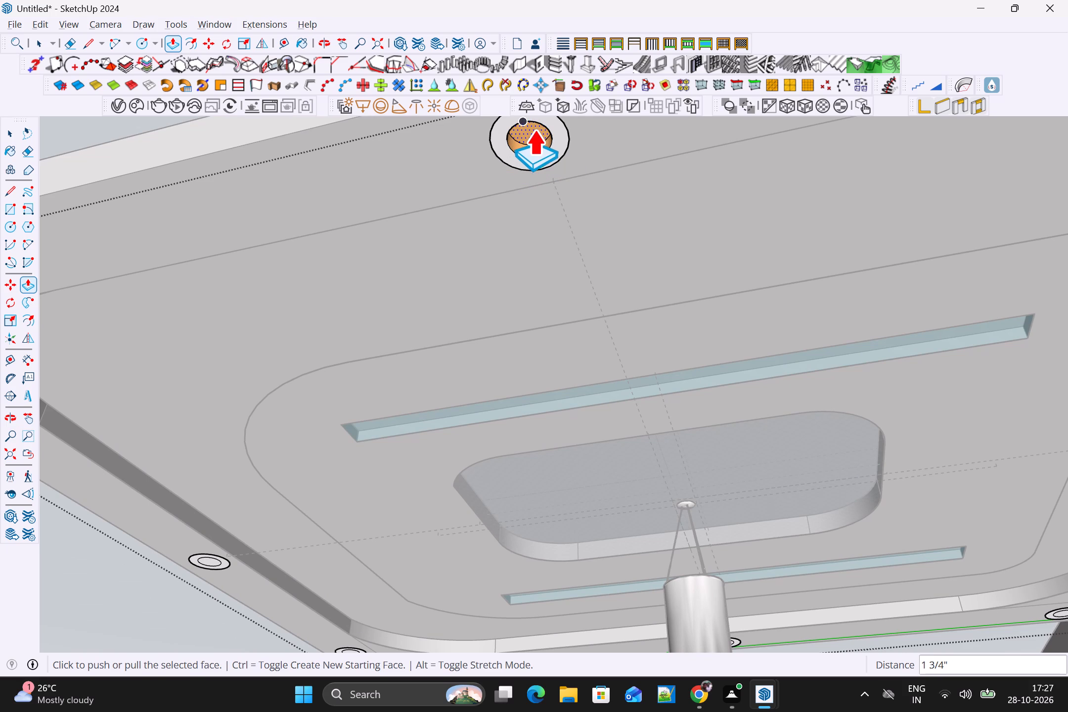
{"action": "scroll", "coordinate": [555, 189], "scroll_direction": "down", "scroll_amount": 5, "text": "alt"}
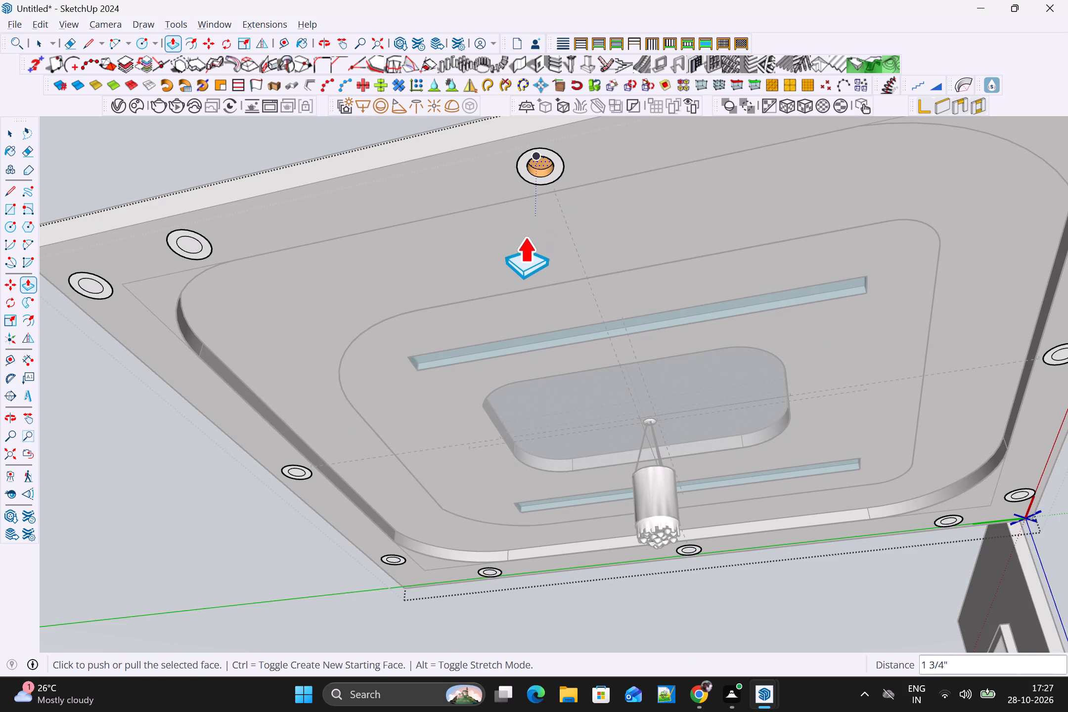
{"action": "middle_click_drag", "start_coordinate": [432, 252], "coordinate": [432, 336], "text": "alt"}
{"action": "key", "text": "space"}
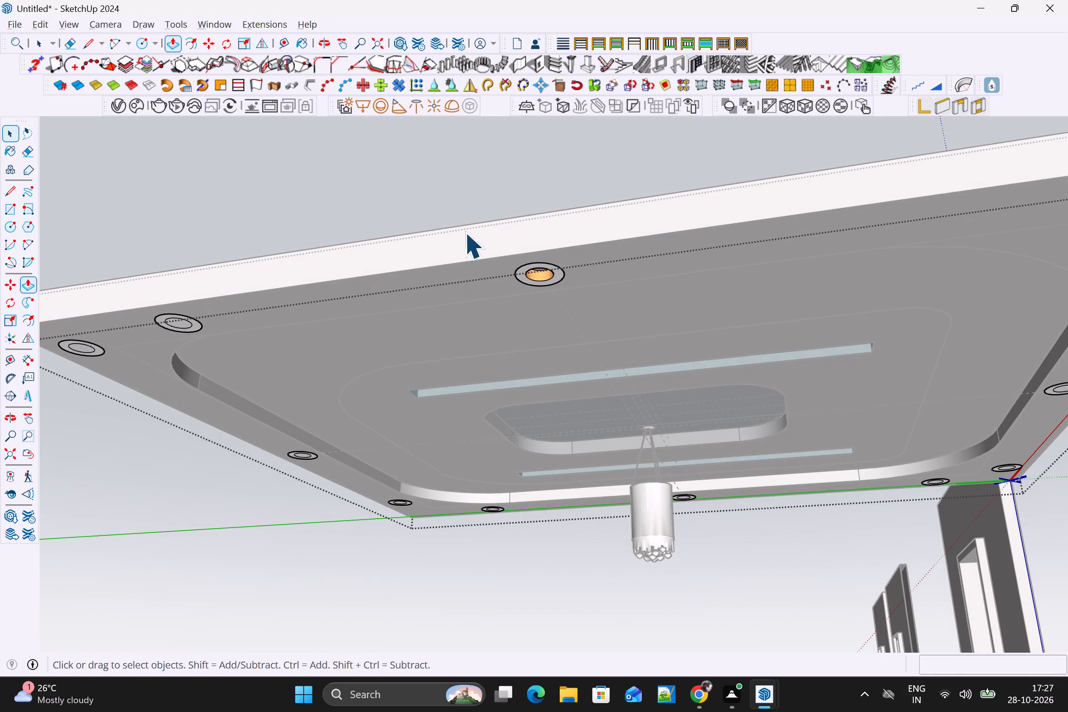
{"action": "left_click", "coordinate": [468, 189], "text": "alt"}
Reopen the border circles component for editing and select the concentric circles beside the ceiling corner.
{"action": "middle_click_drag", "start_coordinate": [495, 183], "coordinate": [763, 164], "text": "alt"}
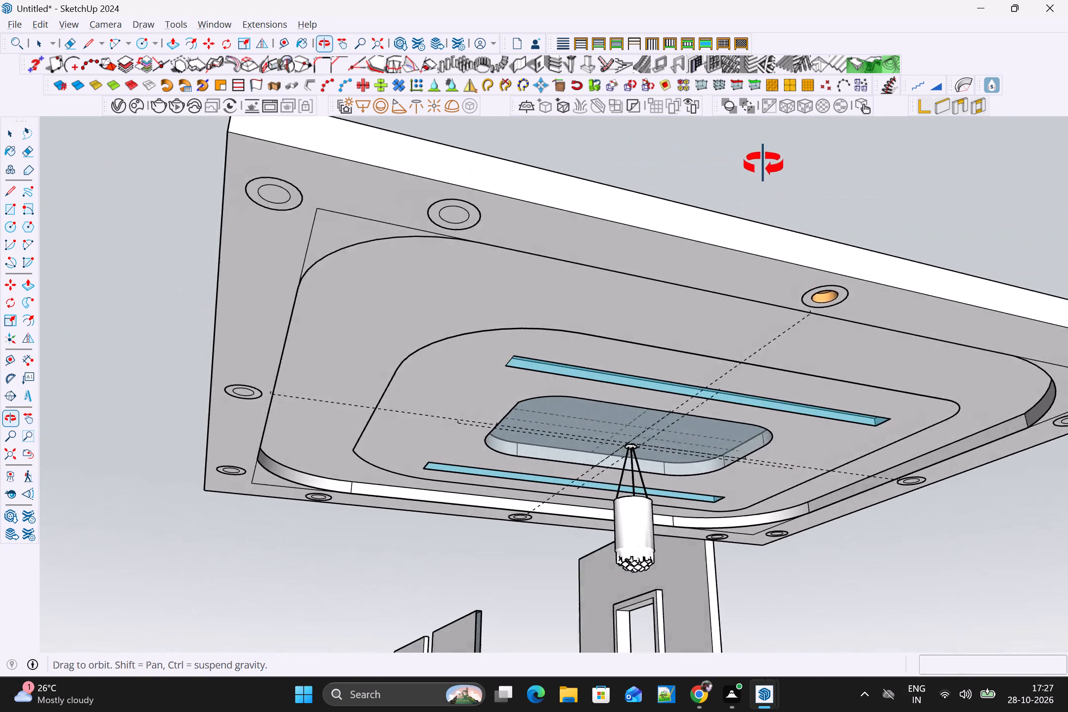
{"action": "middle_click_drag", "start_coordinate": [763, 164], "coordinate": [164, 102], "text": "alt"}
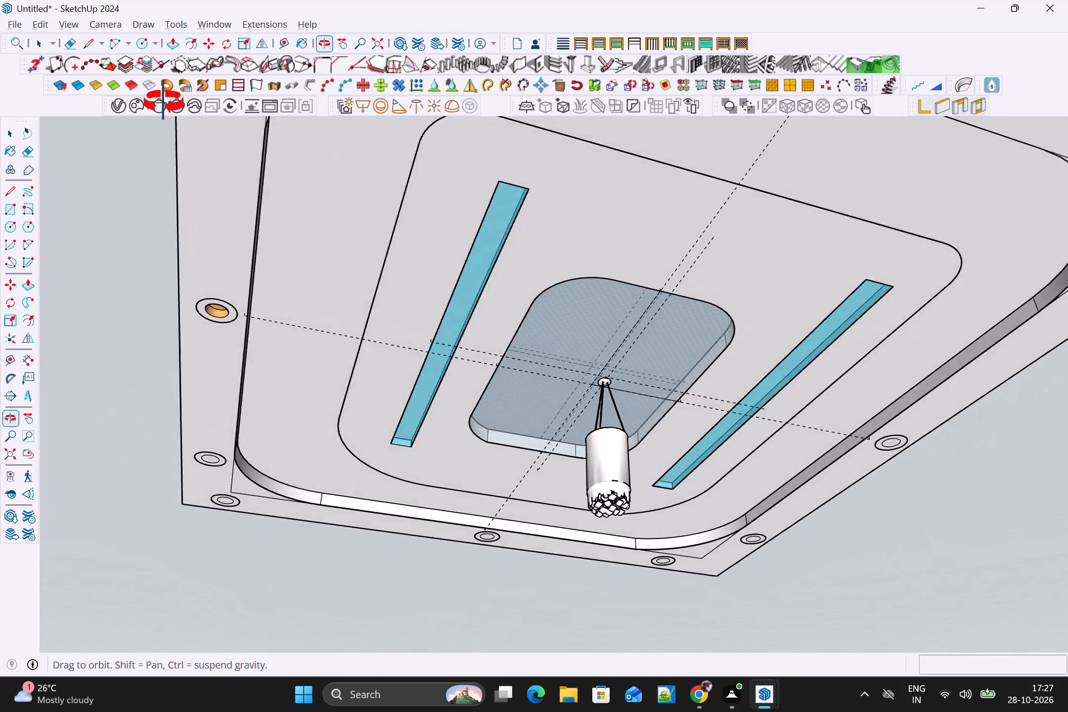
{"action": "middle_click_drag", "start_coordinate": [164, 102], "coordinate": [208, 121], "text": "alt"}
{"action": "middle_click_drag", "start_coordinate": [222, 319], "coordinate": [430, 273], "text": "alt"}
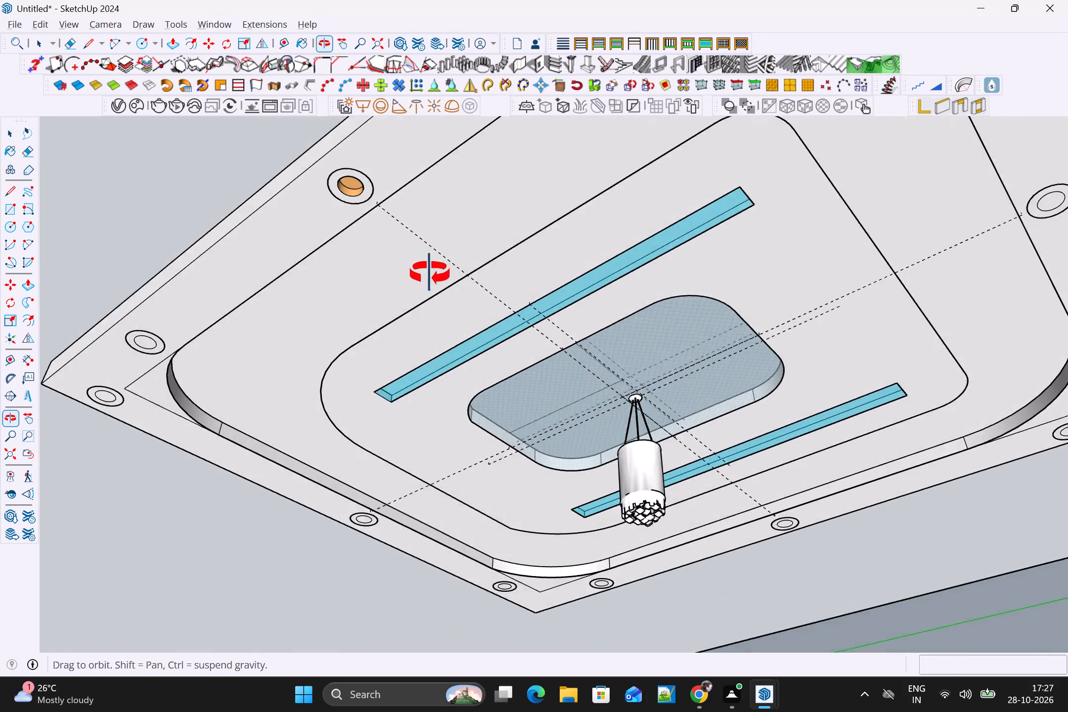
{"action": "middle_click_drag", "start_coordinate": [430, 273], "coordinate": [451, 272], "text": "alt"}
{"action": "left_click", "coordinate": [141, 273], "text": "alt"}
{"action": "scroll", "coordinate": [146, 274], "scroll_direction": "up", "scroll_amount": 3, "text": "alt"}
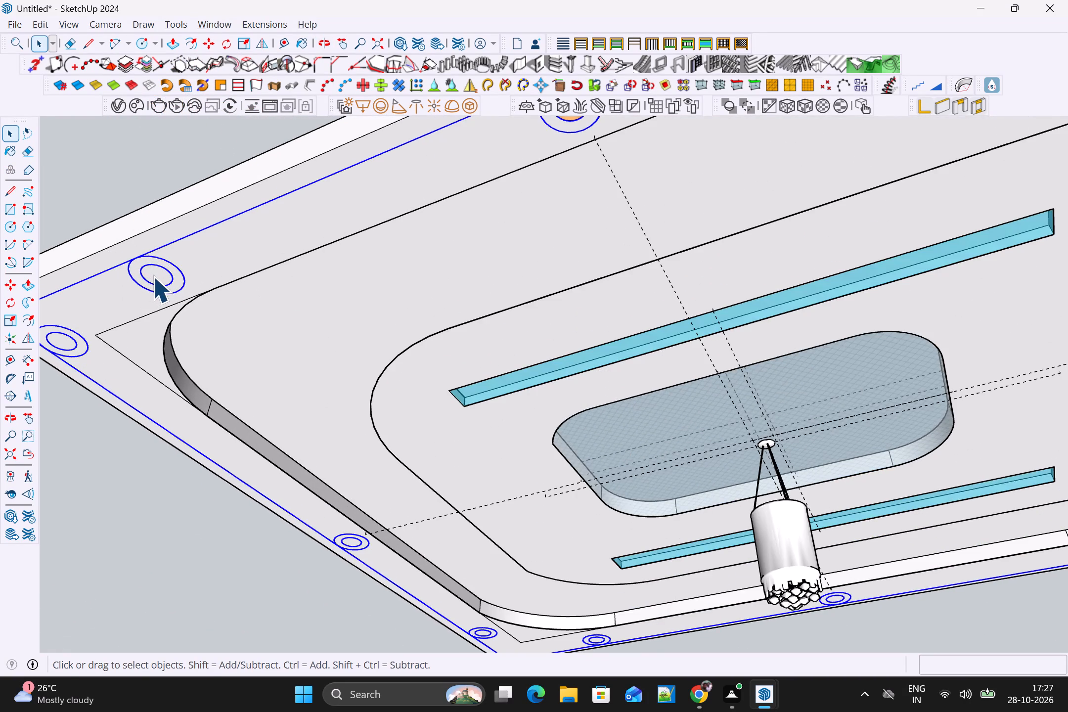
{"action": "double_click", "coordinate": [152, 276], "text": "alt"}
{"action": "left_click", "coordinate": [152, 276], "text": "alt"}
{"action": "triple_click", "coordinate": [152, 276], "text": "alt"}
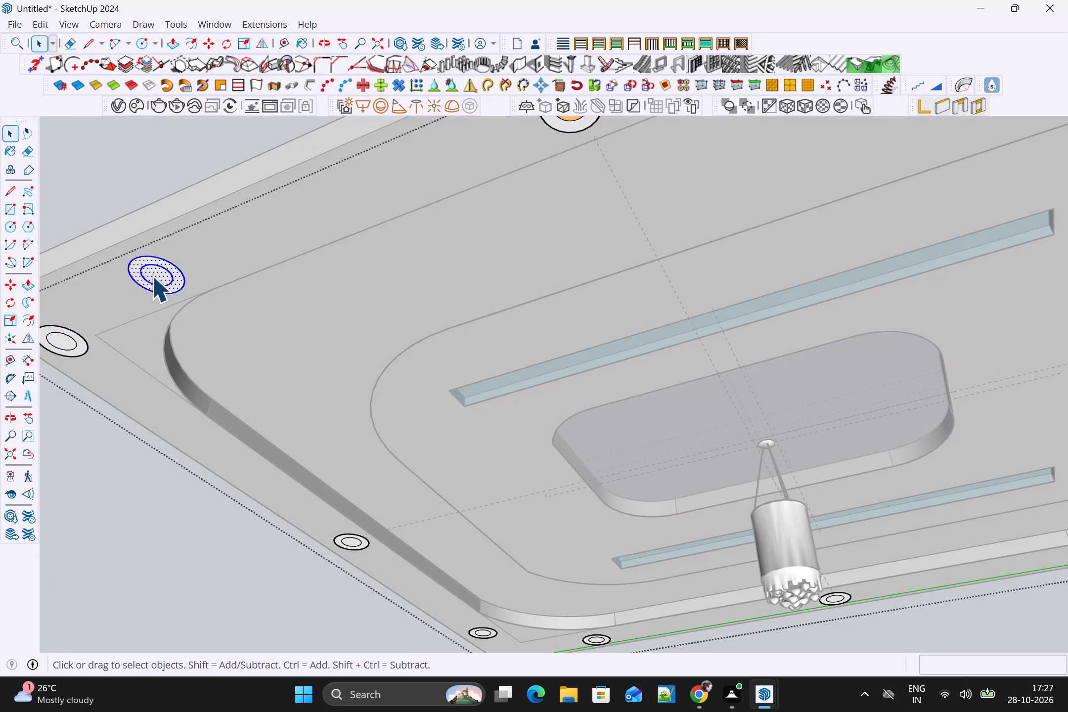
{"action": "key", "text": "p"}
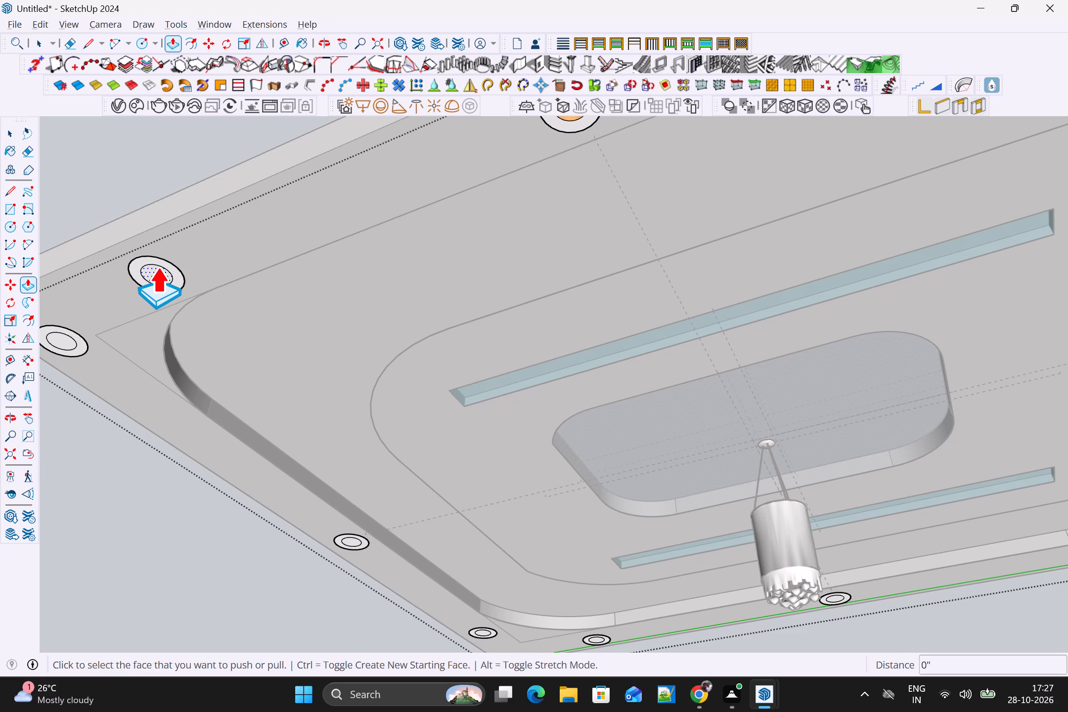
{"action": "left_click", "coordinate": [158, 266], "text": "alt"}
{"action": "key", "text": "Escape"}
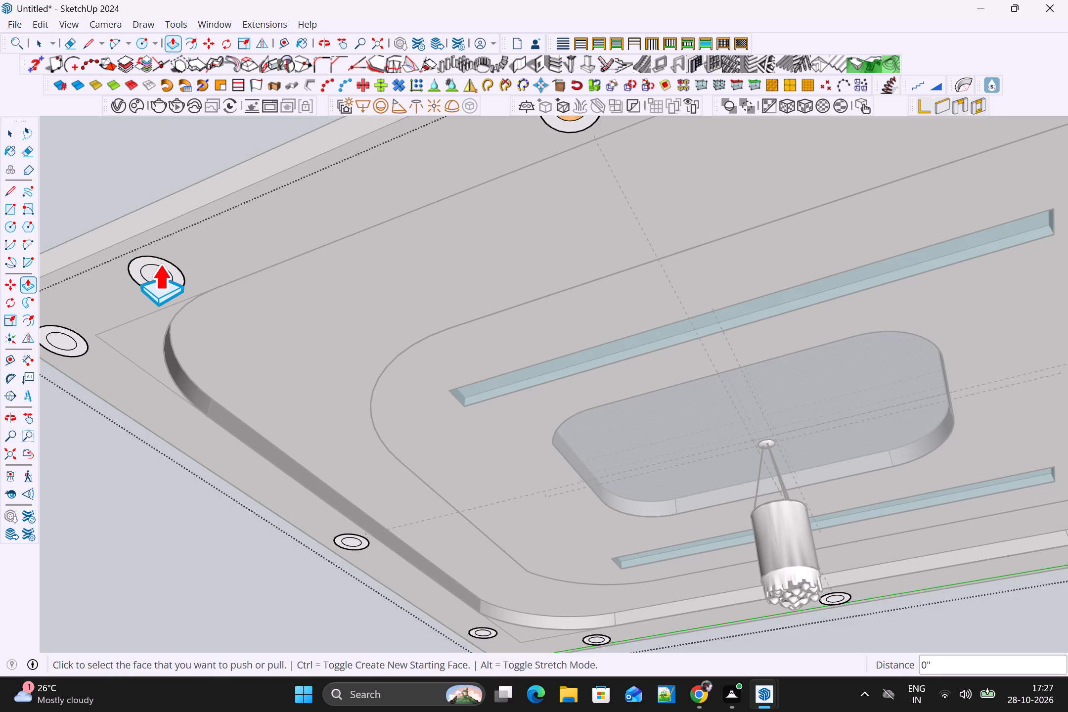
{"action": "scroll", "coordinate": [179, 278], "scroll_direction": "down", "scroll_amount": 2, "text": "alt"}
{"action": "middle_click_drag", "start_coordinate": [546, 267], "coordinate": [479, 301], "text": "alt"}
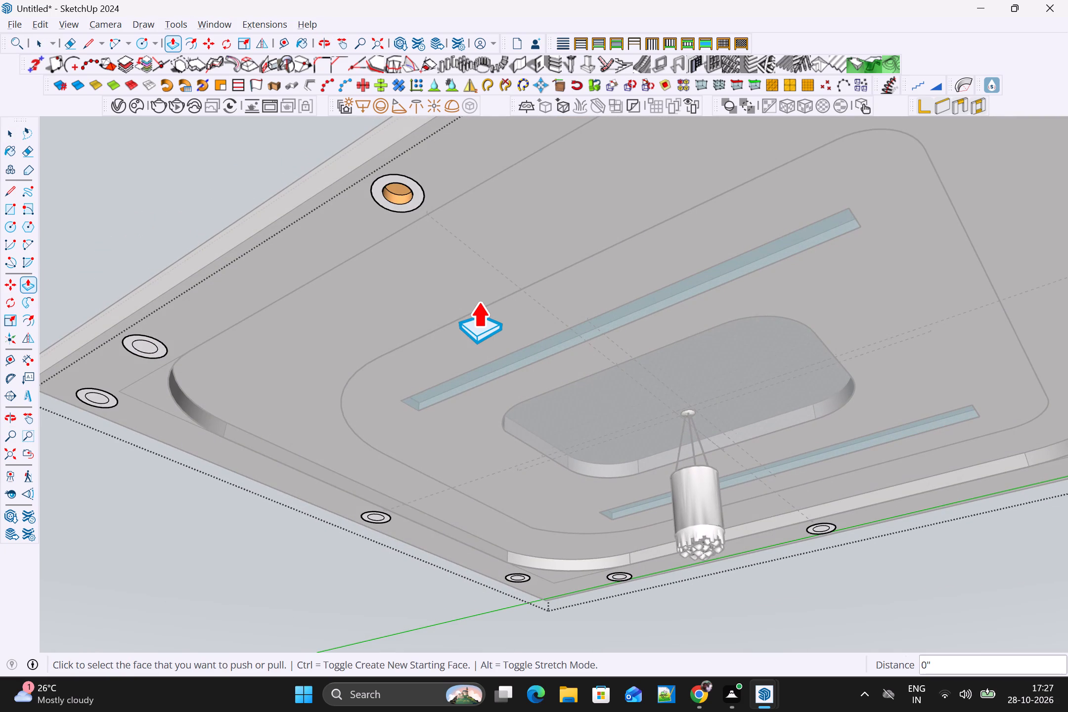
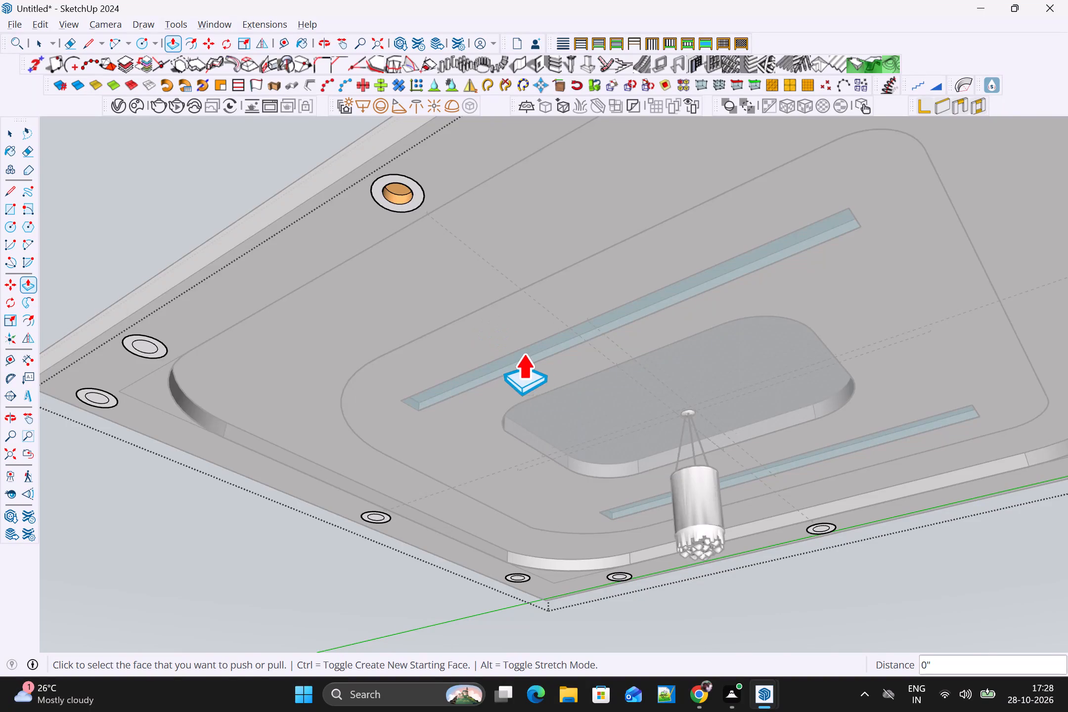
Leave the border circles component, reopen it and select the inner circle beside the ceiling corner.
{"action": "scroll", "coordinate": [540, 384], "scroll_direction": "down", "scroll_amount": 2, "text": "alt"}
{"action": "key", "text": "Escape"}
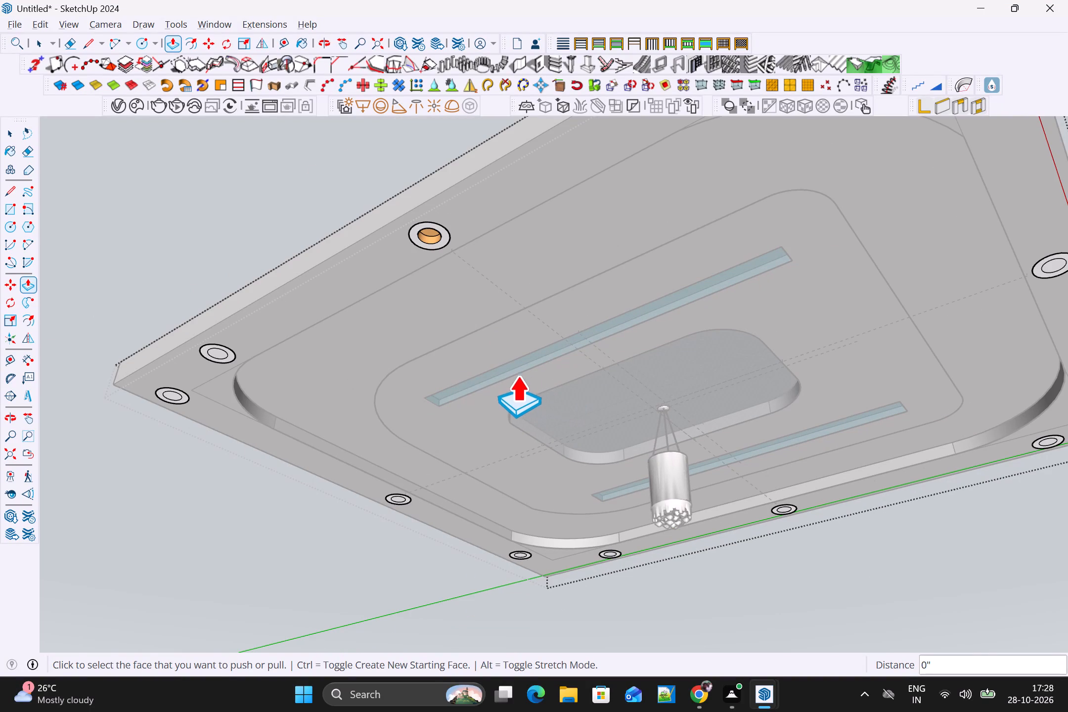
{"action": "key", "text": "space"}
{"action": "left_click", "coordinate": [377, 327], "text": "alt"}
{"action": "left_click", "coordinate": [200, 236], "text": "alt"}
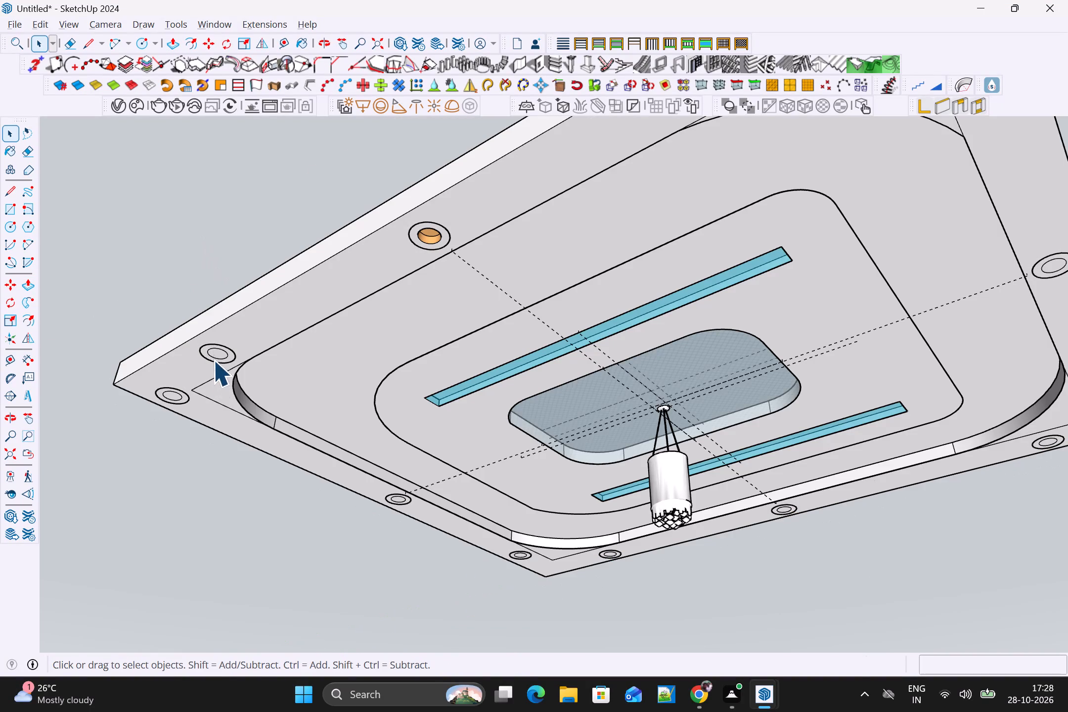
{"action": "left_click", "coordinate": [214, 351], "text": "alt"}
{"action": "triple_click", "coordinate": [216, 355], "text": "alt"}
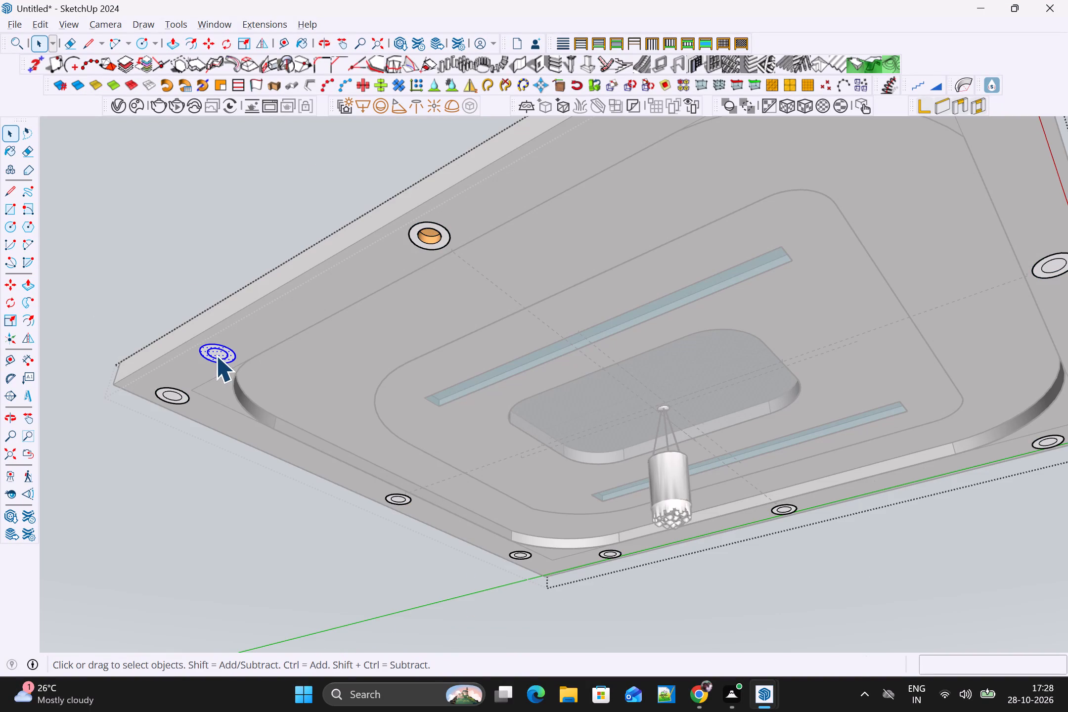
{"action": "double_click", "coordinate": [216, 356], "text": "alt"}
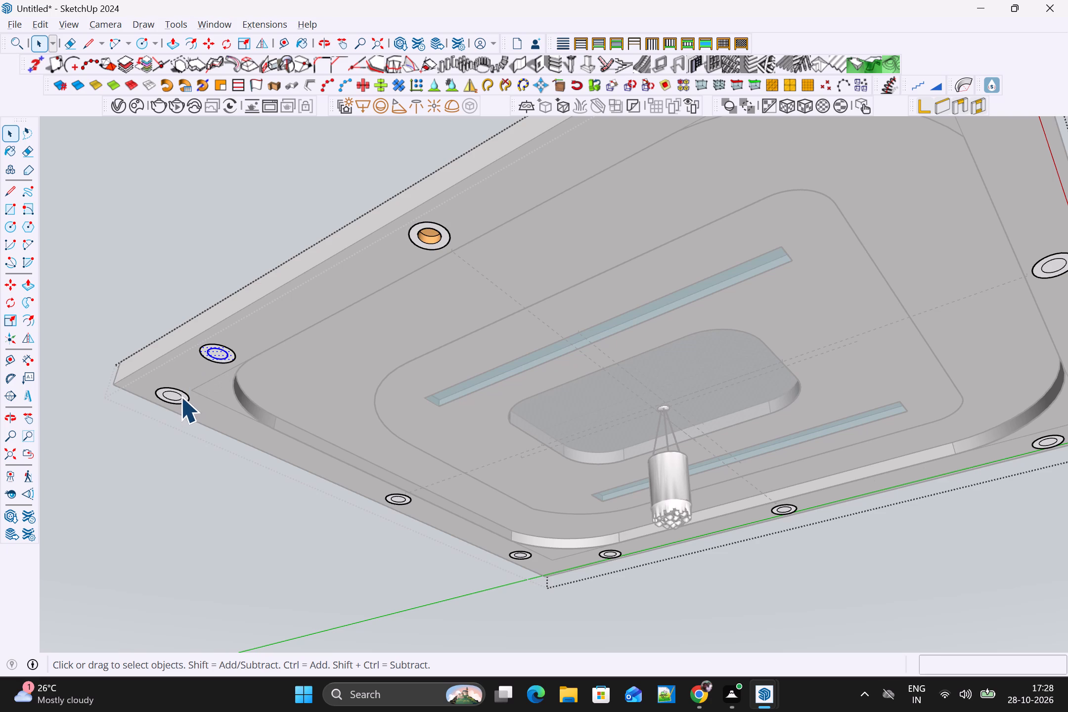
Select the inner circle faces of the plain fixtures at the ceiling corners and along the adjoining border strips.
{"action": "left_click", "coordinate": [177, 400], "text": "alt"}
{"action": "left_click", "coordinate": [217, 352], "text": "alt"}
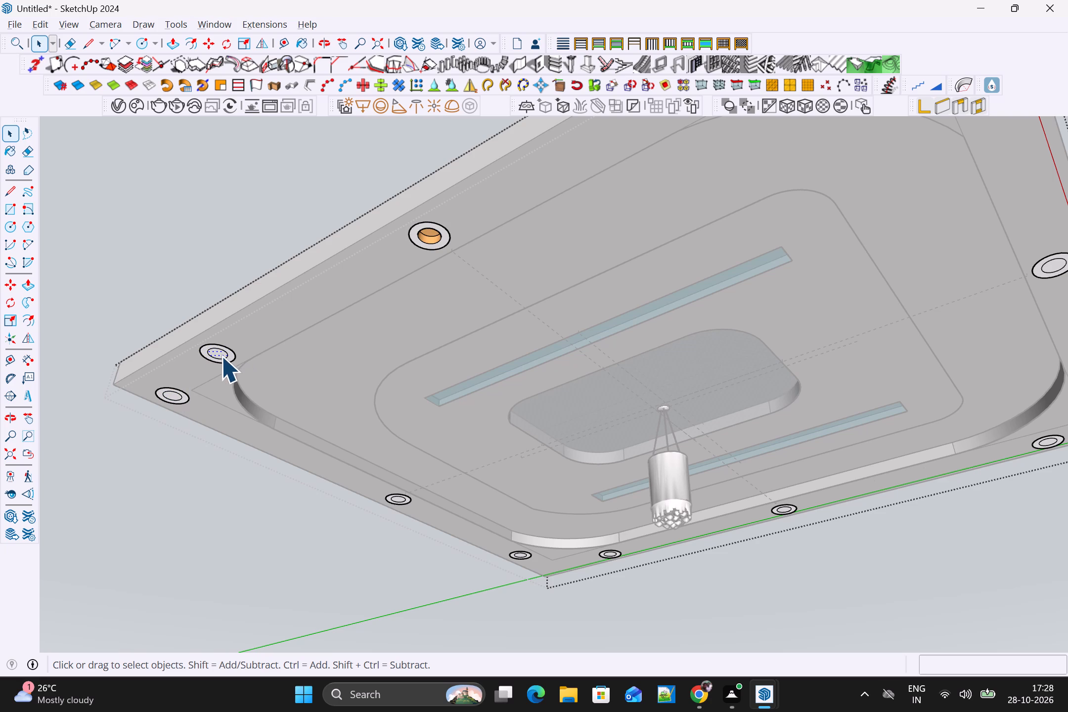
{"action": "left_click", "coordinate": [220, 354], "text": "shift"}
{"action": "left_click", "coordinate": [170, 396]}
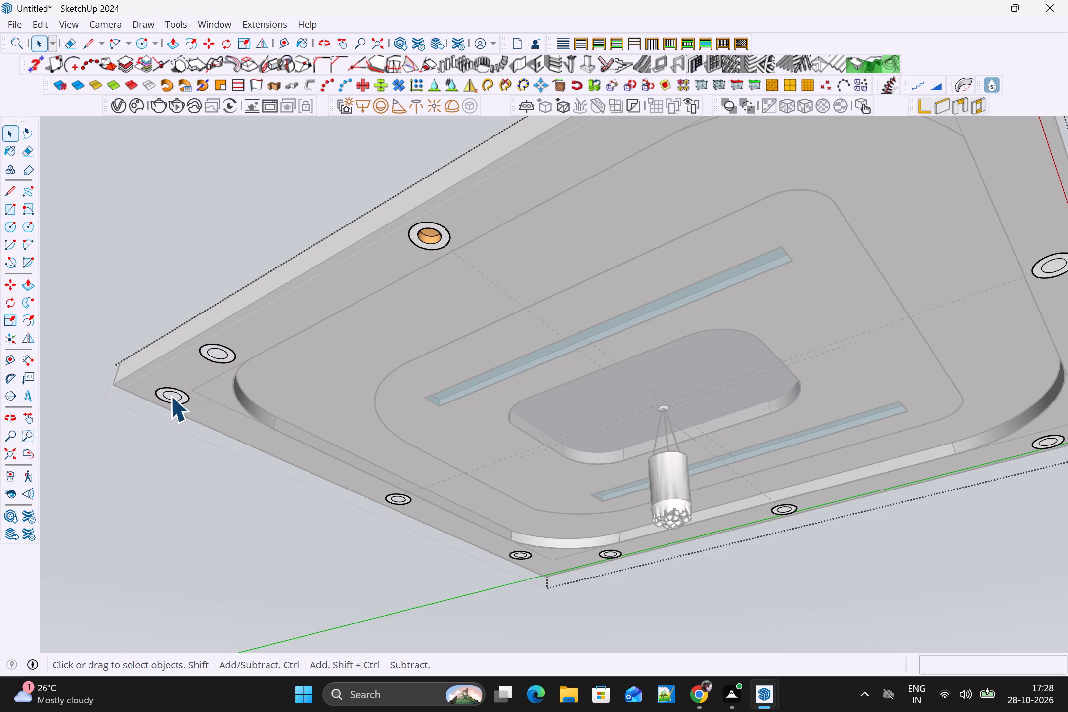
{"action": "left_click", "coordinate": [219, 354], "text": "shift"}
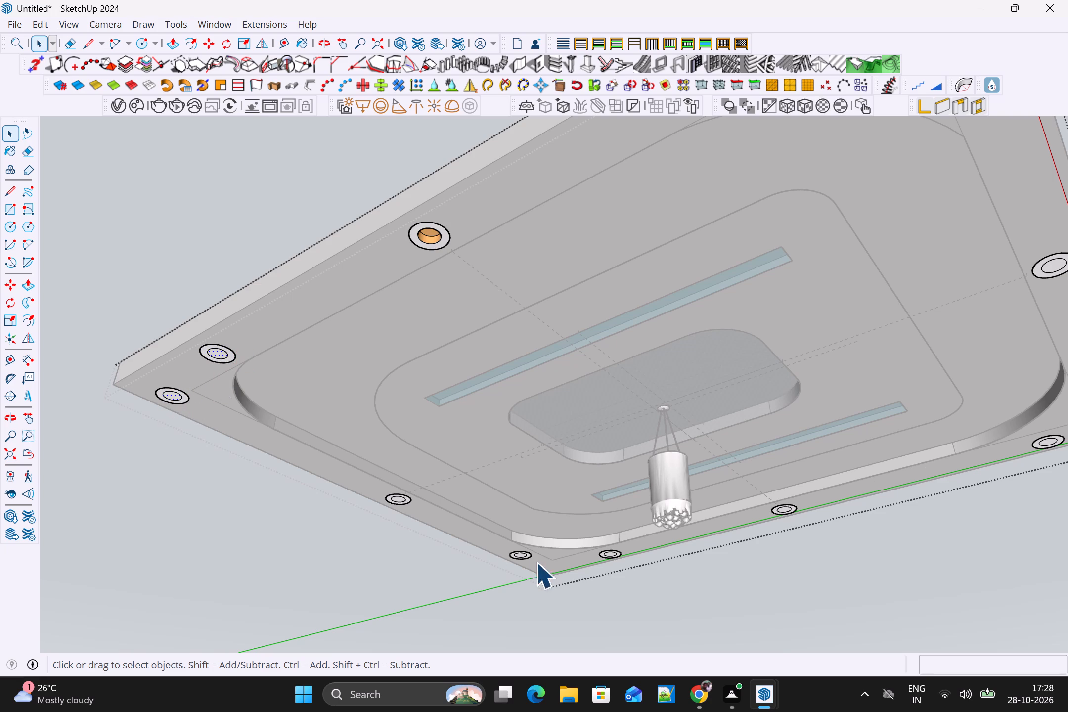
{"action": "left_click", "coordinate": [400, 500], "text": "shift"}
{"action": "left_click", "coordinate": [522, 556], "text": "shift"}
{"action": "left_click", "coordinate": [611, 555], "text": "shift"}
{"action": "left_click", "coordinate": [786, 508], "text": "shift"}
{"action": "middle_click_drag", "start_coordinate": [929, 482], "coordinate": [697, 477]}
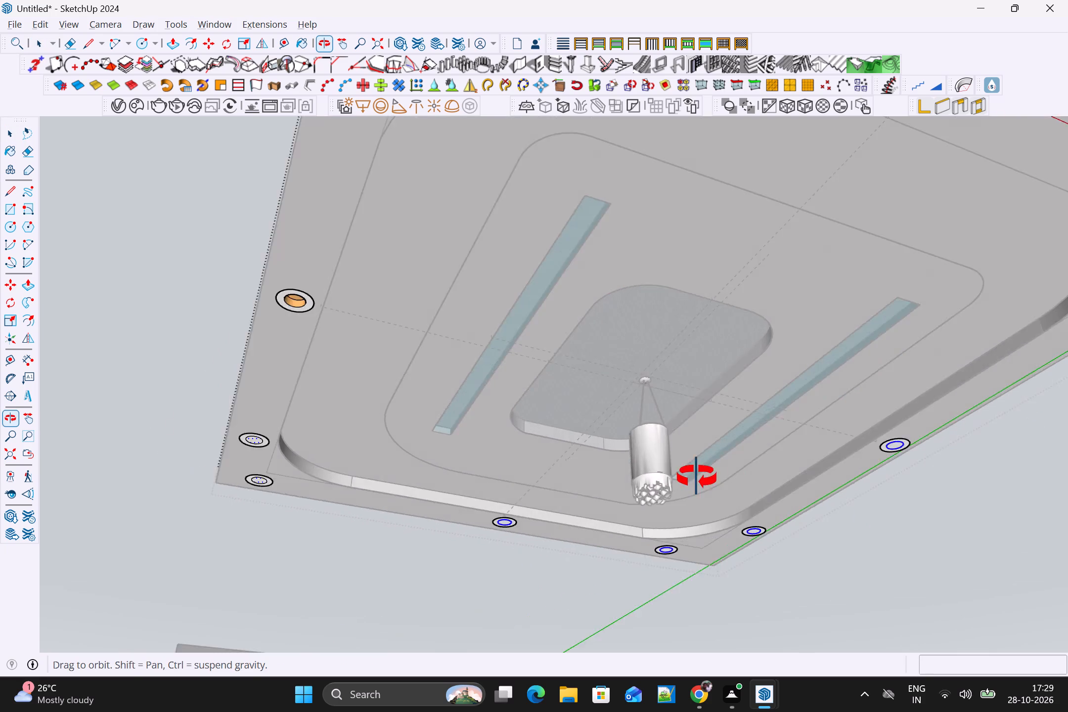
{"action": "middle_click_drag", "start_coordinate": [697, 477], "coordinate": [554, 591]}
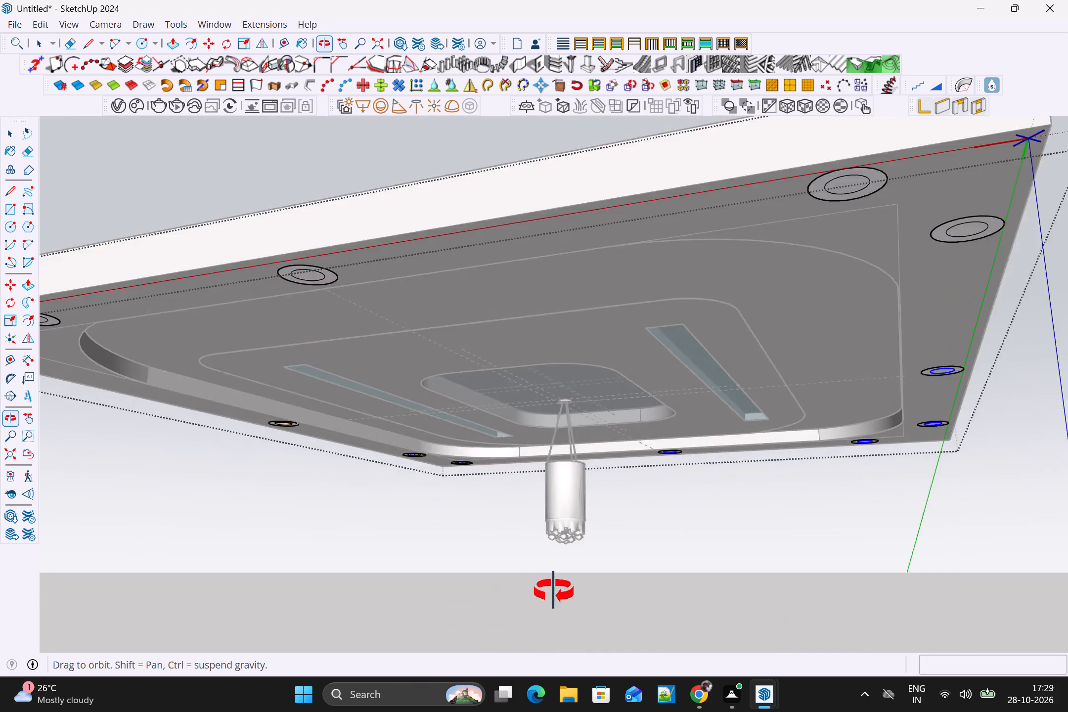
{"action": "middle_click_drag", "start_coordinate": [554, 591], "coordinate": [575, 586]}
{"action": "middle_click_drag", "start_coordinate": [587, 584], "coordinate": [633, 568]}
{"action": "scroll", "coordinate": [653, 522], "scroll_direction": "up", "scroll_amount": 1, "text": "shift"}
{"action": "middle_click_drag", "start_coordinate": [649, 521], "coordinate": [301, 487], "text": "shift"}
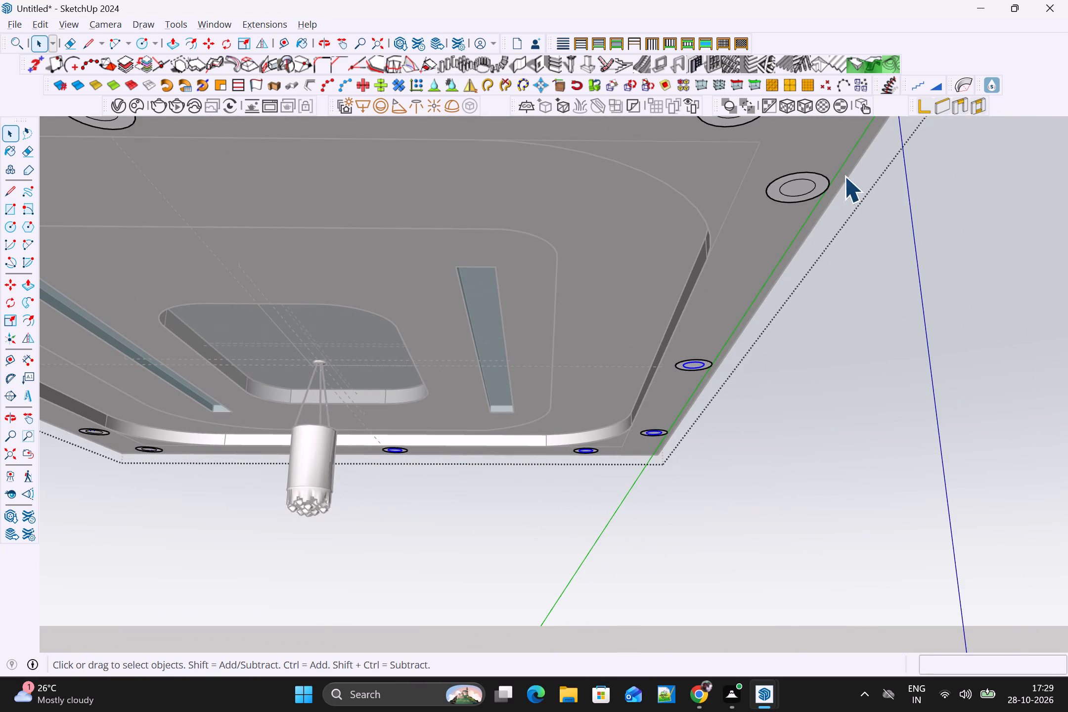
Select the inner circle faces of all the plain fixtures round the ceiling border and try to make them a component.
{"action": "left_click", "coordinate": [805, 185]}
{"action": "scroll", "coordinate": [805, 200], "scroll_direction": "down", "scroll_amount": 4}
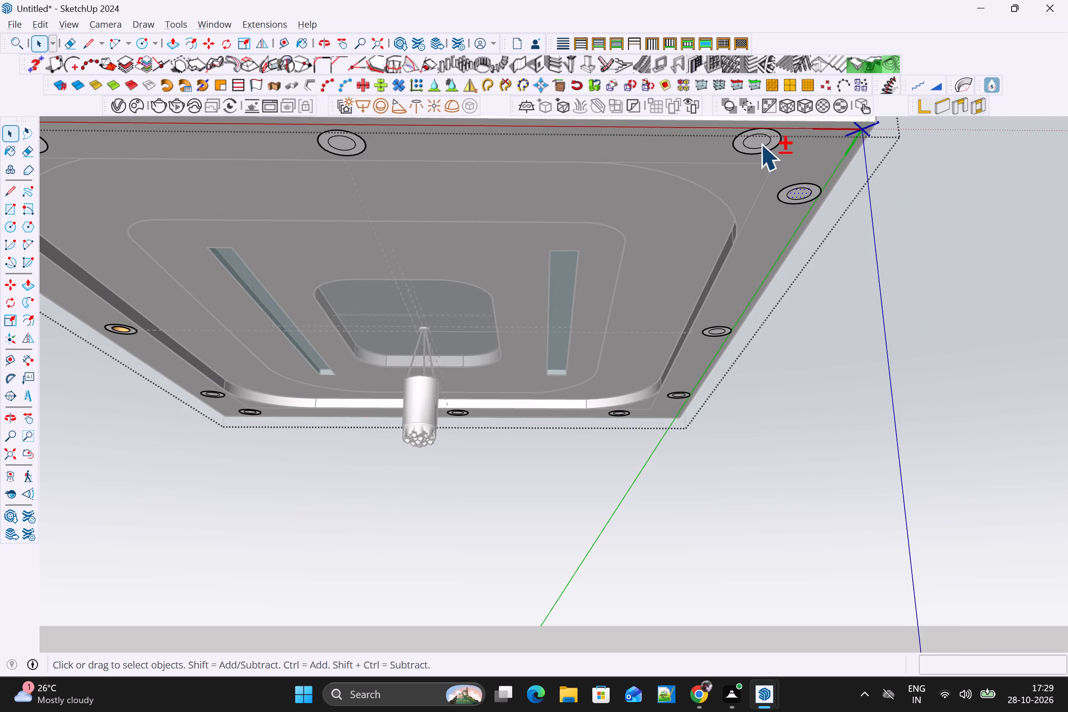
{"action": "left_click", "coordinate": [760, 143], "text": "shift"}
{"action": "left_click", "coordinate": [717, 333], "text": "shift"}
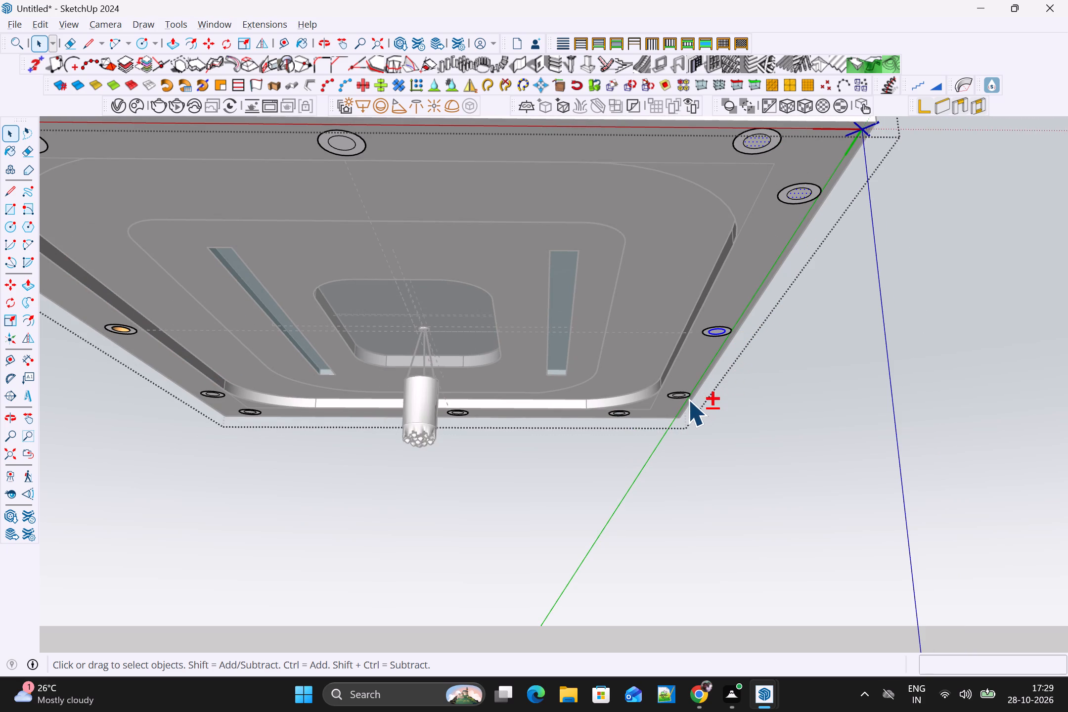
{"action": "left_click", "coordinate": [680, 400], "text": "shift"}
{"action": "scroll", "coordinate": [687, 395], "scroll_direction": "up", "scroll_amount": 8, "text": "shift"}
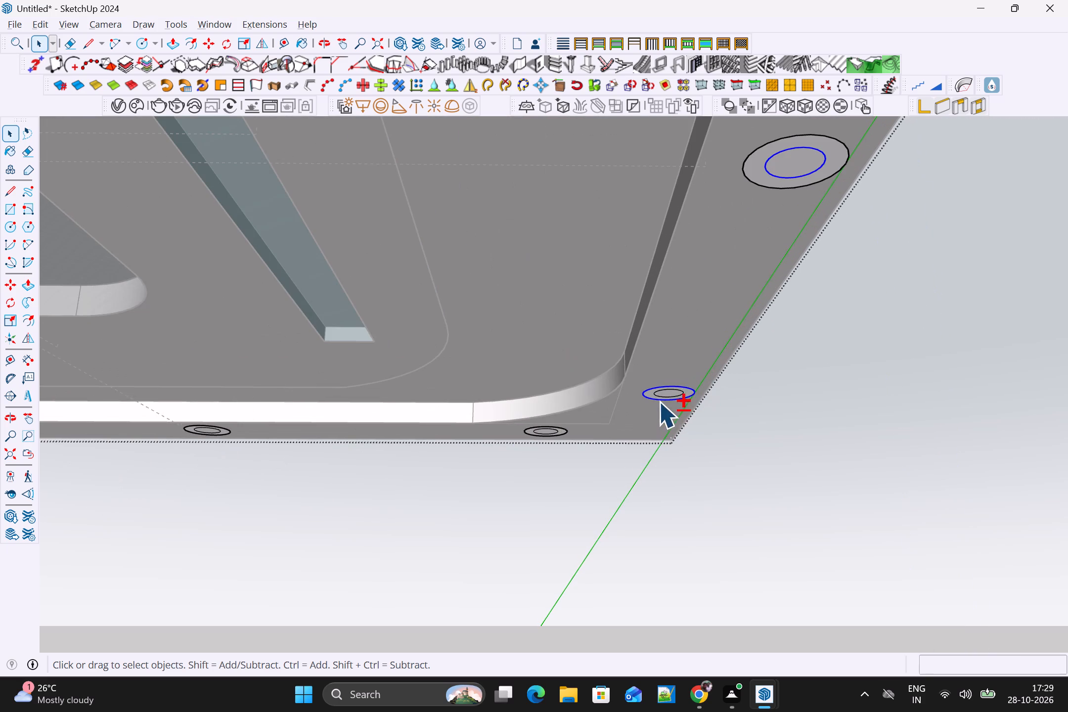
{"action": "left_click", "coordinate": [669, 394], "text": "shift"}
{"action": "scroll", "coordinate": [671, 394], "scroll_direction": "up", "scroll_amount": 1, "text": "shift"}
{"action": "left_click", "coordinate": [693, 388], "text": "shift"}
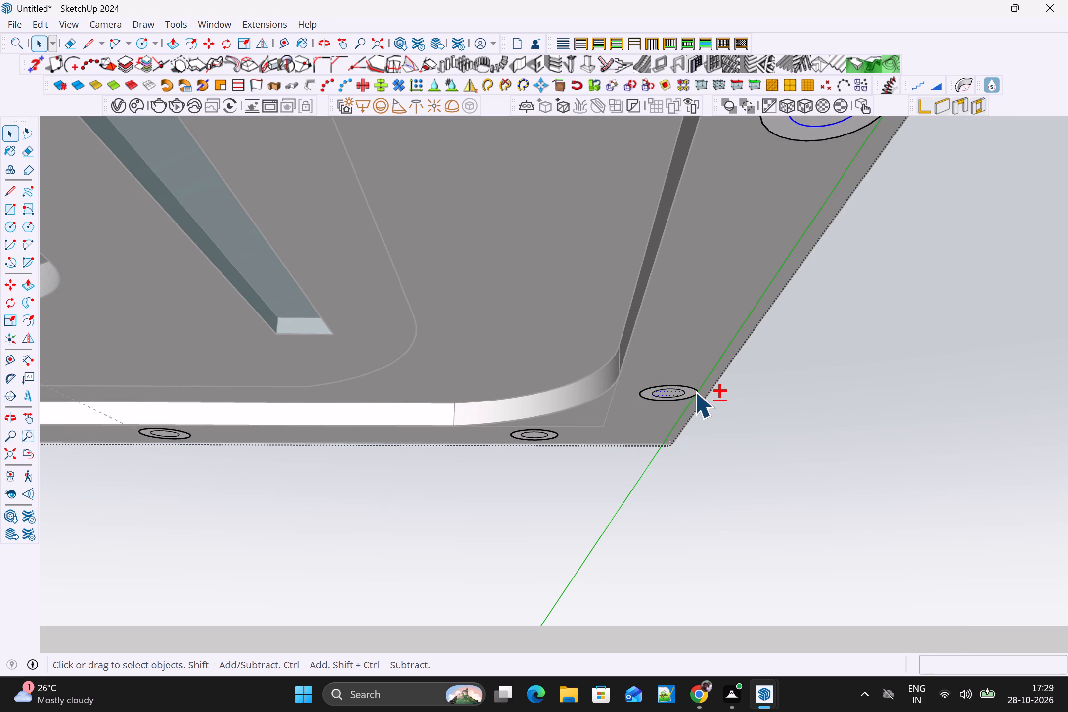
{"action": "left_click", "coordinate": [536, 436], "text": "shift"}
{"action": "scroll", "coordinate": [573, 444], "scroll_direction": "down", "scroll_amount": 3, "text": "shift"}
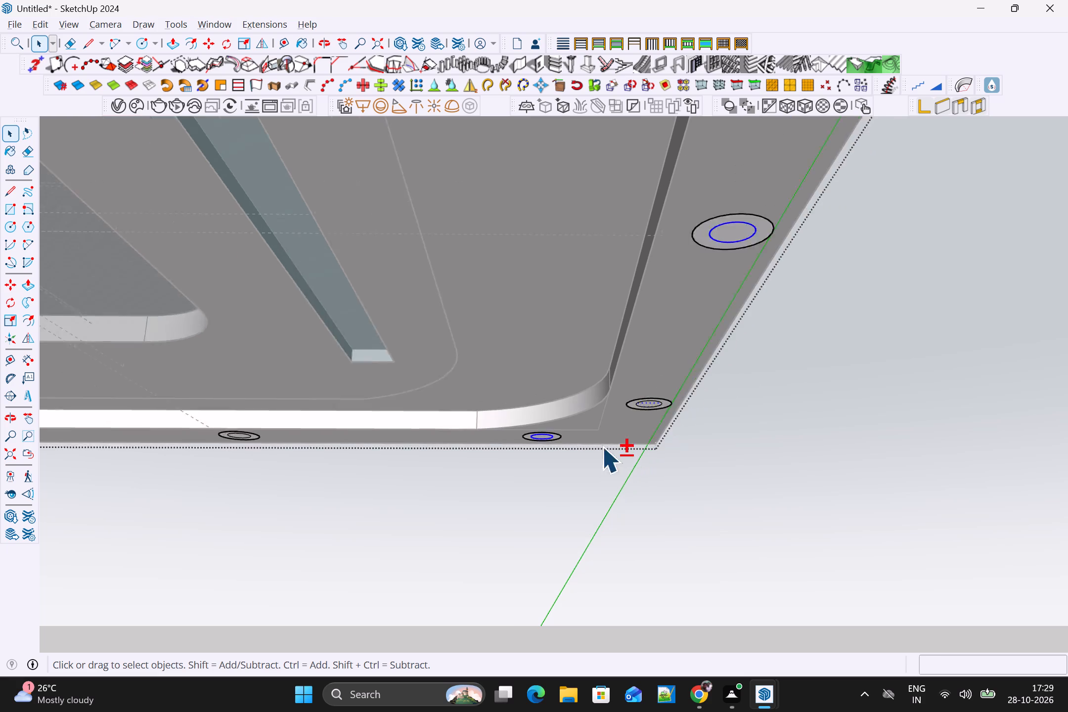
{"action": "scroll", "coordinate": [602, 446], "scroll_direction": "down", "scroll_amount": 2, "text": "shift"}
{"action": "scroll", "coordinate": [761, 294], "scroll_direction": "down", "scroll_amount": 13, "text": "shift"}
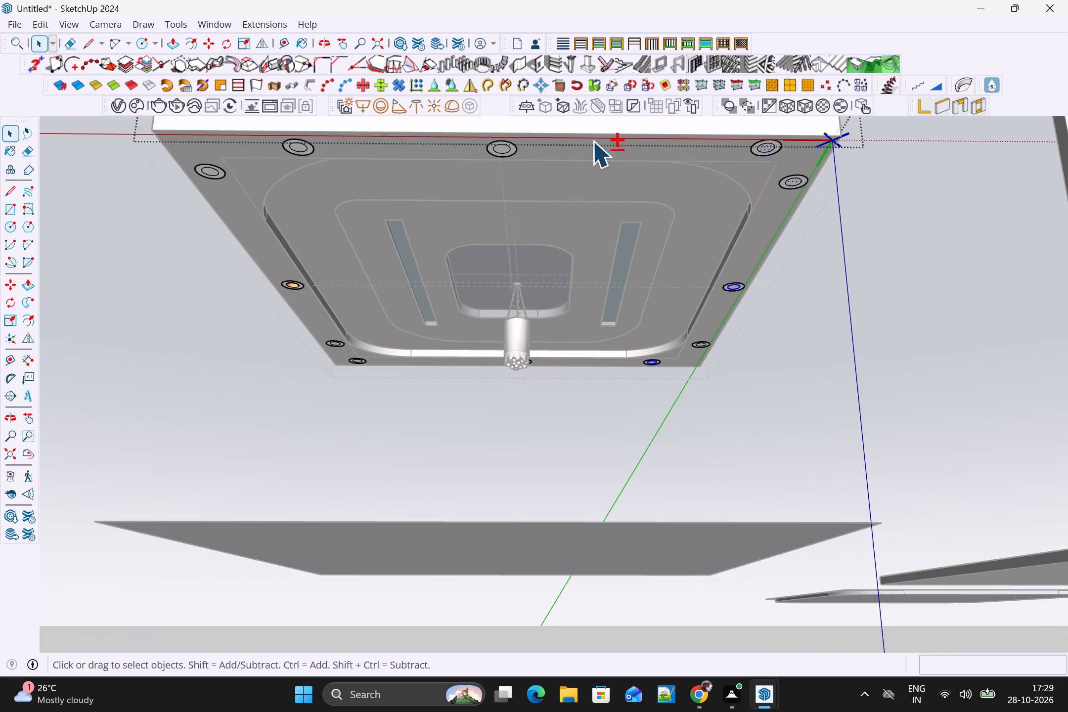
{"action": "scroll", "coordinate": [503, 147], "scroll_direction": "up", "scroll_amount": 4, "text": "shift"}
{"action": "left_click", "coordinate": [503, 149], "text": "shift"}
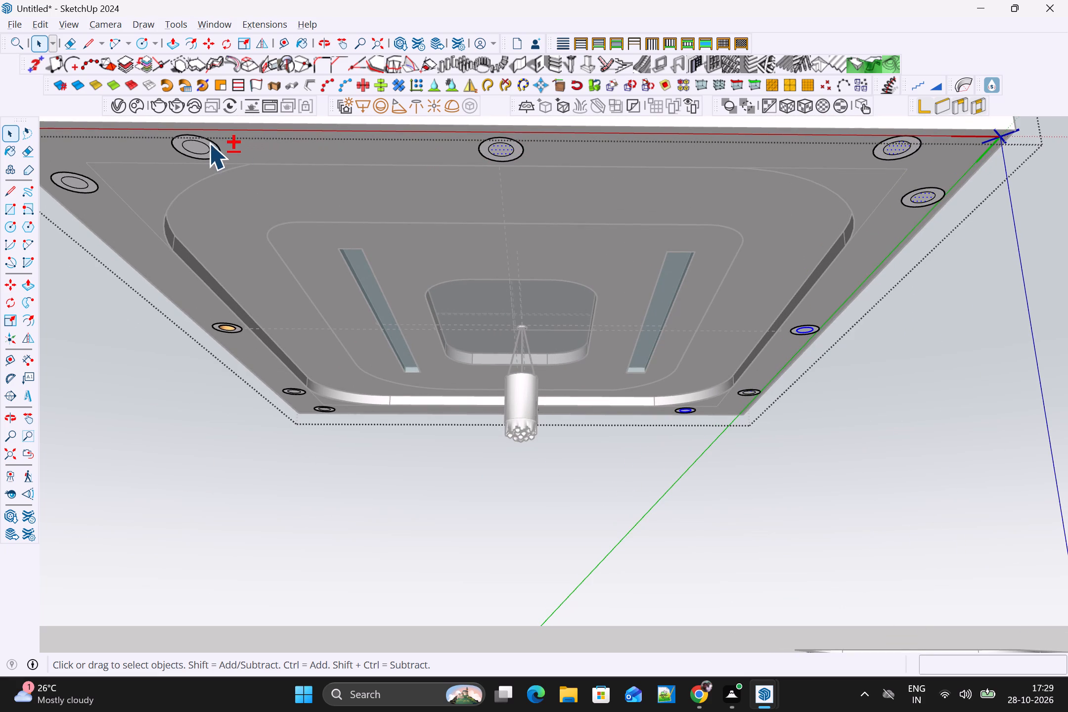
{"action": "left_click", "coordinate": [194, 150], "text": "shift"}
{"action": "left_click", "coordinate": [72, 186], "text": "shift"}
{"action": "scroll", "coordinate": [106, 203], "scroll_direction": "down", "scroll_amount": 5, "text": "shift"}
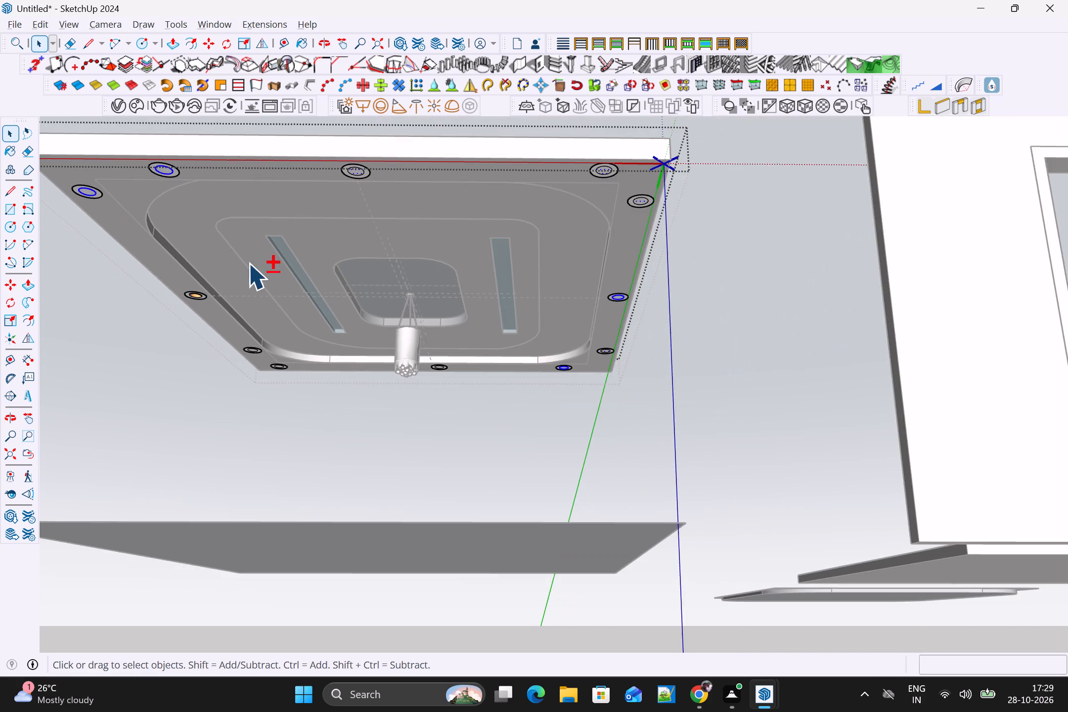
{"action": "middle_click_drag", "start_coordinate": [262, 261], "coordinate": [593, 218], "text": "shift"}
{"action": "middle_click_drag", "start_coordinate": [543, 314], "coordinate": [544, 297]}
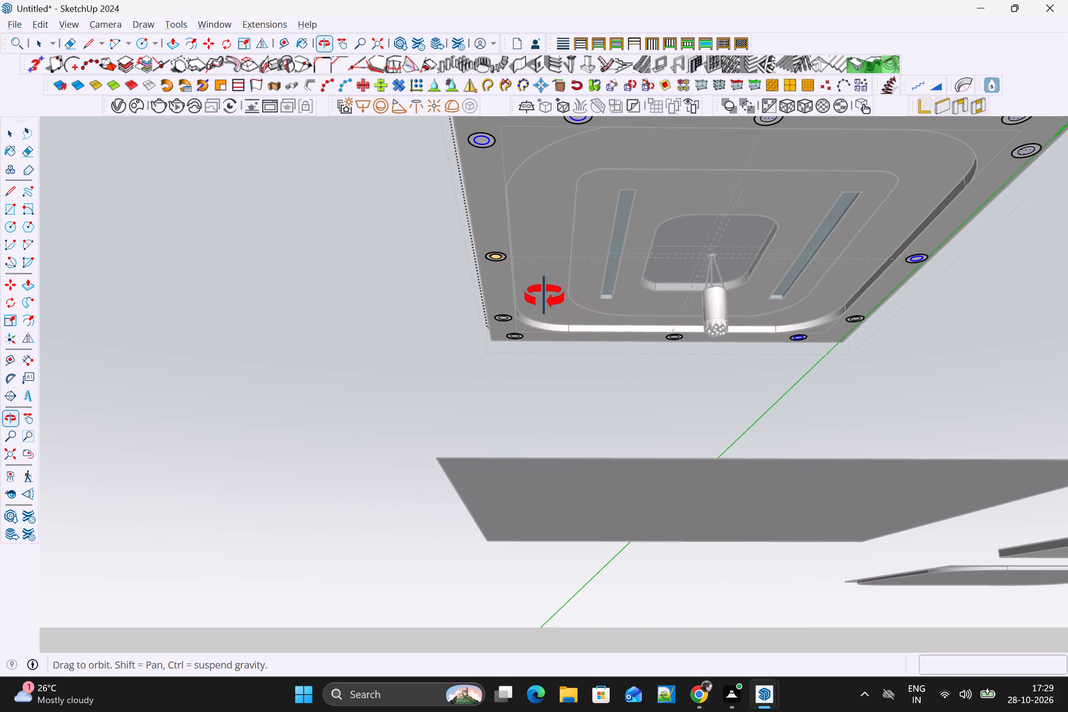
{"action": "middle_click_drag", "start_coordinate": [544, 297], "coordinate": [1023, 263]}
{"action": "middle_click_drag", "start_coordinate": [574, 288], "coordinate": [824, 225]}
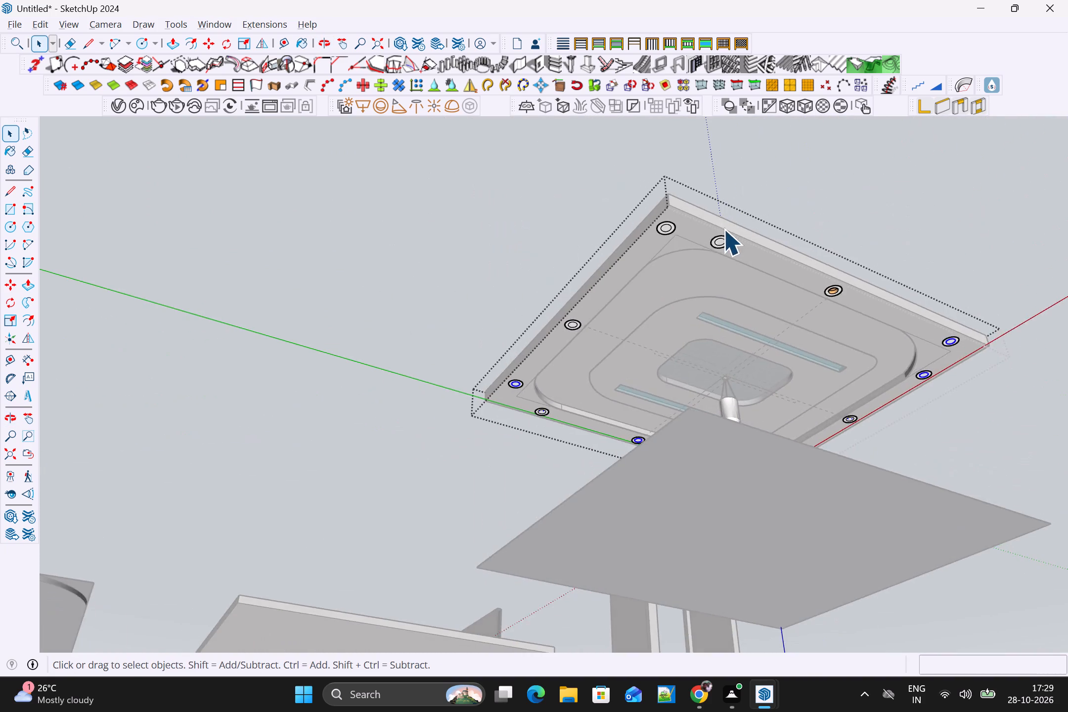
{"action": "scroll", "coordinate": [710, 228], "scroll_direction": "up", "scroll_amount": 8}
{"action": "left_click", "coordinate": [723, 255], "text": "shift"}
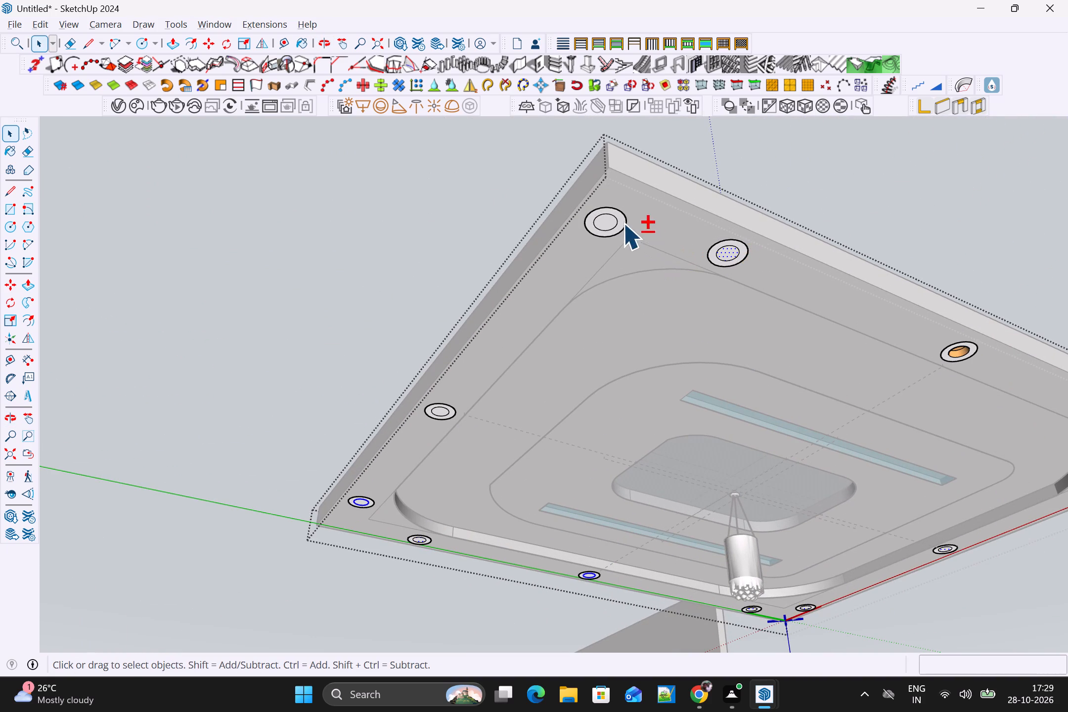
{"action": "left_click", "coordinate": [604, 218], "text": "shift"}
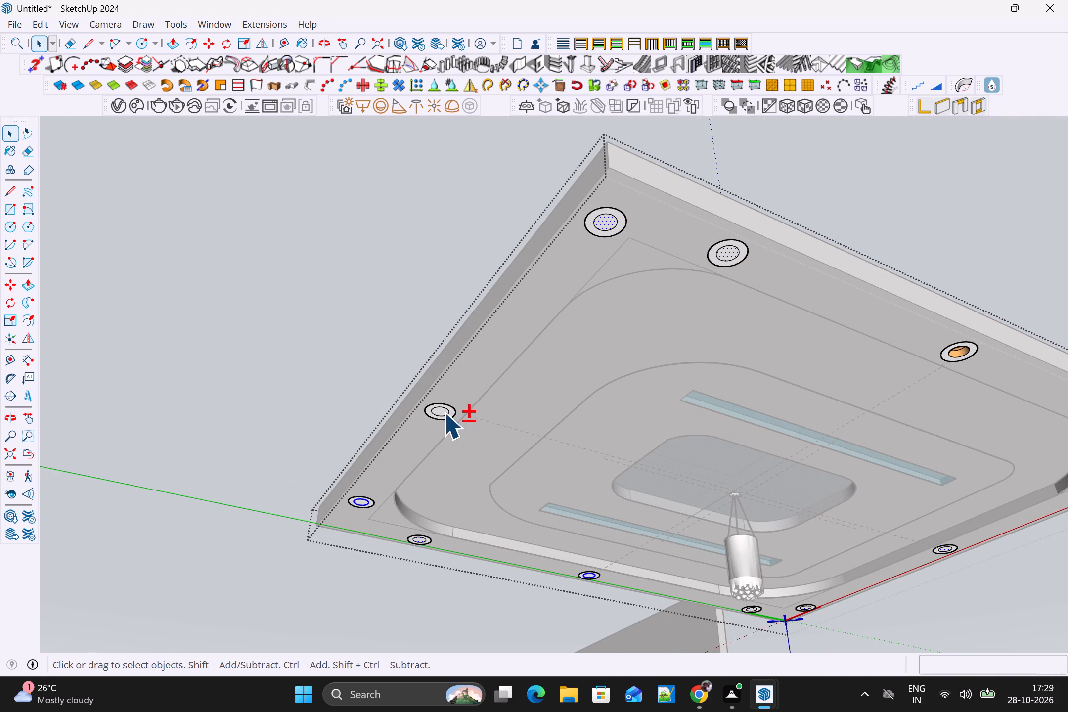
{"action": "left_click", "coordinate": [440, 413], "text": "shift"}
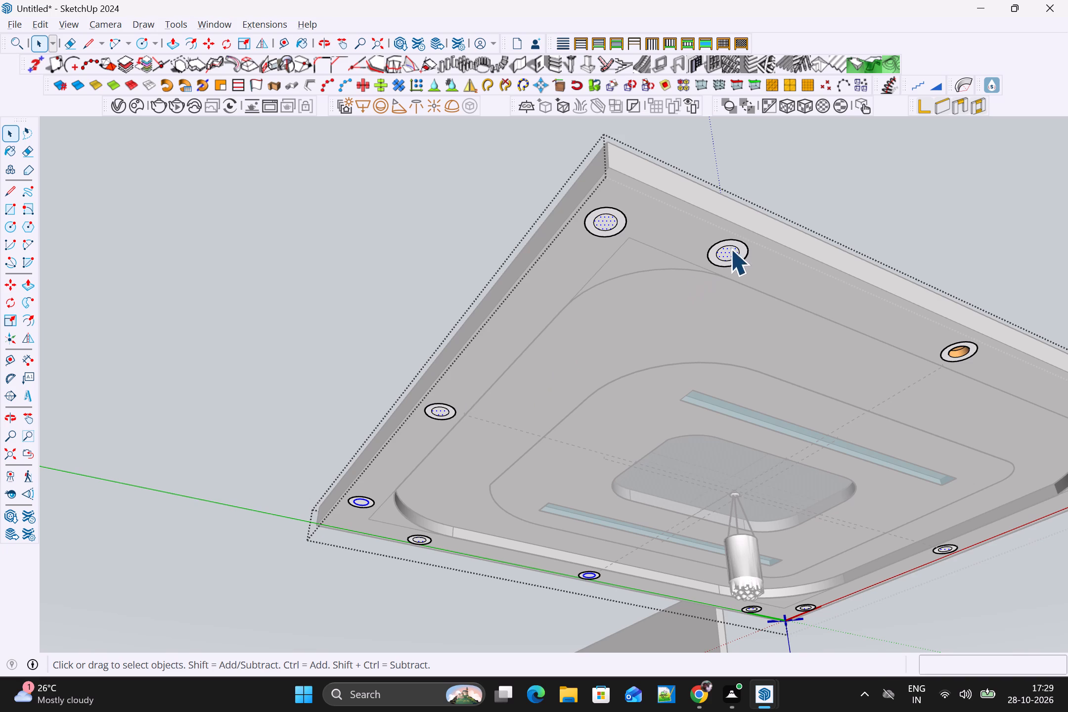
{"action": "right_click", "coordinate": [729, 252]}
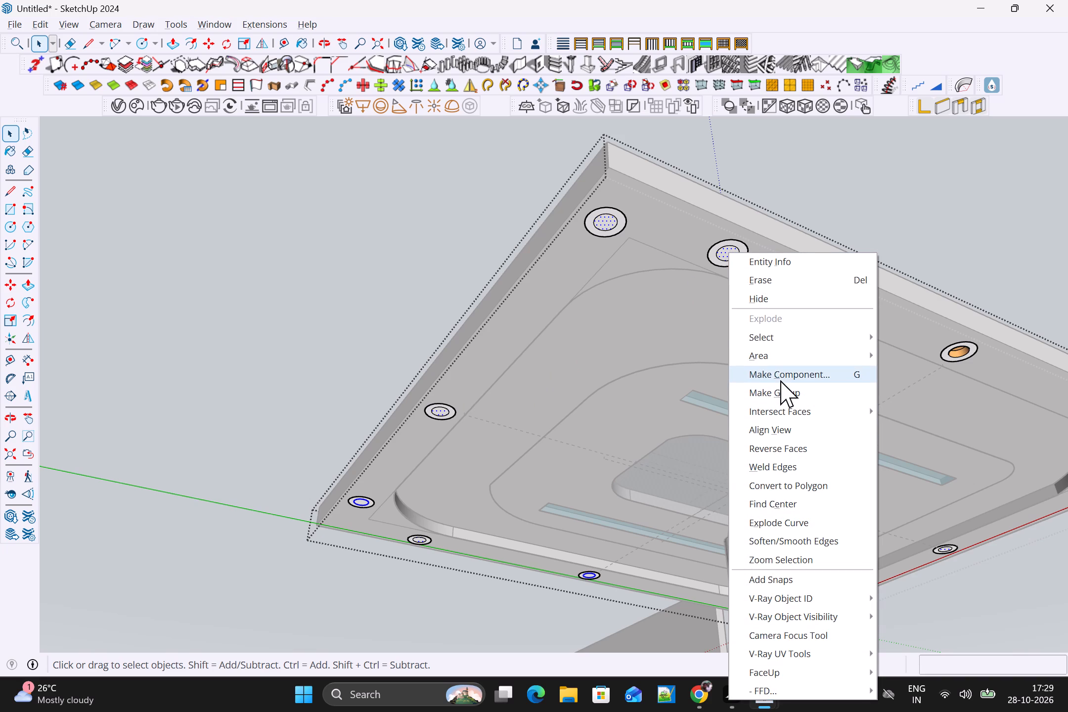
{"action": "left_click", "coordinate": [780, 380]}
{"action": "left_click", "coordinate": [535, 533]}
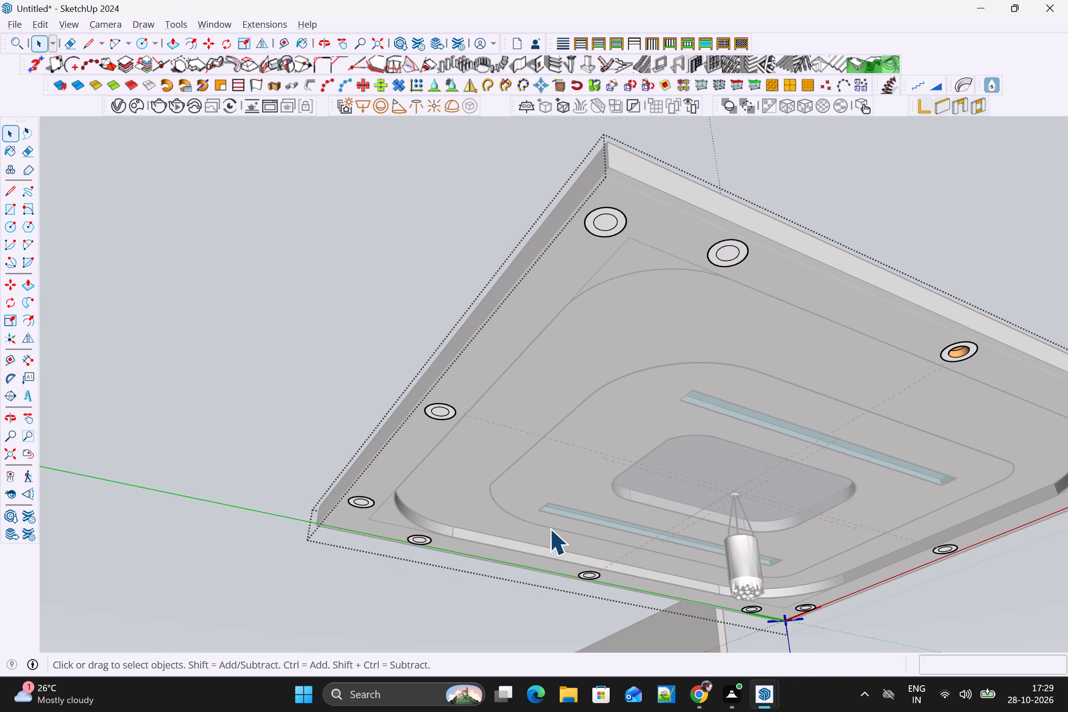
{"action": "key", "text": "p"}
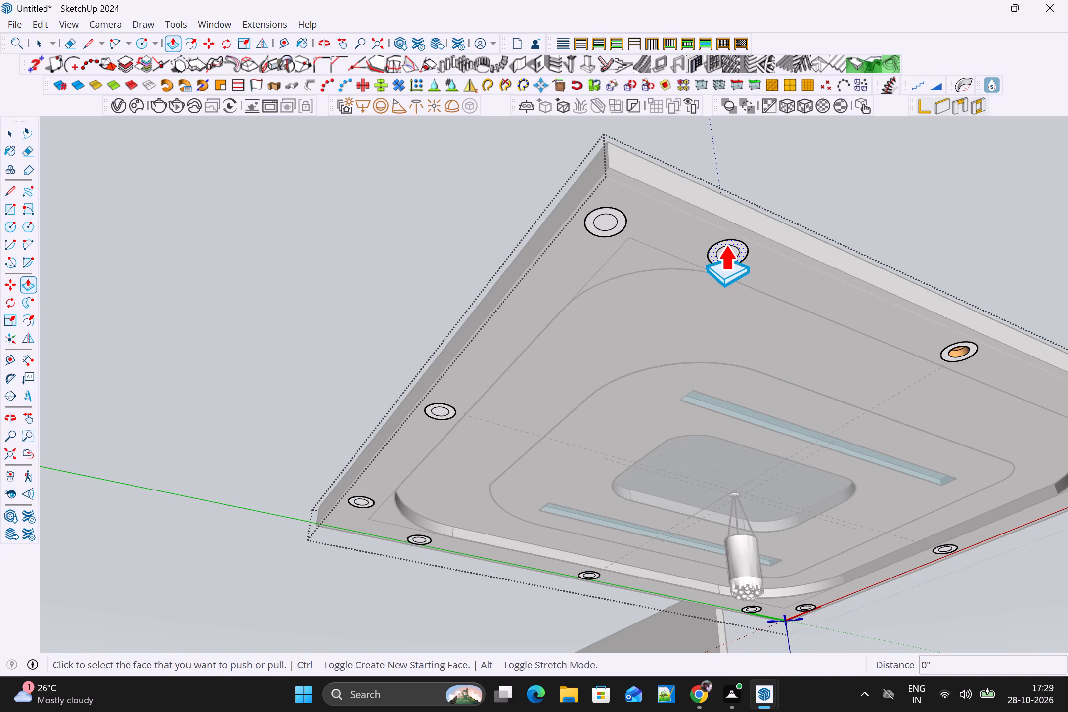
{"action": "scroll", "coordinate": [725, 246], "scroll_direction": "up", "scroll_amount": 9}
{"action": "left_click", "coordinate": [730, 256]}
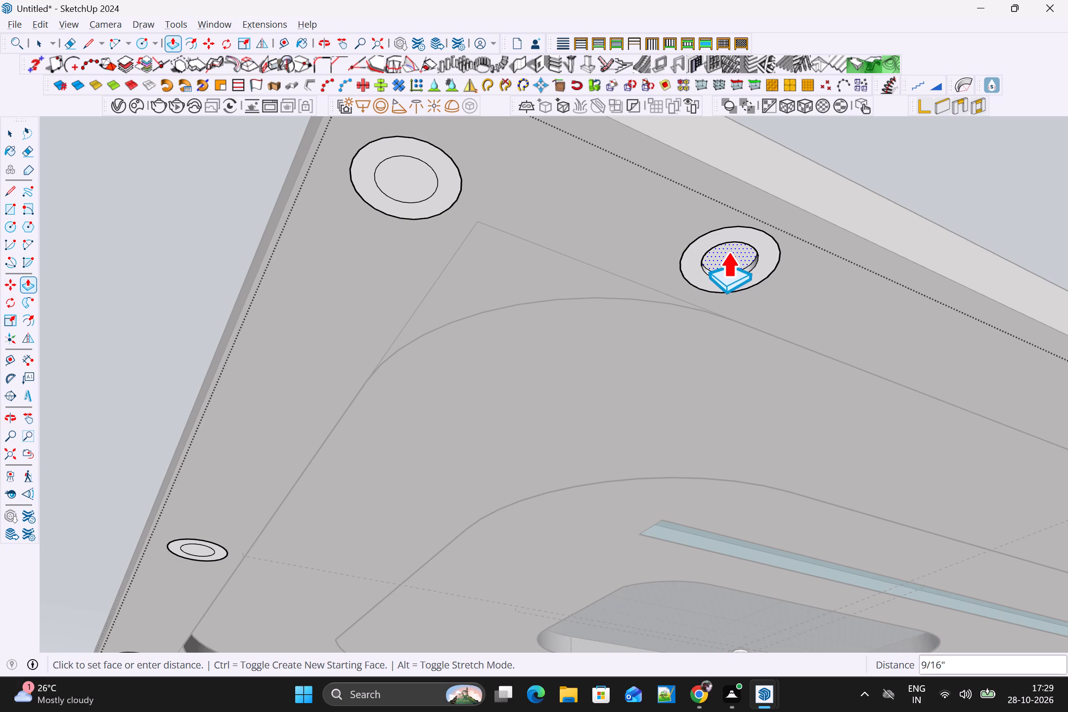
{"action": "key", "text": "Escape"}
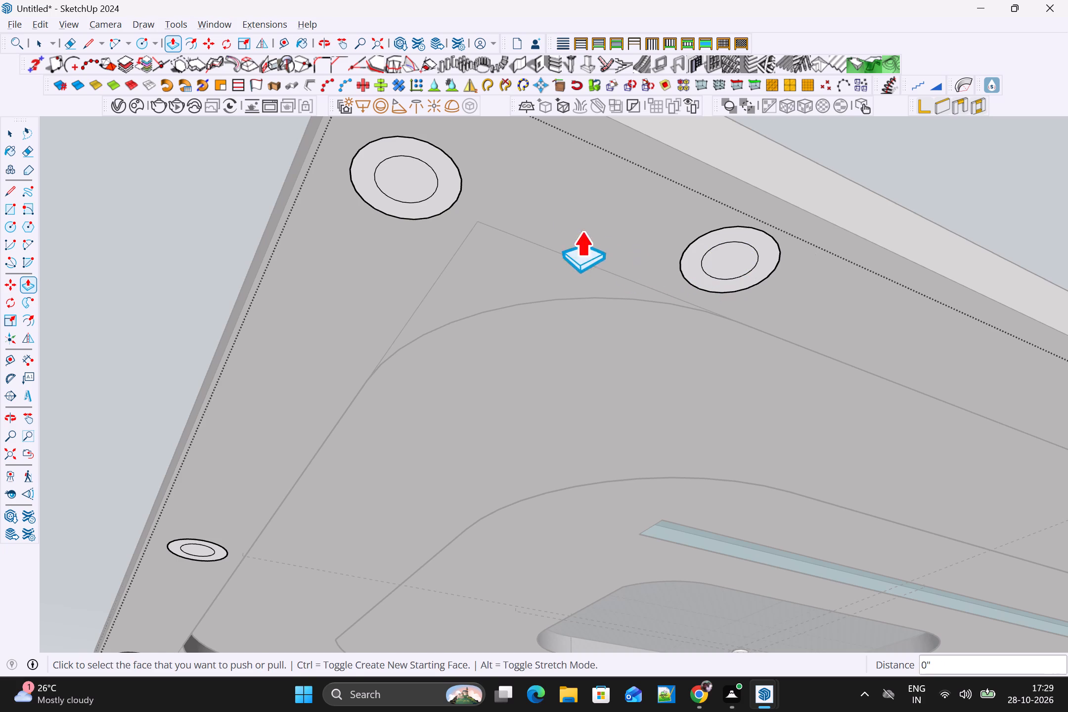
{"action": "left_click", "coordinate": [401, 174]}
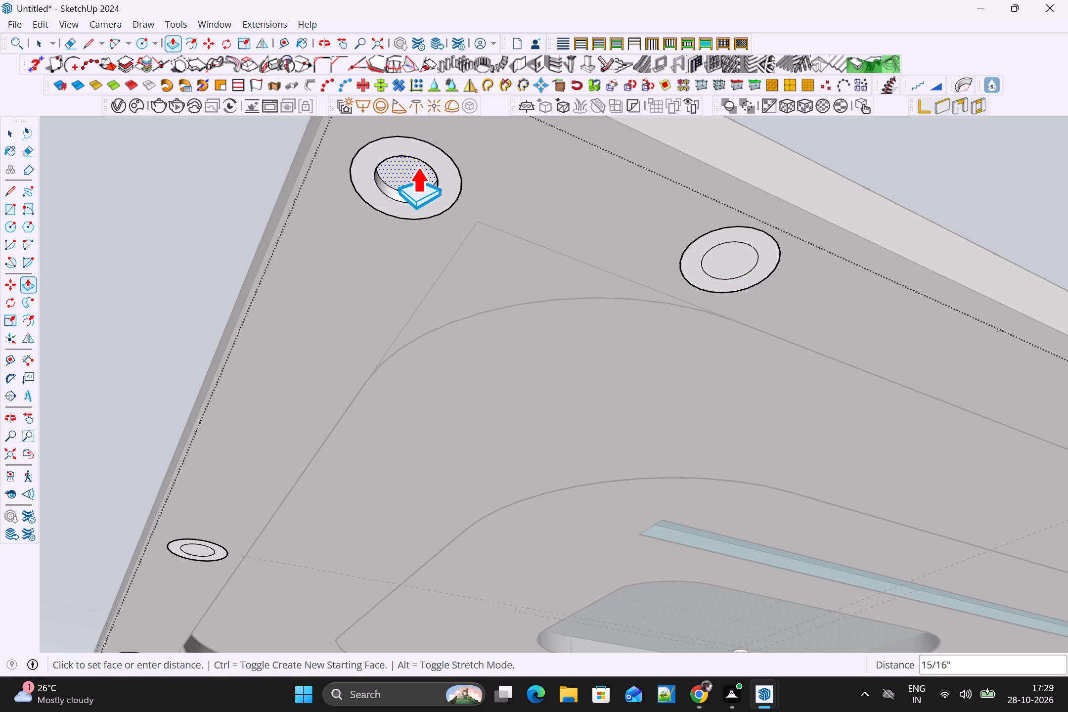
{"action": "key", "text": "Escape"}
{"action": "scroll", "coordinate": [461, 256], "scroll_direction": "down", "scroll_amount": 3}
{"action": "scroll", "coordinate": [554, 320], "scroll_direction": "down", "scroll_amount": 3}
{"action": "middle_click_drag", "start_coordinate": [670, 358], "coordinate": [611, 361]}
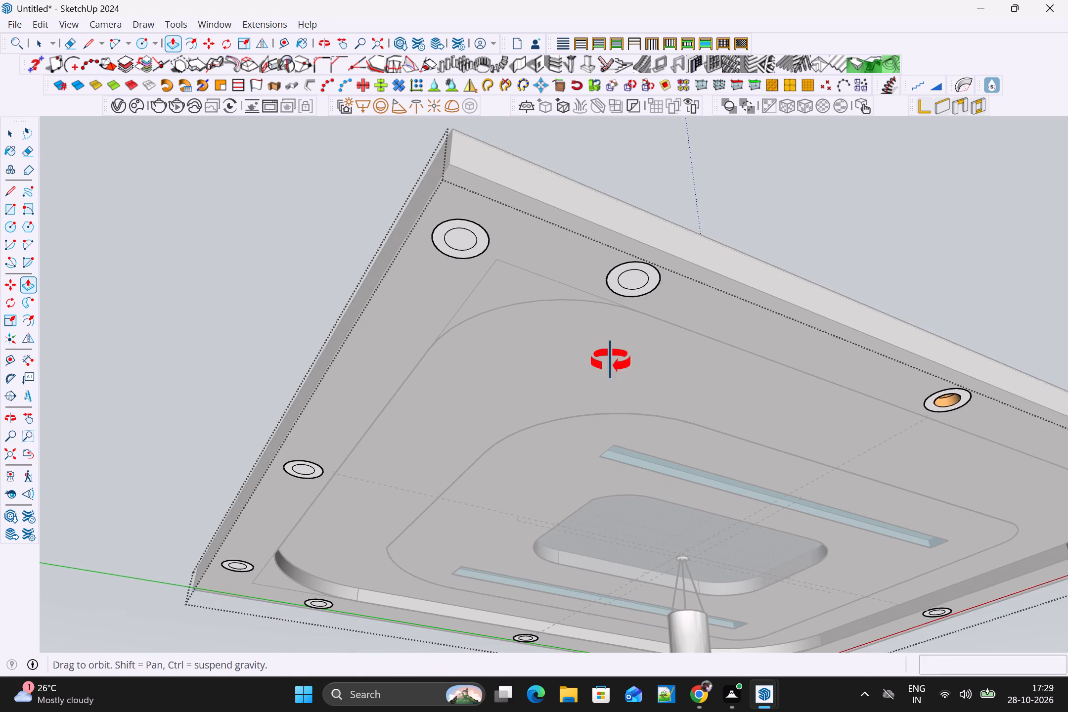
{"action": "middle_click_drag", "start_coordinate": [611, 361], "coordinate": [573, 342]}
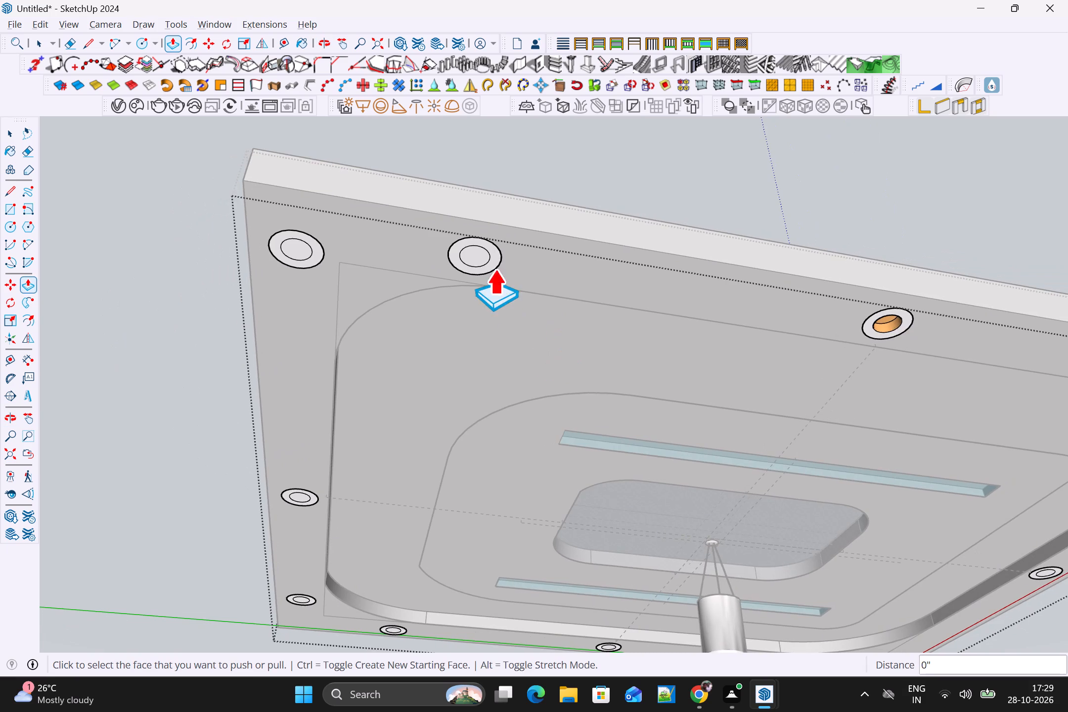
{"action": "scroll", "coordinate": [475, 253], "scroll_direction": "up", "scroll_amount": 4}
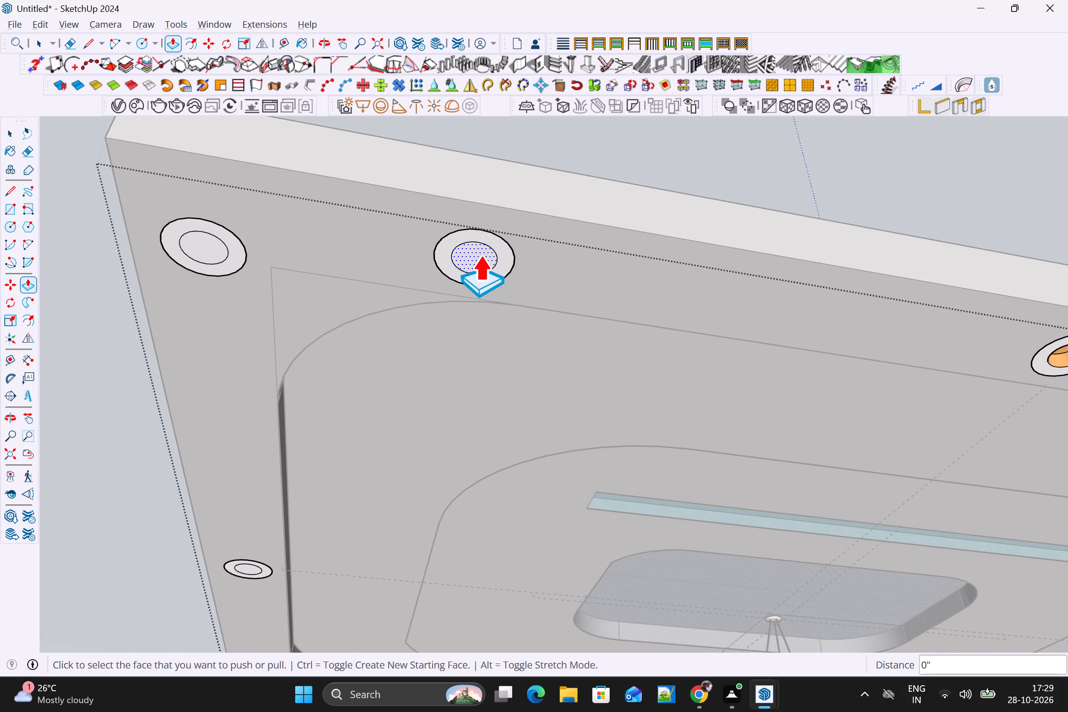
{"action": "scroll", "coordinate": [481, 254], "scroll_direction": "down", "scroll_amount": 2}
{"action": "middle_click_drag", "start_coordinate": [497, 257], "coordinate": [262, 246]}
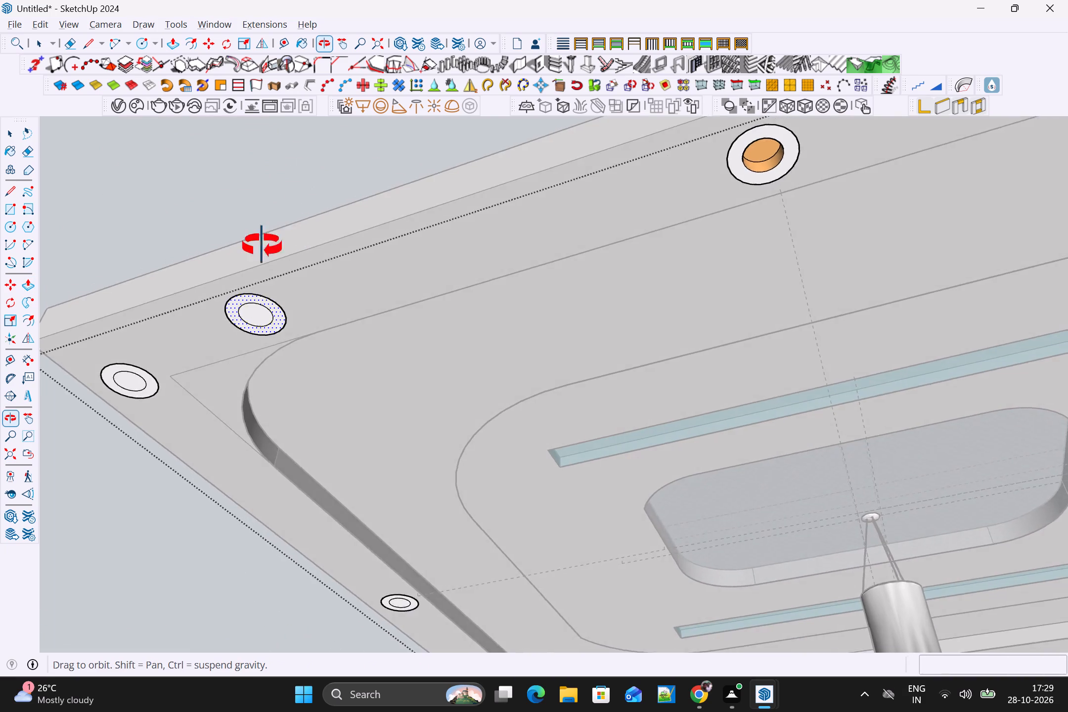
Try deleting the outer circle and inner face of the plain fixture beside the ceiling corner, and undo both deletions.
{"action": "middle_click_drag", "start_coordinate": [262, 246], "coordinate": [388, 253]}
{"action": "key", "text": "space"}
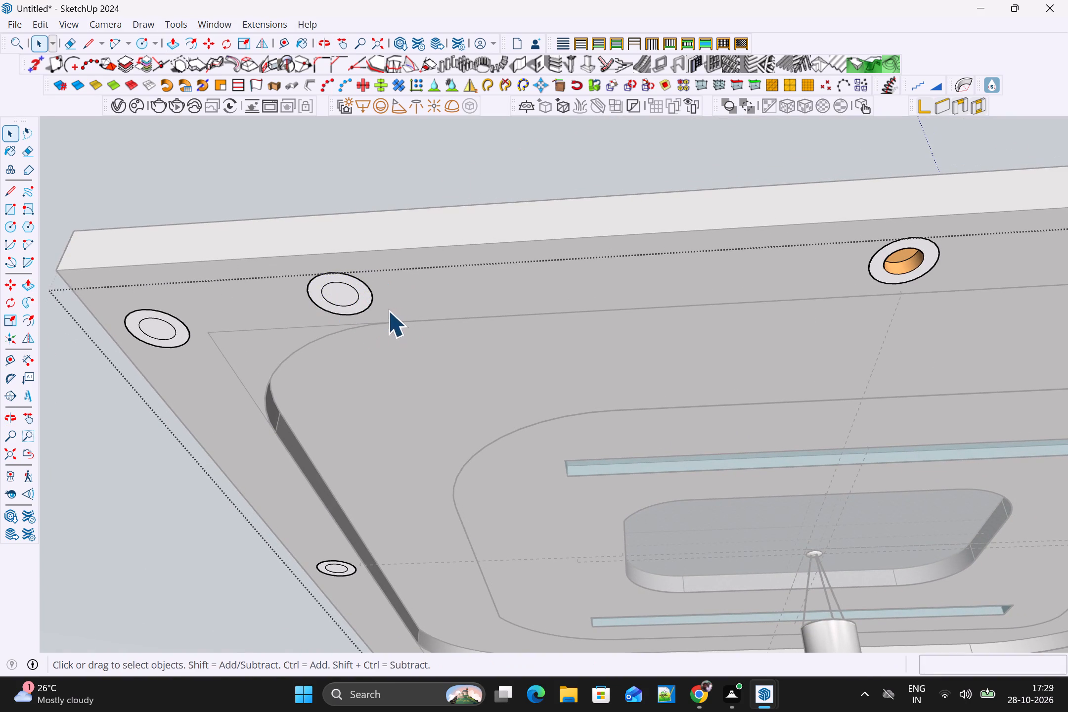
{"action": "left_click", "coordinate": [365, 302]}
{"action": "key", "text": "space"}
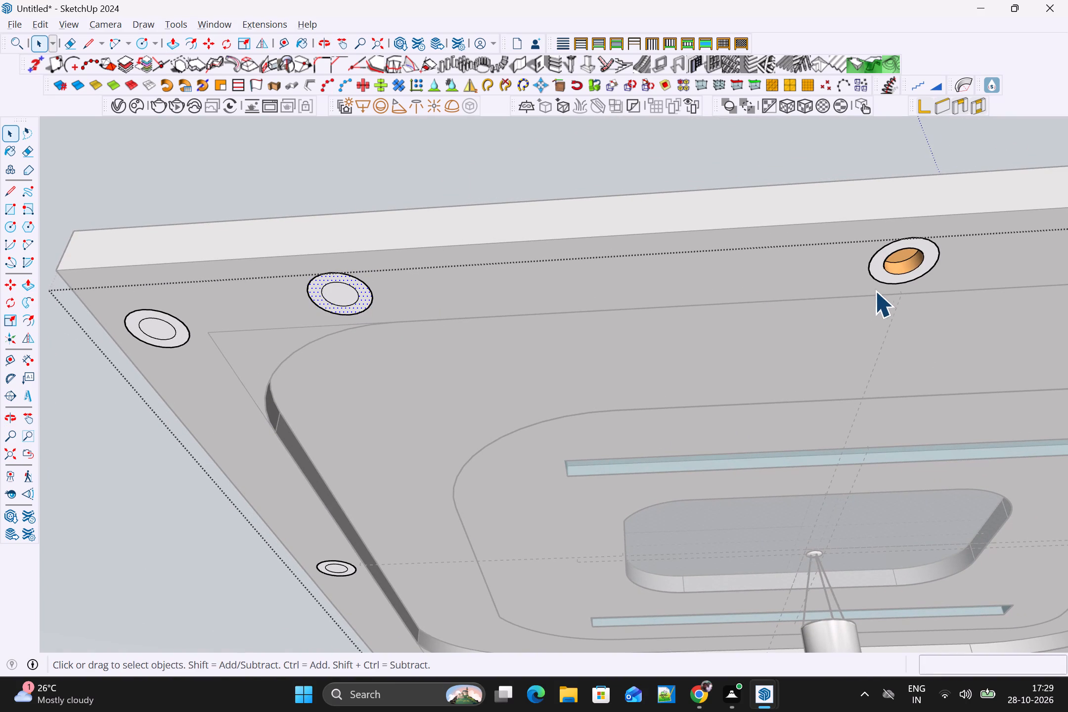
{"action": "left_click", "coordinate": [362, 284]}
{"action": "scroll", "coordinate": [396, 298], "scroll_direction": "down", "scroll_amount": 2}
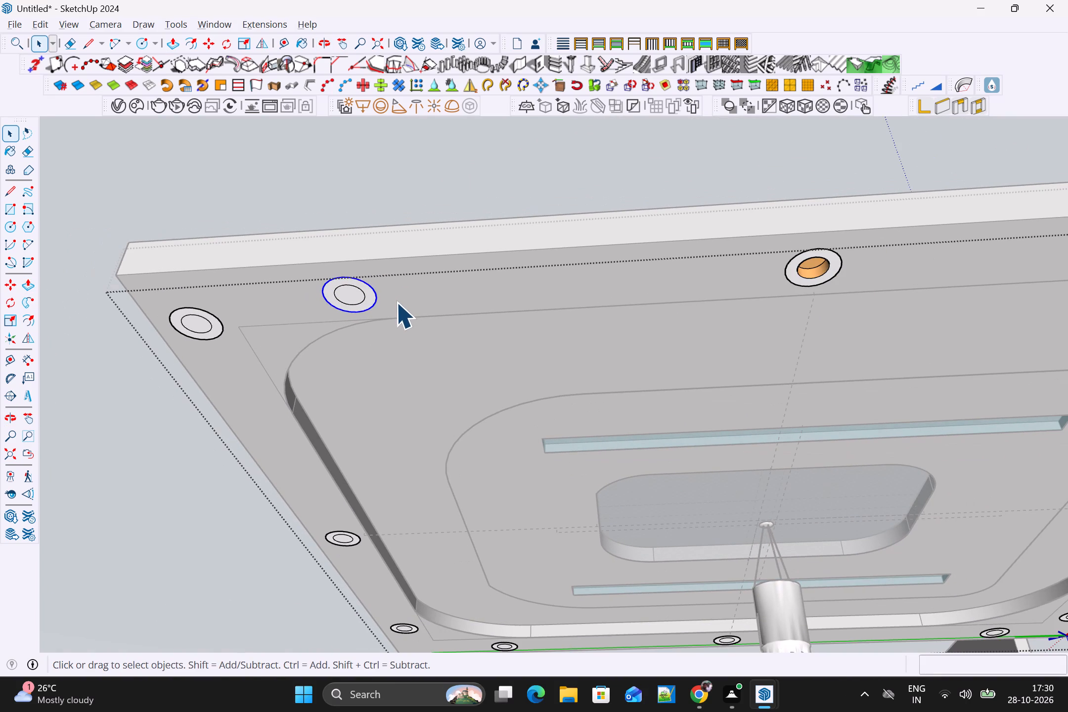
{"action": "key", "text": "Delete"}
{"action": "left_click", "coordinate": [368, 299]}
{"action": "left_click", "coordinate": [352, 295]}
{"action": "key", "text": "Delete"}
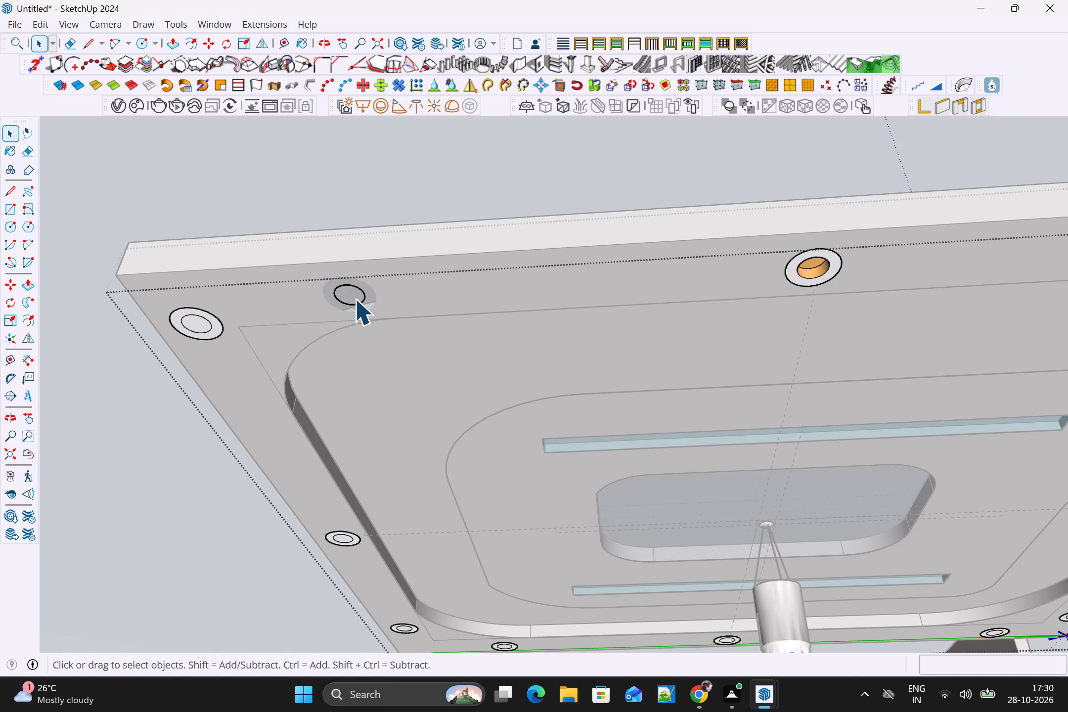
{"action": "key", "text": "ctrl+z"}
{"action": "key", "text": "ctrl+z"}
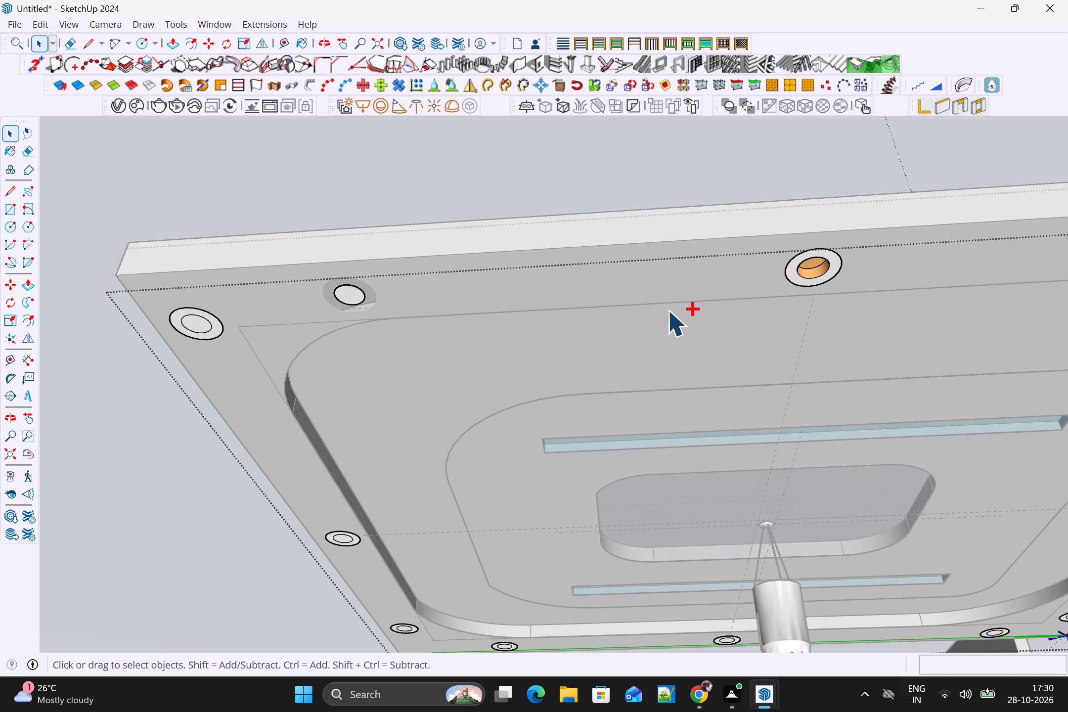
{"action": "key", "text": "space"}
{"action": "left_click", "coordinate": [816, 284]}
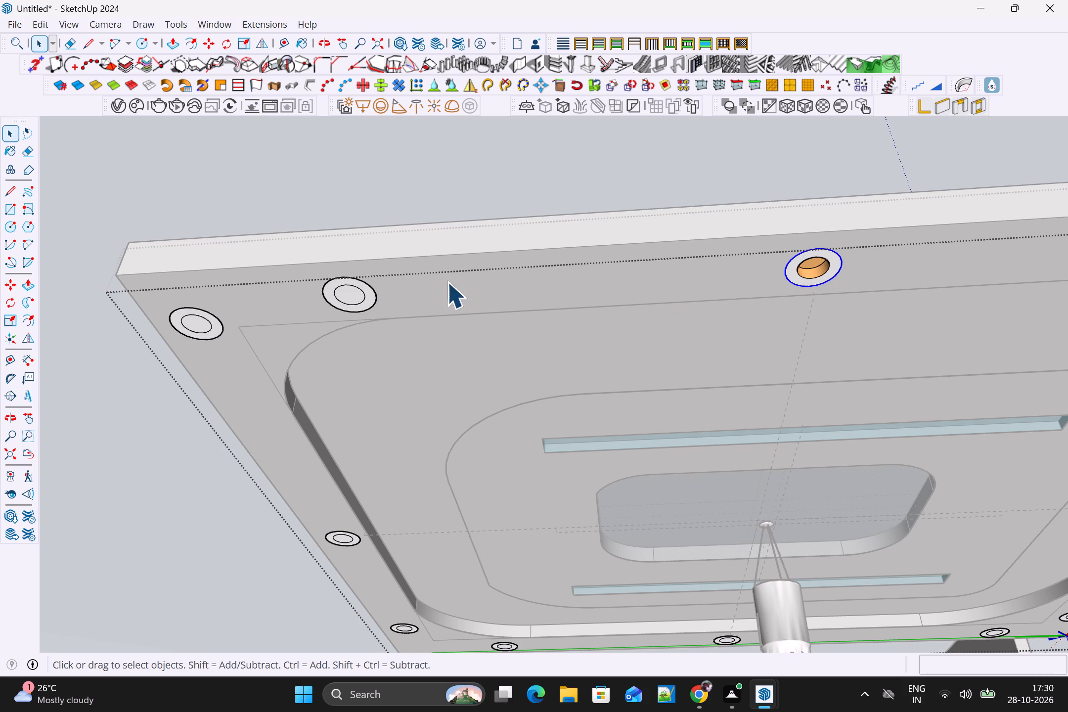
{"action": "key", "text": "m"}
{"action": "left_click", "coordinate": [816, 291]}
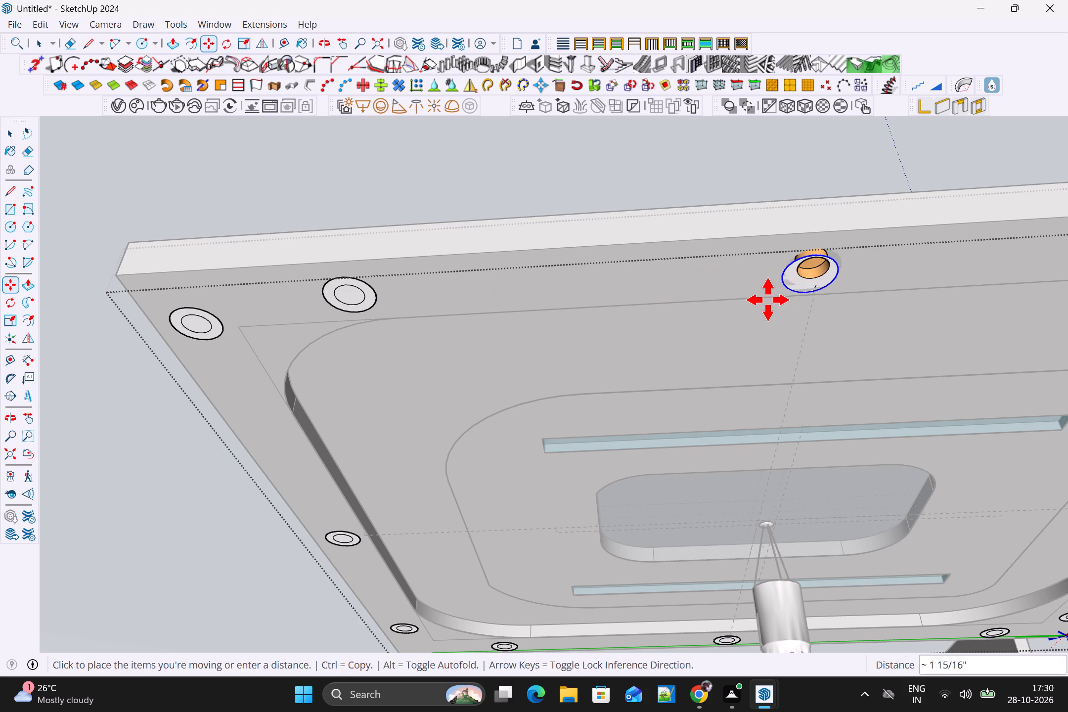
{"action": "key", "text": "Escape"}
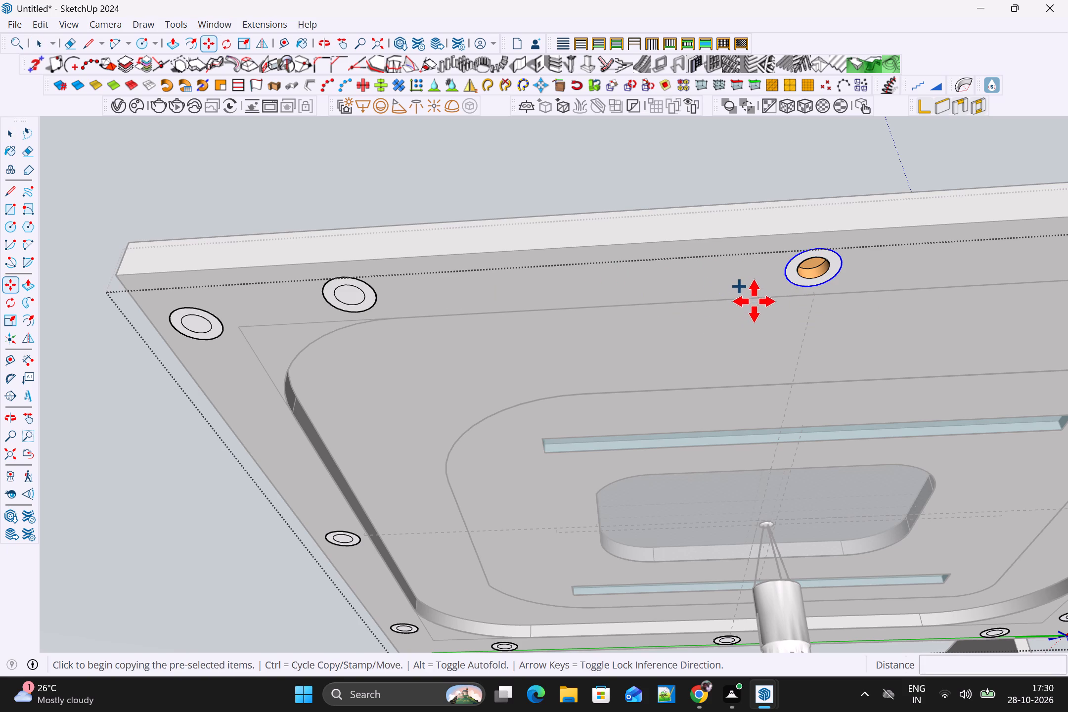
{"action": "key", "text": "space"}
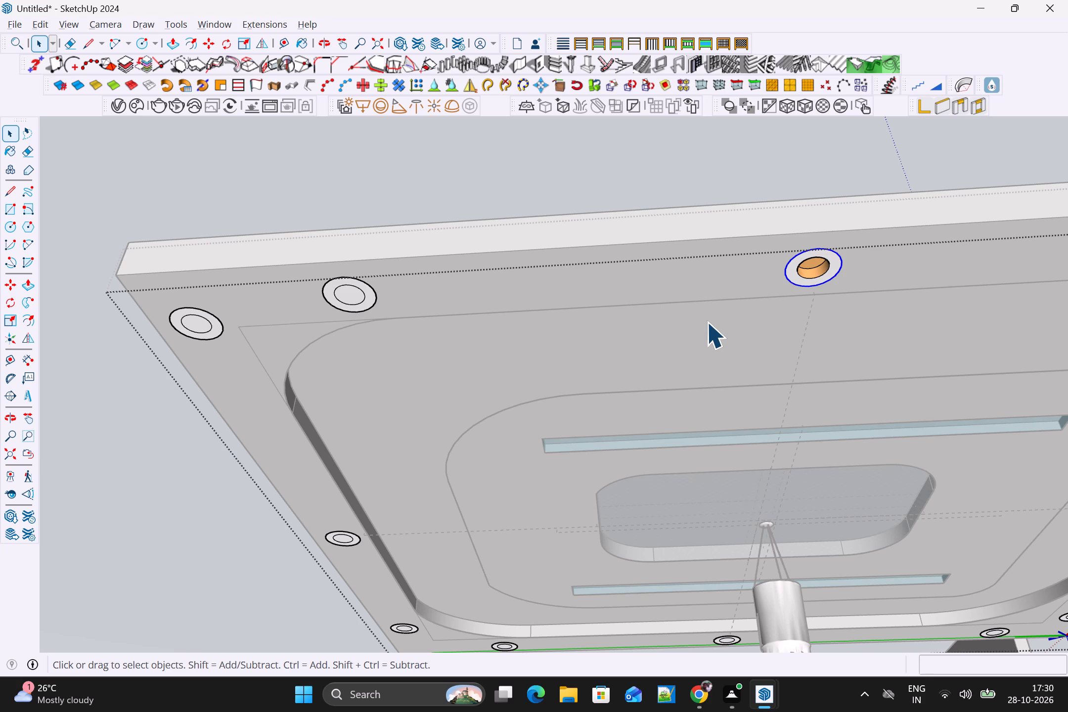
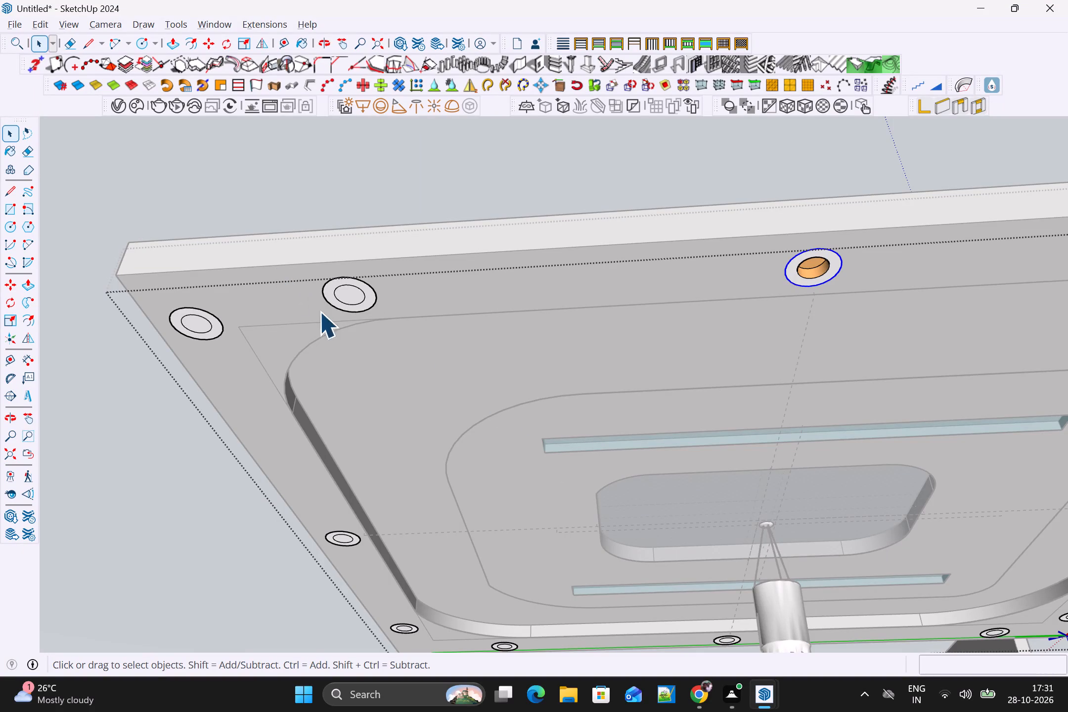
Select the inner circle faces of the two plain fixtures at one ceiling corner and the middle one on the adjoining short strip.
{"action": "left_click", "coordinate": [360, 299]}
{"action": "scroll", "coordinate": [337, 309], "scroll_direction": "down", "scroll_amount": 2}
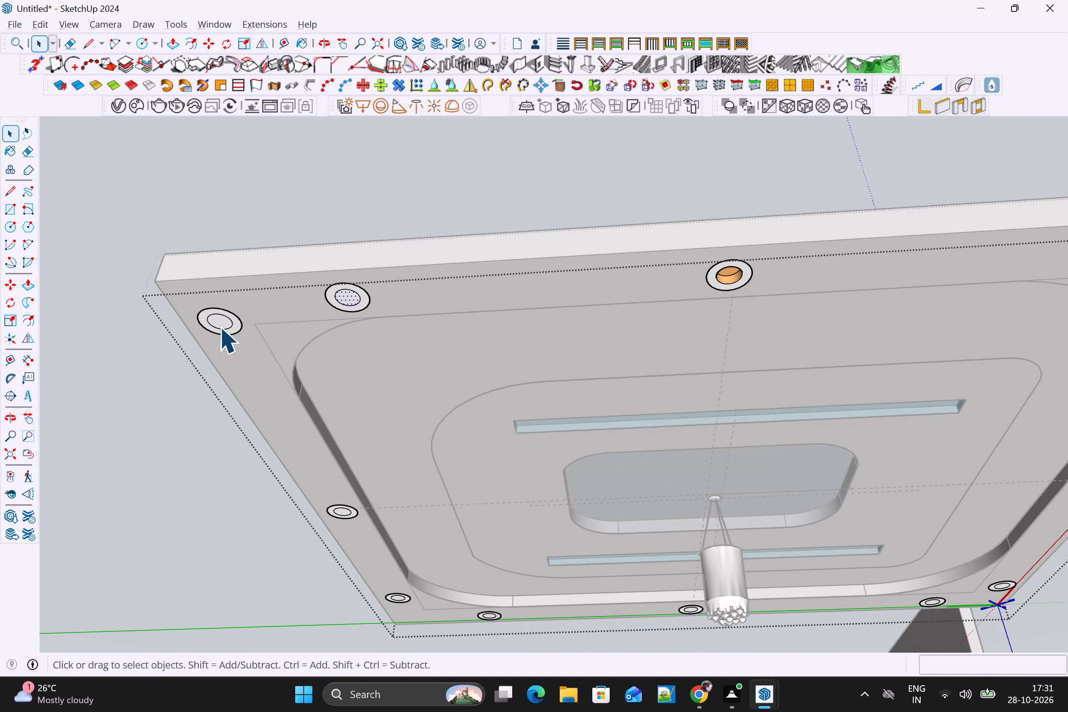
{"action": "left_click", "coordinate": [220, 321], "text": "shift"}
{"action": "left_click", "coordinate": [341, 515], "text": "shift"}
{"action": "middle_click_drag", "start_coordinate": [377, 533], "coordinate": [546, 390]}
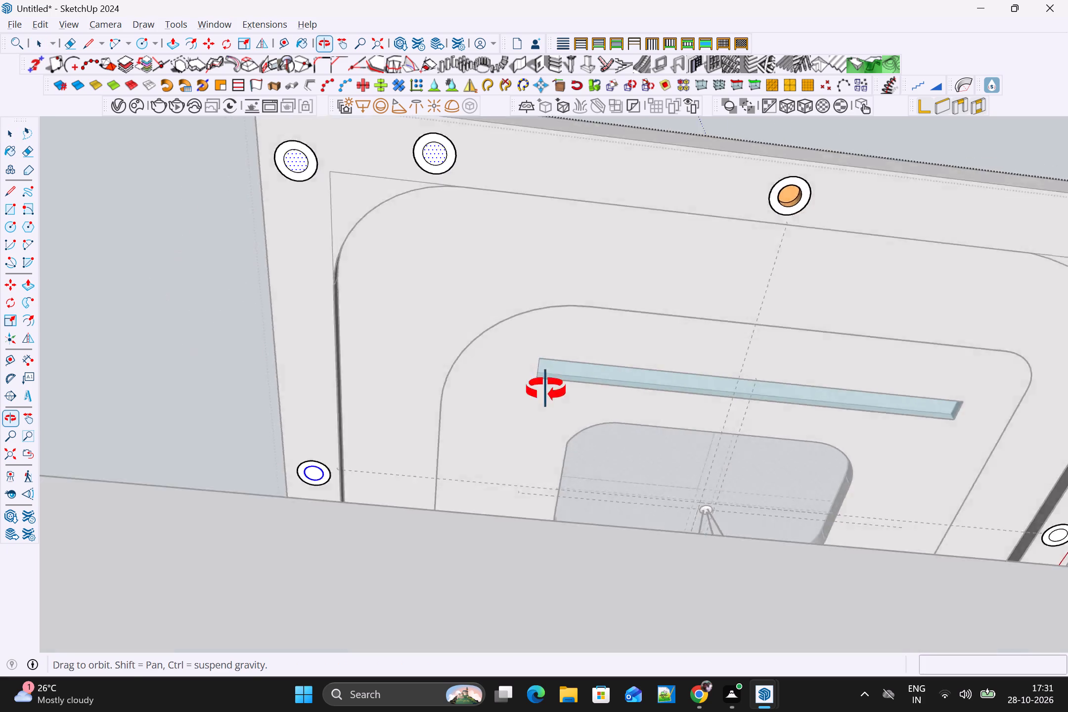
{"action": "middle_click_drag", "start_coordinate": [546, 390], "coordinate": [615, 407]}
{"action": "scroll", "coordinate": [560, 411], "scroll_direction": "down", "scroll_amount": 1}
{"action": "middle_click_drag", "start_coordinate": [560, 445], "coordinate": [856, 515]}
{"action": "scroll", "coordinate": [519, 305], "scroll_direction": "down", "scroll_amount": 7}
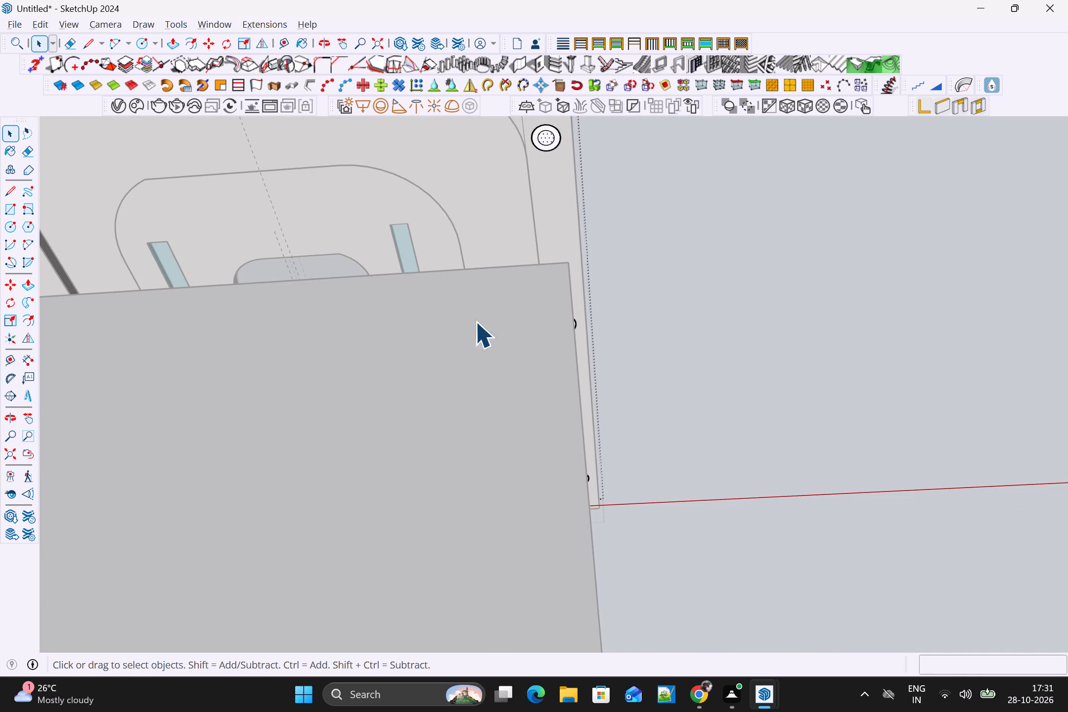
{"action": "scroll", "coordinate": [465, 318], "scroll_direction": "down", "scroll_amount": 2}
{"action": "scroll", "coordinate": [462, 269], "scroll_direction": "down", "scroll_amount": 3}
{"action": "middle_click_drag", "start_coordinate": [468, 226], "coordinate": [702, 347], "text": "shift"}
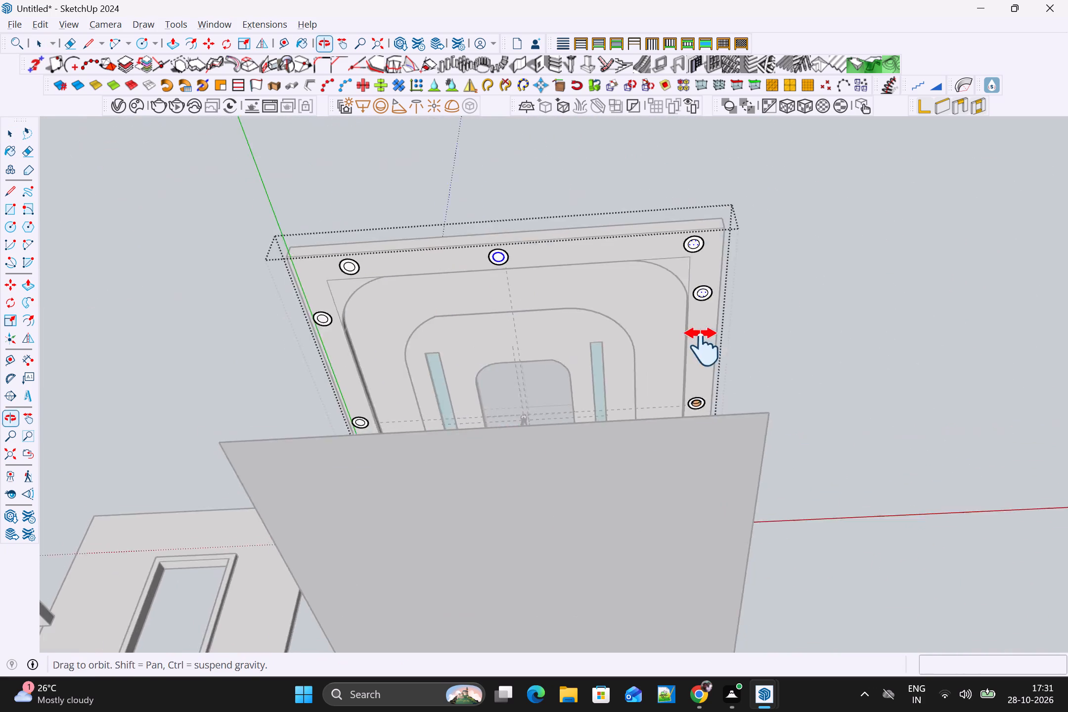
{"action": "middle_click_drag", "start_coordinate": [702, 347], "coordinate": [694, 347], "text": "shift"}
{"action": "scroll", "coordinate": [595, 304], "scroll_direction": "up", "scroll_amount": 6, "text": "shift"}
{"action": "left_click", "coordinate": [536, 267], "text": "shift"}
{"action": "scroll", "coordinate": [542, 268], "scroll_direction": "up", "scroll_amount": 4, "text": "shift"}
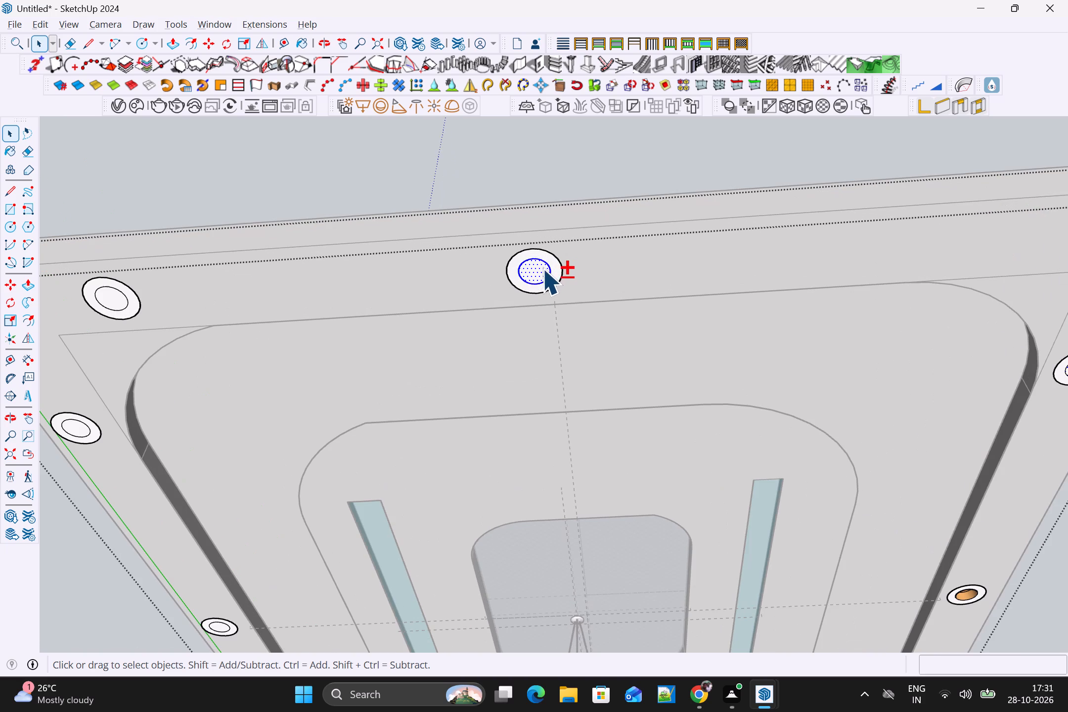
{"action": "left_click", "coordinate": [547, 264], "text": "shift"}
Add the inner circle faces of the two plain fixtures at the next ceiling corner to the selection, without their circle edges.
{"action": "left_click", "coordinate": [110, 293], "text": "shift"}
{"action": "left_click", "coordinate": [74, 435], "text": "shift"}
{"action": "left_click", "coordinate": [75, 428], "text": "shift"}
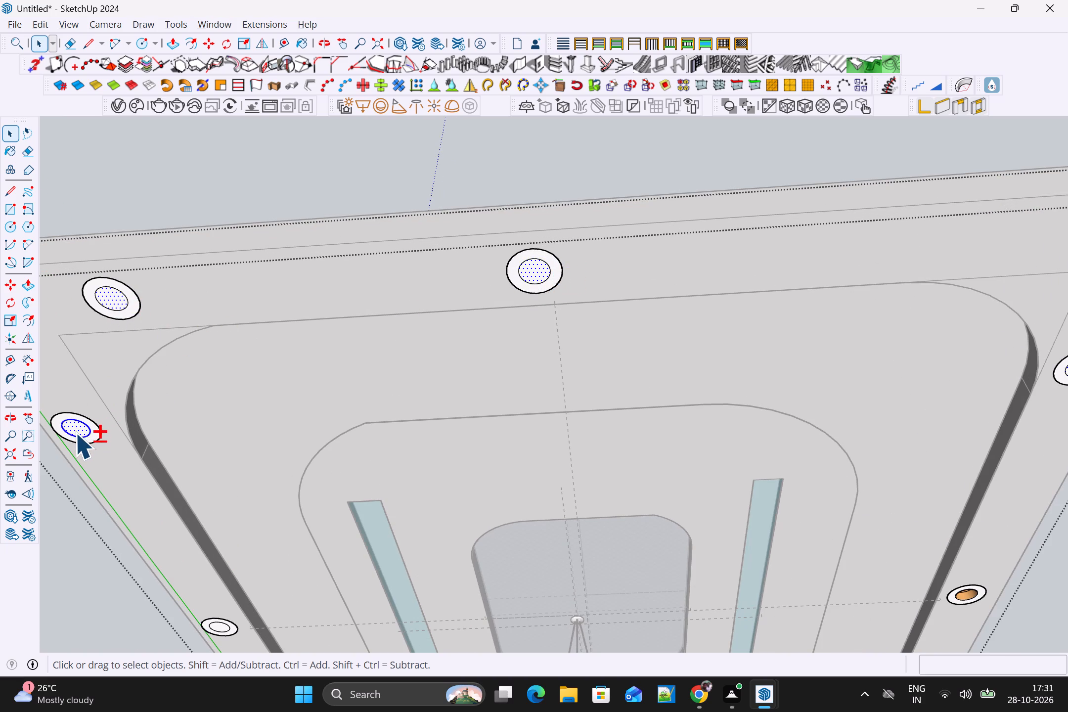
{"action": "left_click", "coordinate": [75, 433], "text": "shift"}
{"action": "left_click", "coordinate": [80, 430], "text": "shift"}
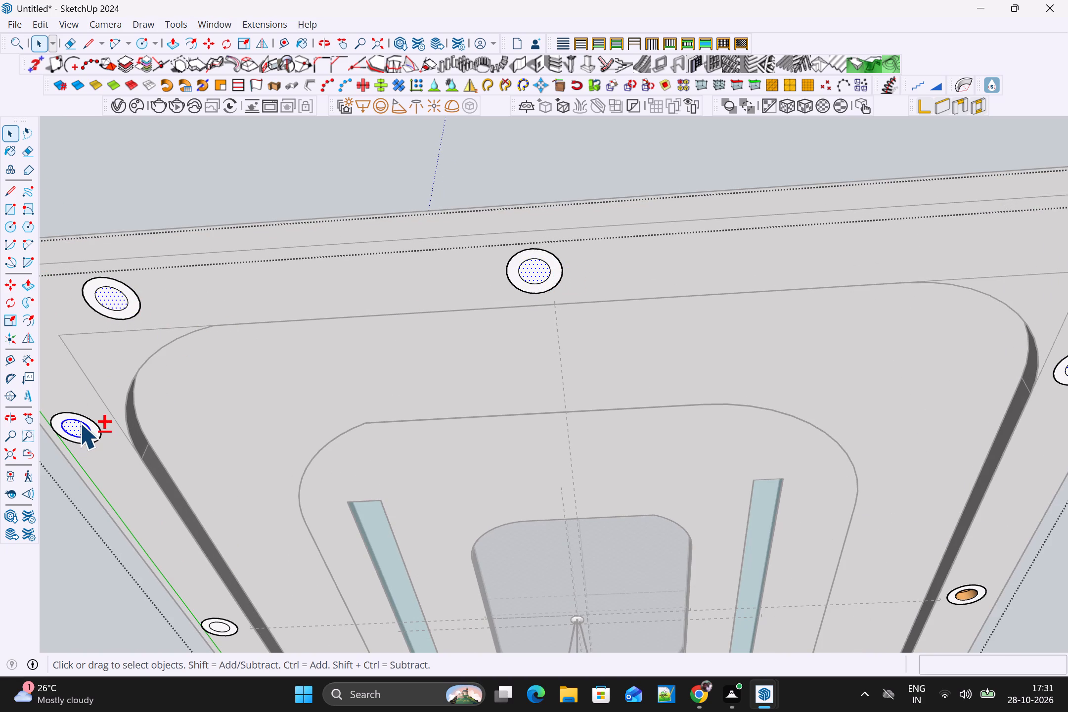
{"action": "left_click", "coordinate": [80, 423], "text": "shift"}
Add the inner faces of the middle fixture along the green-axis edge and the two fixtures at the origin corner to the selection.
{"action": "scroll", "coordinate": [118, 432], "scroll_direction": "down", "scroll_amount": 3, "text": "shift"}
{"action": "middle_click_drag", "start_coordinate": [243, 378], "coordinate": [575, 380], "text": "shift"}
{"action": "middle_click_drag", "start_coordinate": [484, 378], "coordinate": [554, 313]}
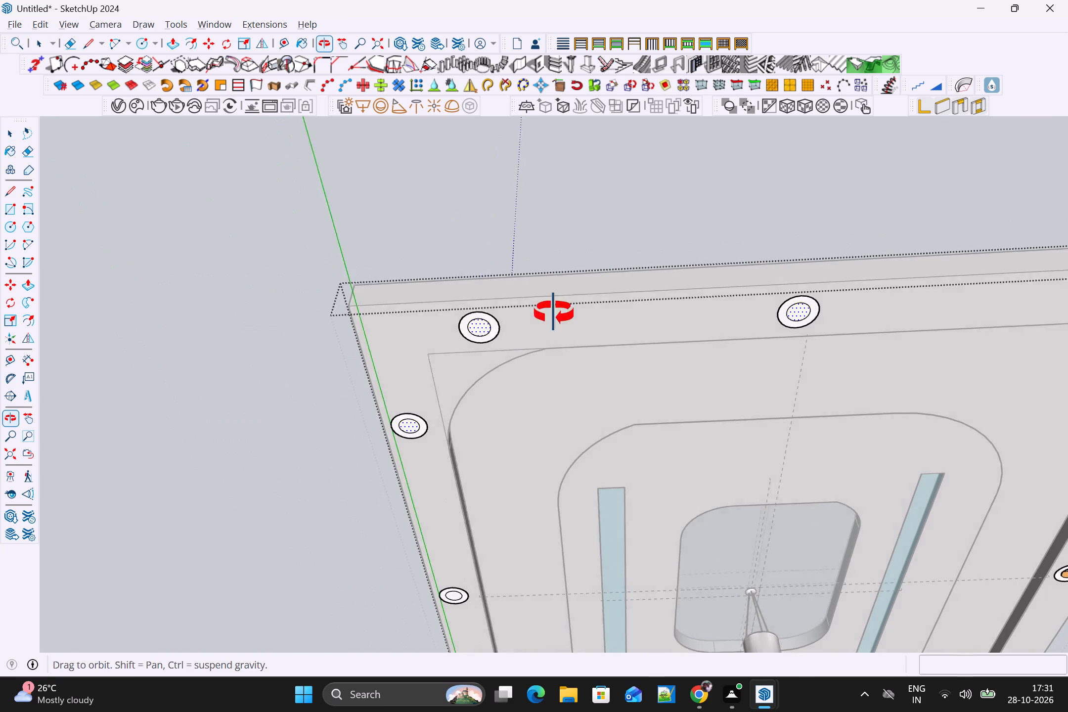
{"action": "middle_click_drag", "start_coordinate": [554, 313], "coordinate": [1038, 414]}
{"action": "scroll", "coordinate": [436, 382], "scroll_direction": "down", "scroll_amount": 3}
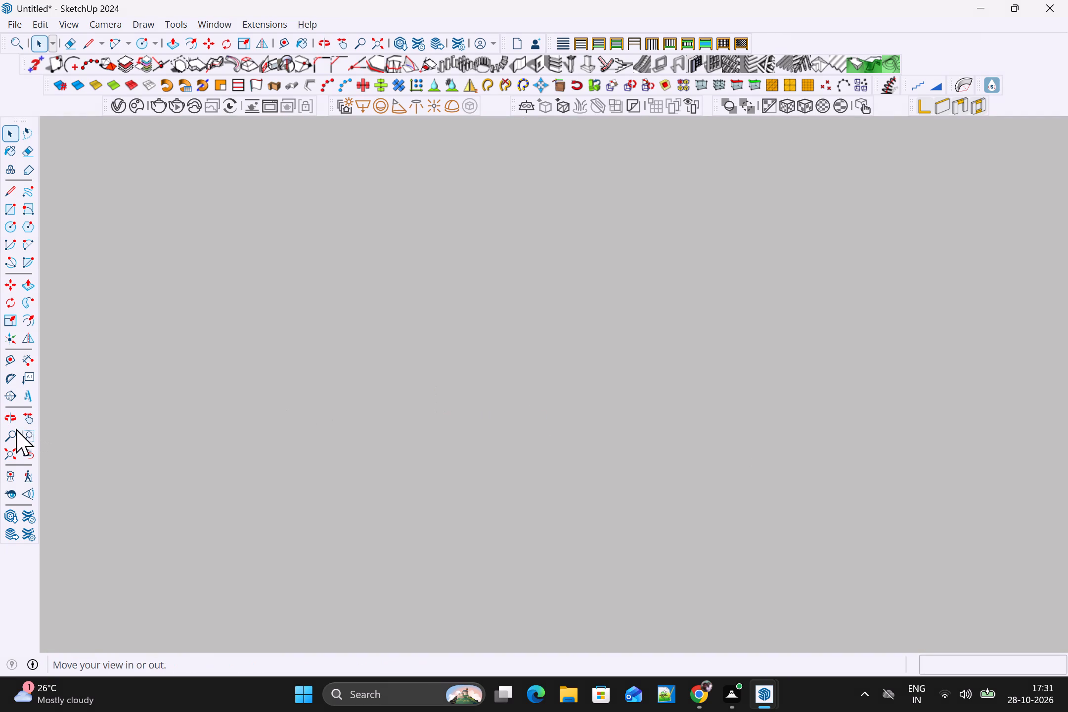
{"action": "left_click", "coordinate": [1, 455]}
{"action": "left_click", "coordinate": [13, 456]}
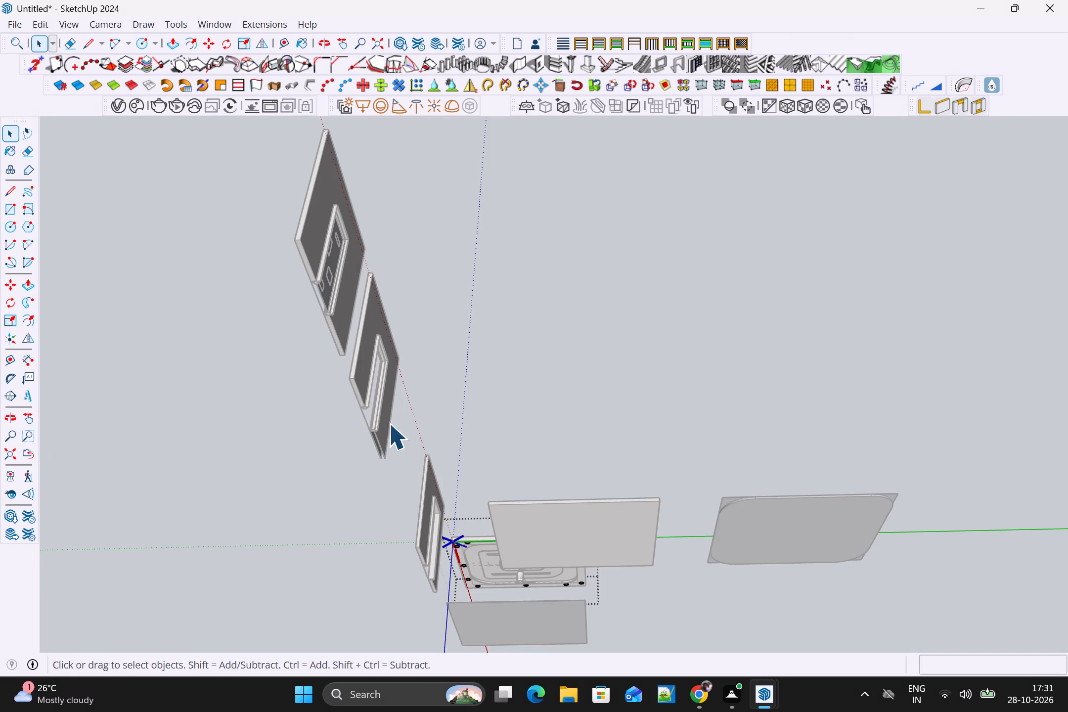
{"action": "scroll", "coordinate": [475, 527], "scroll_direction": "up", "scroll_amount": 14}
{"action": "middle_click_drag", "start_coordinate": [473, 525], "coordinate": [755, 407]}
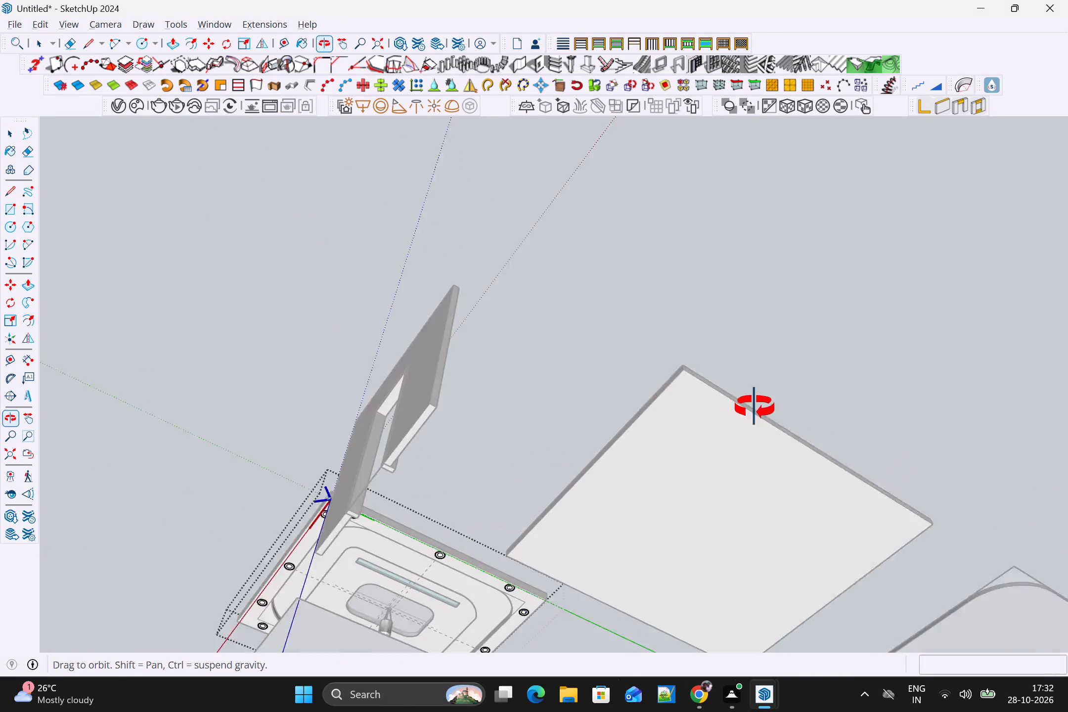
{"action": "middle_click_drag", "start_coordinate": [755, 407], "coordinate": [769, 413]}
{"action": "scroll", "coordinate": [324, 484], "scroll_direction": "up", "scroll_amount": 9}
{"action": "middle_click_drag", "start_coordinate": [294, 484], "coordinate": [524, 433]}
{"action": "scroll", "coordinate": [312, 478], "scroll_direction": "up", "scroll_amount": 1}
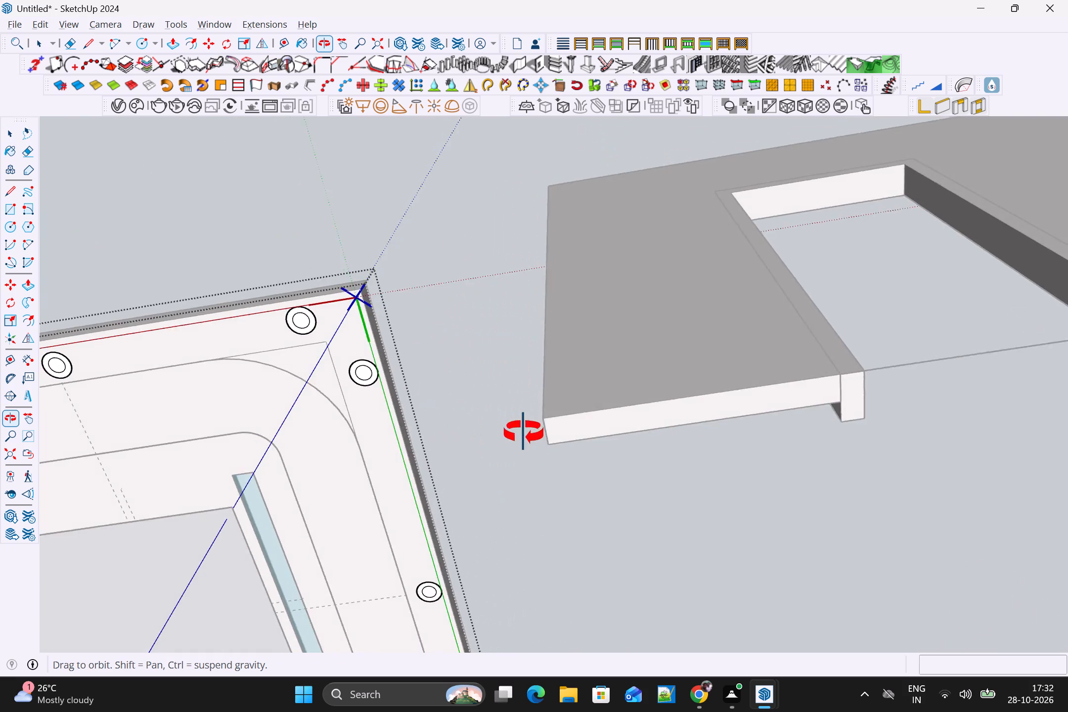
{"action": "middle_click_drag", "start_coordinate": [524, 433], "coordinate": [420, 541]}
{"action": "scroll", "coordinate": [295, 499], "scroll_direction": "down", "scroll_amount": 3}
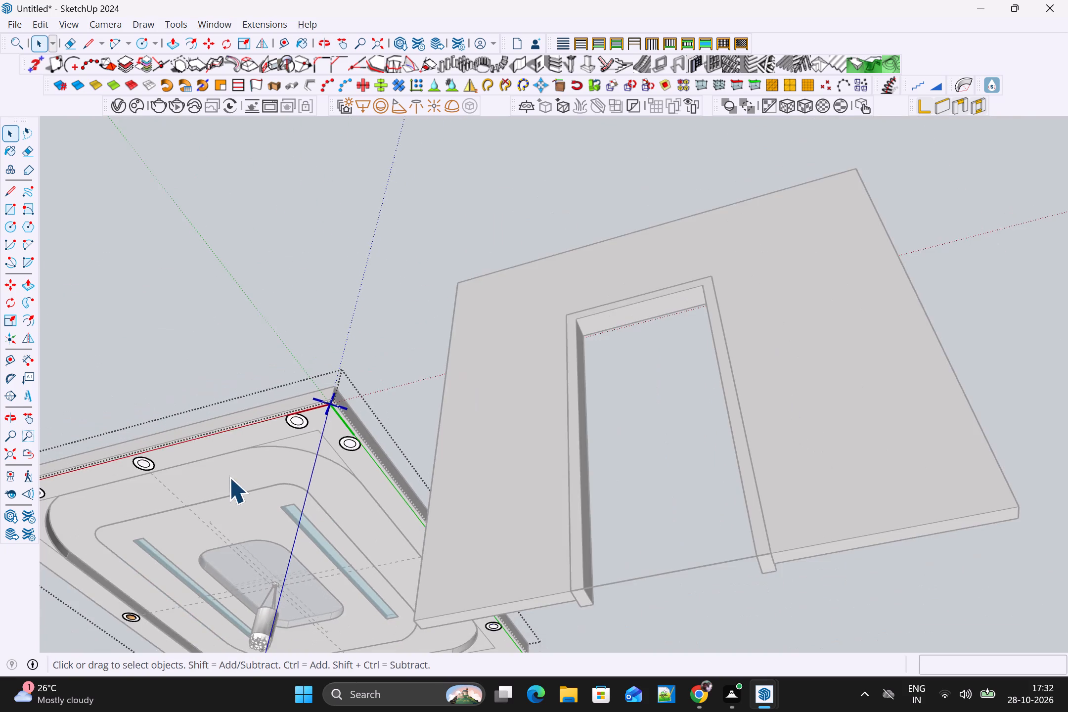
{"action": "middle_click_drag", "start_coordinate": [237, 471], "coordinate": [592, 472]}
{"action": "scroll", "coordinate": [462, 308], "scroll_direction": "up", "scroll_amount": 1}
{"action": "scroll", "coordinate": [460, 304], "scroll_direction": "down", "scroll_amount": 1}
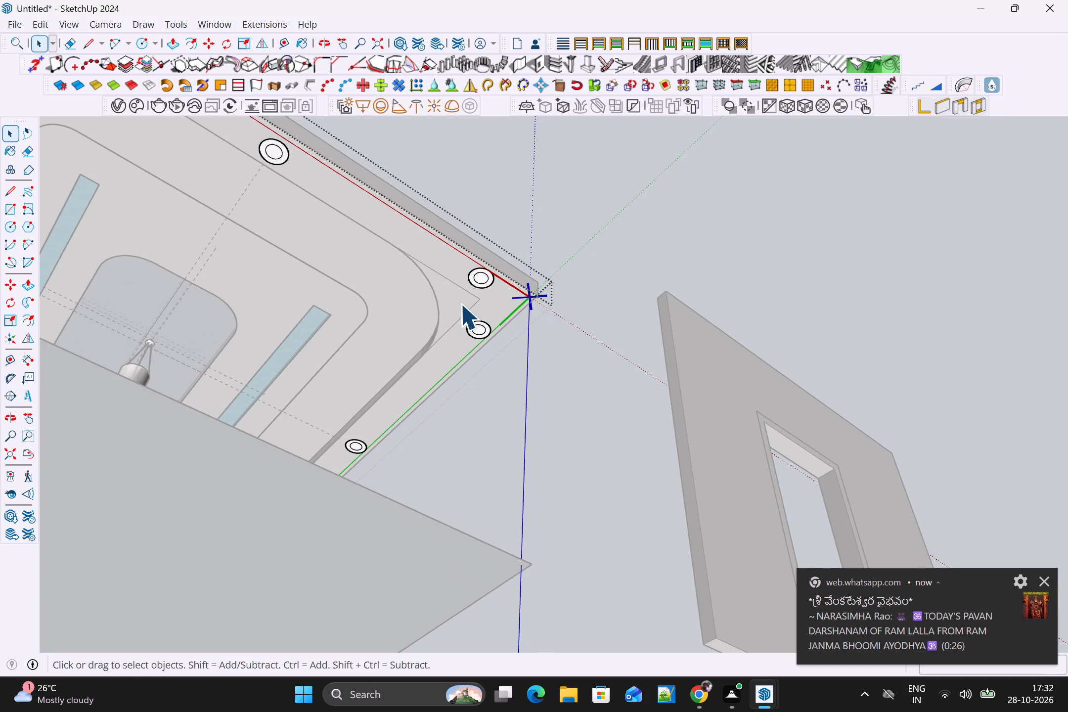
{"action": "scroll", "coordinate": [462, 311], "scroll_direction": "down", "scroll_amount": 7}
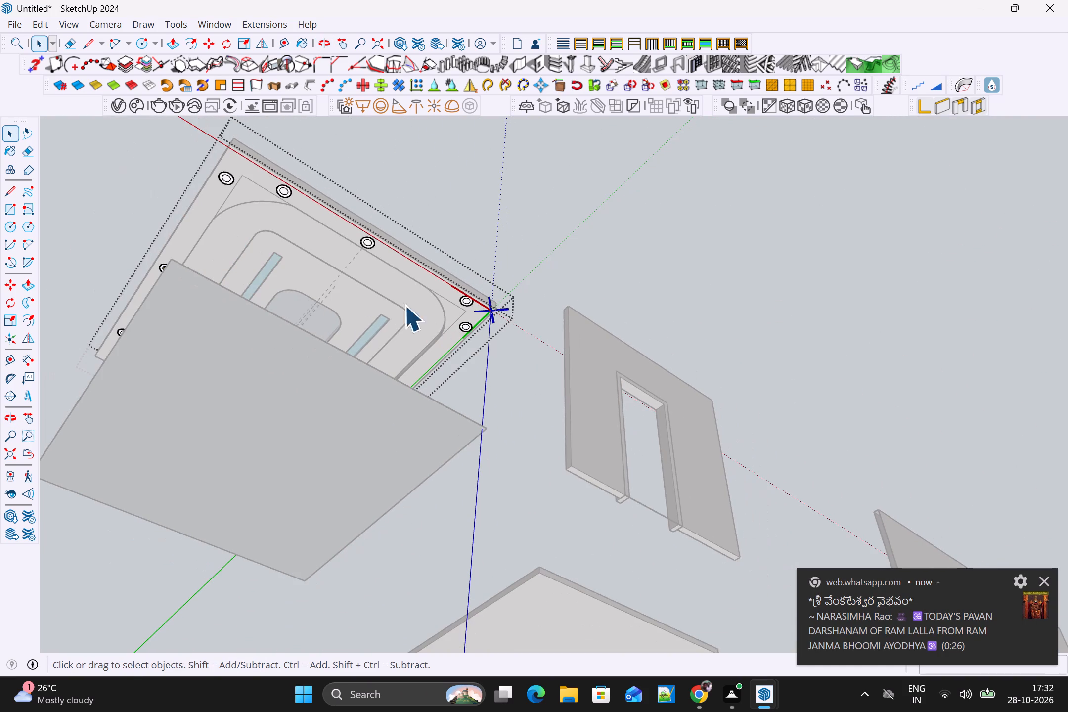
{"action": "middle_click_drag", "start_coordinate": [298, 262], "coordinate": [376, 320]}
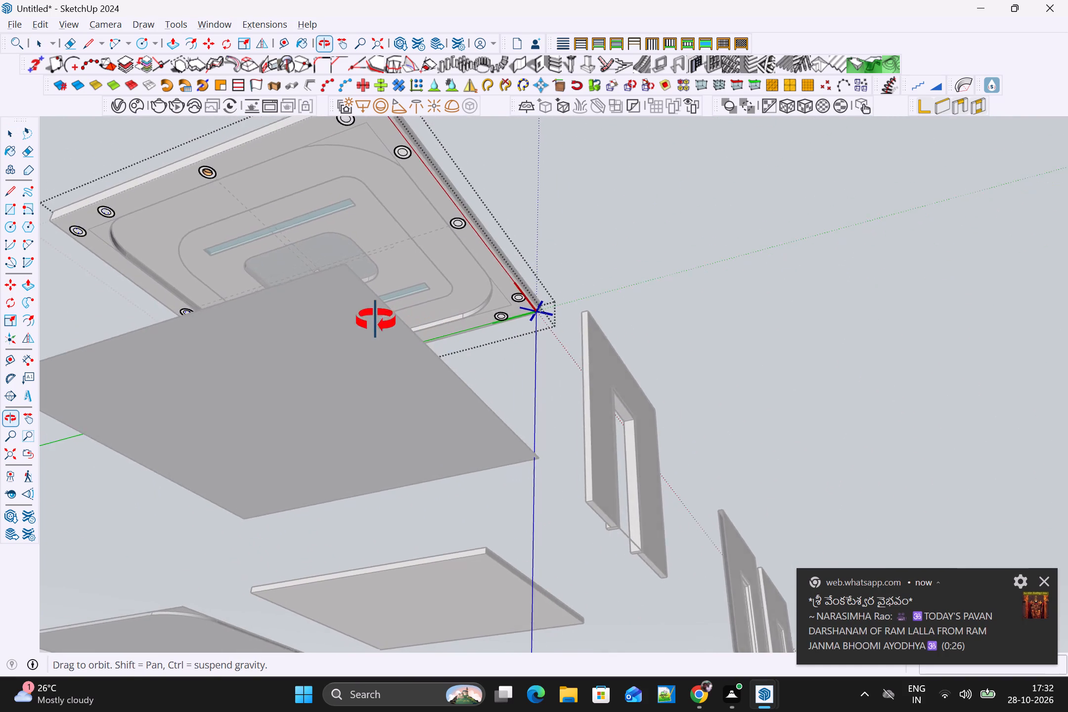
{"action": "middle_click_drag", "start_coordinate": [376, 320], "coordinate": [0, 331]}
{"action": "middle_click_drag", "start_coordinate": [594, 432], "coordinate": [181, 297]}
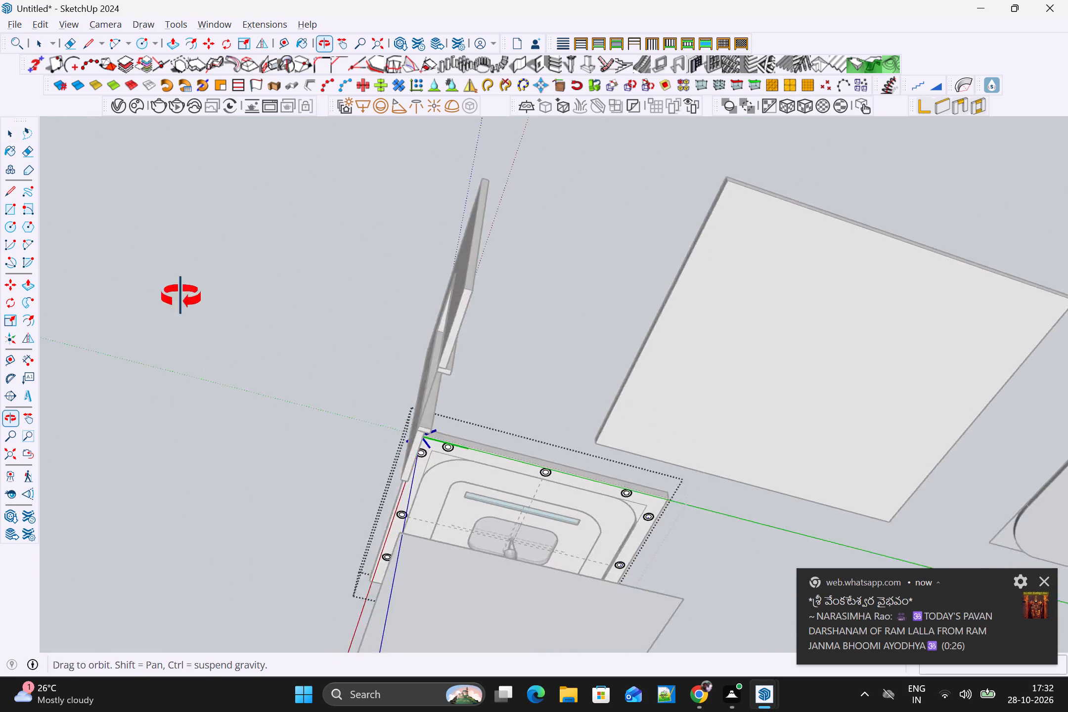
{"action": "middle_click_drag", "start_coordinate": [181, 297], "coordinate": [178, 297]}
{"action": "scroll", "coordinate": [783, 505], "scroll_direction": "up", "scroll_amount": 4}
{"action": "middle_click_drag", "start_coordinate": [775, 479], "coordinate": [789, 424]}
{"action": "scroll", "coordinate": [775, 459], "scroll_direction": "up", "scroll_amount": 1}
{"action": "scroll", "coordinate": [605, 492], "scroll_direction": "up", "scroll_amount": 4}
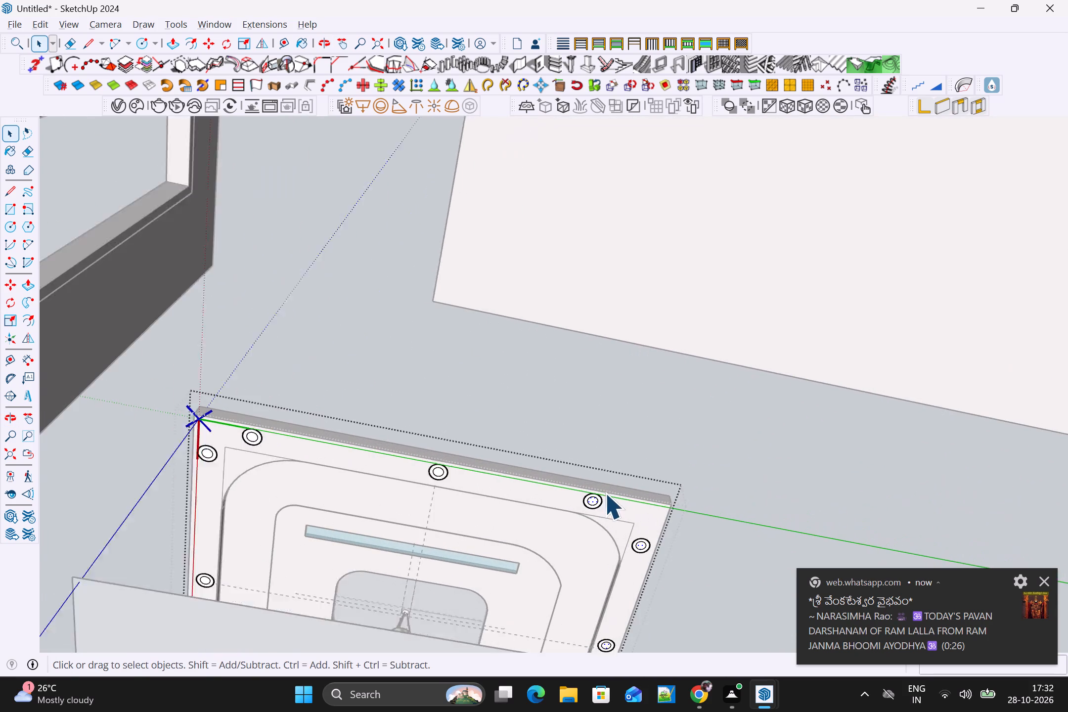
{"action": "scroll", "coordinate": [499, 493], "scroll_direction": "up", "scroll_amount": 1}
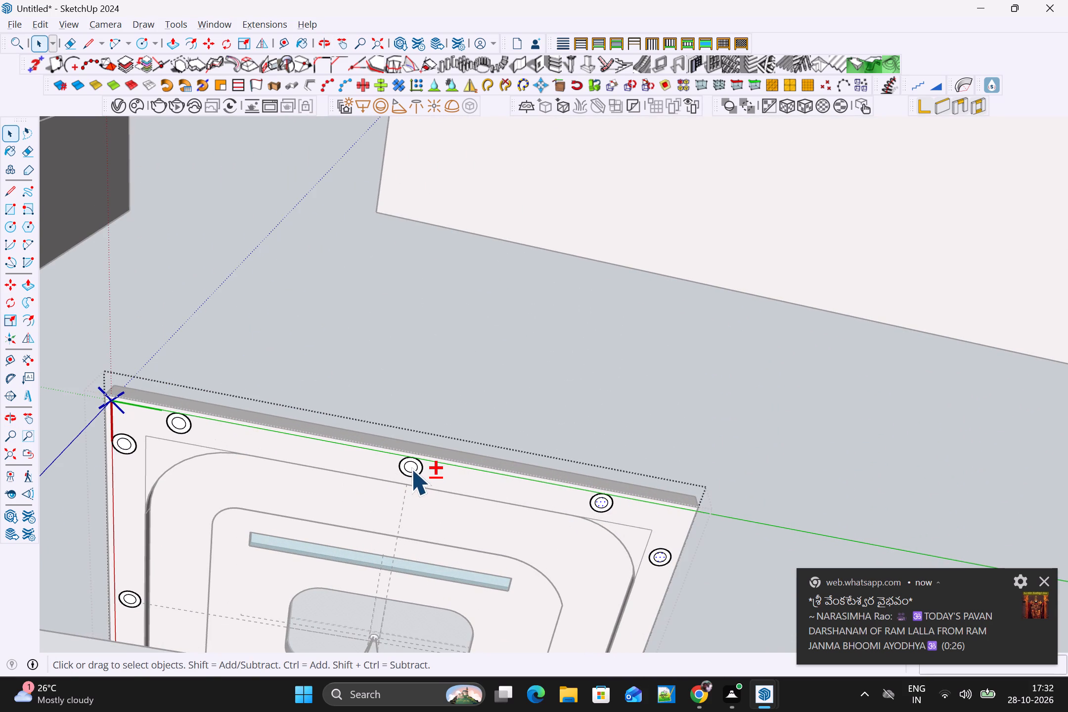
{"action": "left_click", "coordinate": [410, 468], "text": "shift"}
{"action": "left_click", "coordinate": [179, 421], "text": "shift"}
{"action": "left_click", "coordinate": [123, 443], "text": "shift"}
Add the inner faces of the middle fixture along the red-axis edge and the two fixtures at its far corner to the selection.
{"action": "middle_click_drag", "start_coordinate": [190, 382], "coordinate": [265, 363]}
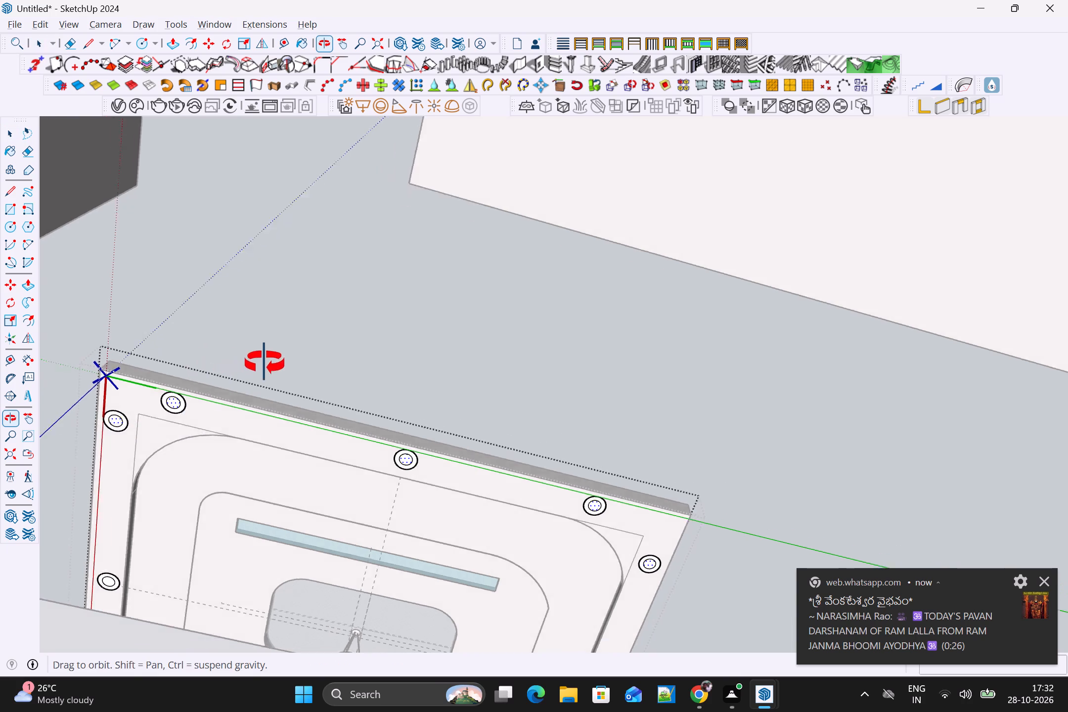
{"action": "middle_click_drag", "start_coordinate": [265, 363], "coordinate": [502, 441]}
{"action": "middle_click_drag", "start_coordinate": [428, 406], "coordinate": [637, 506], "text": "shift"}
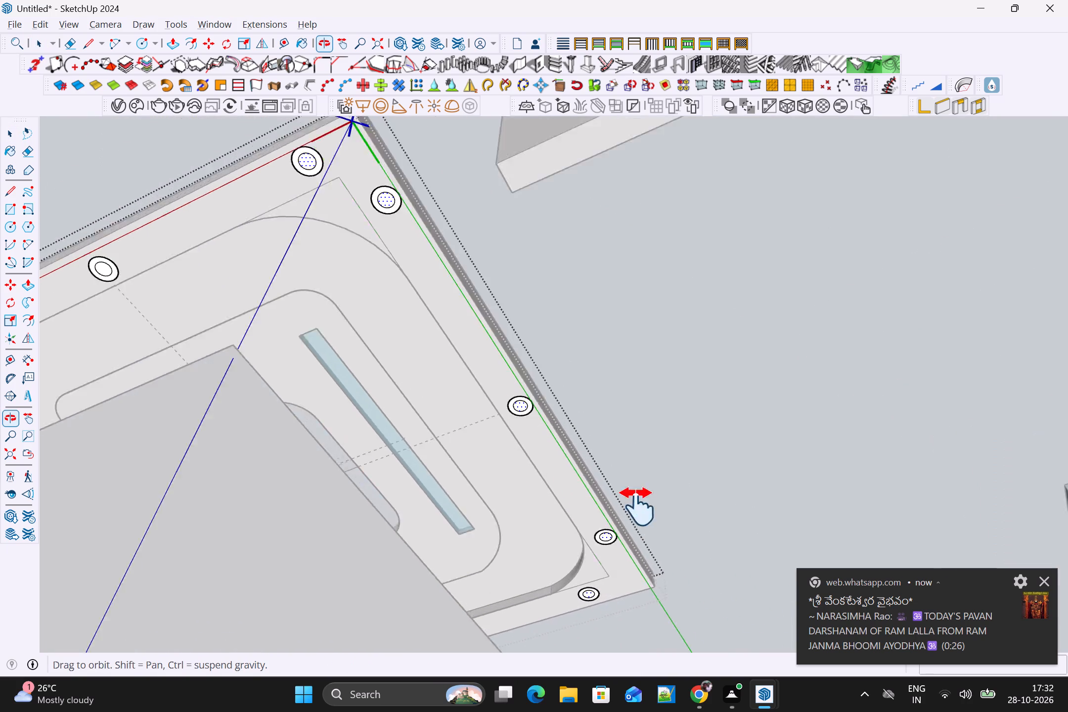
{"action": "middle_click_drag", "start_coordinate": [637, 506], "coordinate": [726, 559], "text": "shift"}
{"action": "left_click", "coordinate": [313, 391], "text": "shift"}
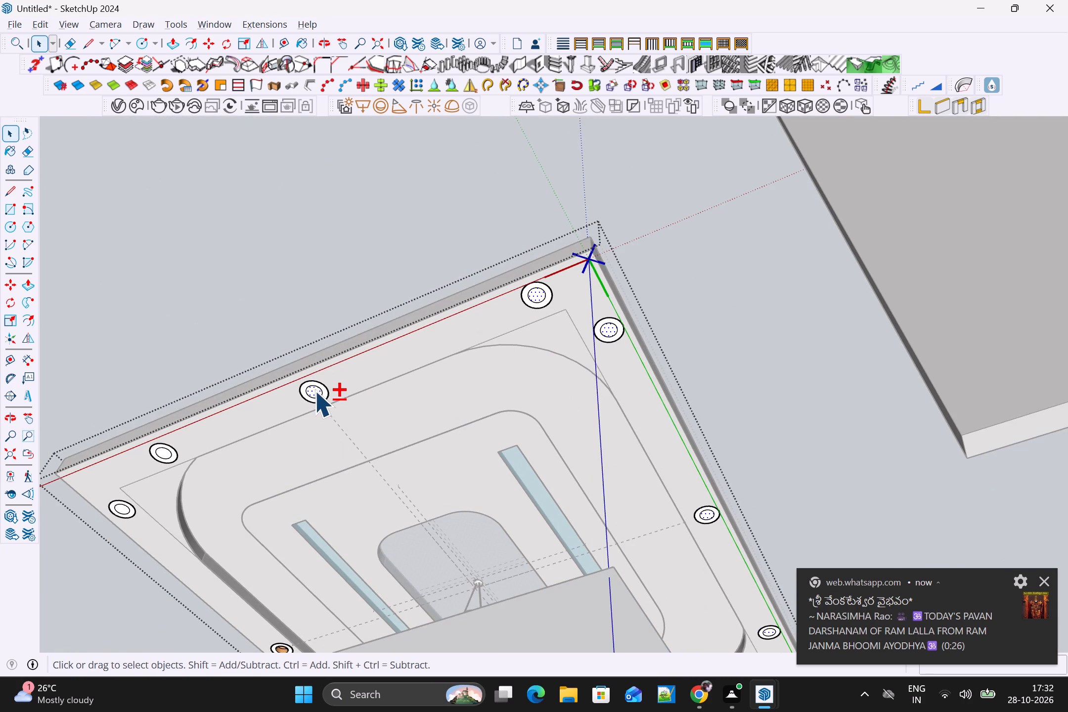
{"action": "left_click", "coordinate": [162, 451], "text": "shift"}
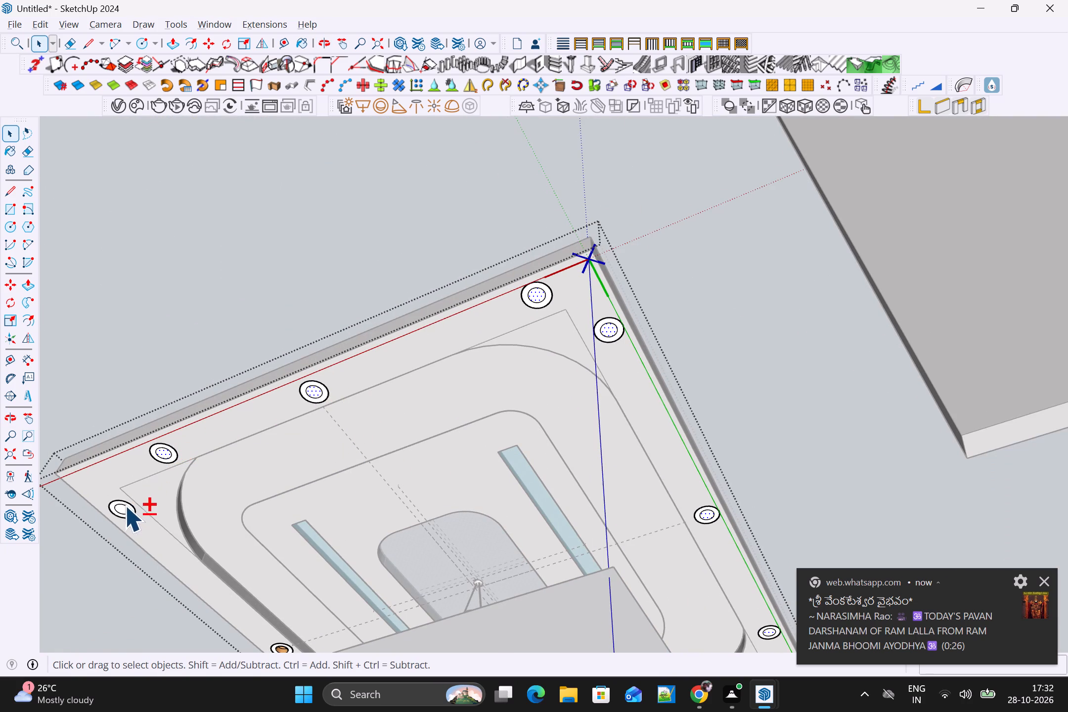
{"action": "left_click", "coordinate": [121, 509], "text": "shift"}
{"action": "middle_click_drag", "start_coordinate": [201, 410], "coordinate": [690, 441]}
{"action": "scroll", "coordinate": [579, 417], "scroll_direction": "down", "scroll_amount": 4}
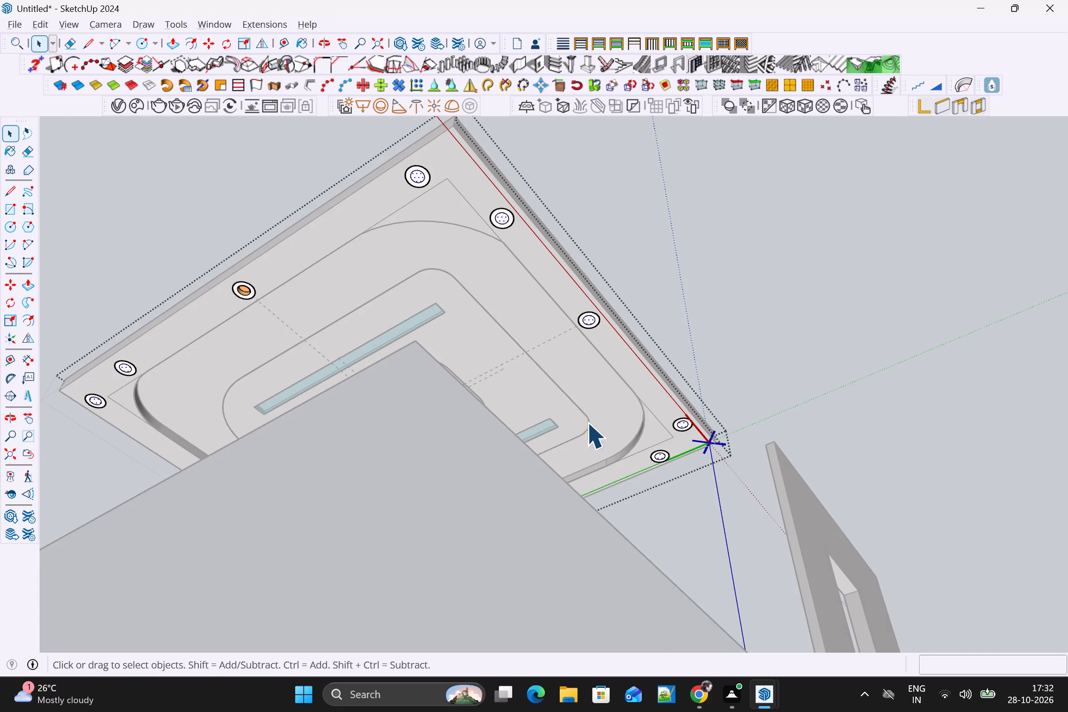
Create a new V-Ray Emissive material and apply it to the selected inner circle faces.
{"action": "left_click", "coordinate": [118, 109]}
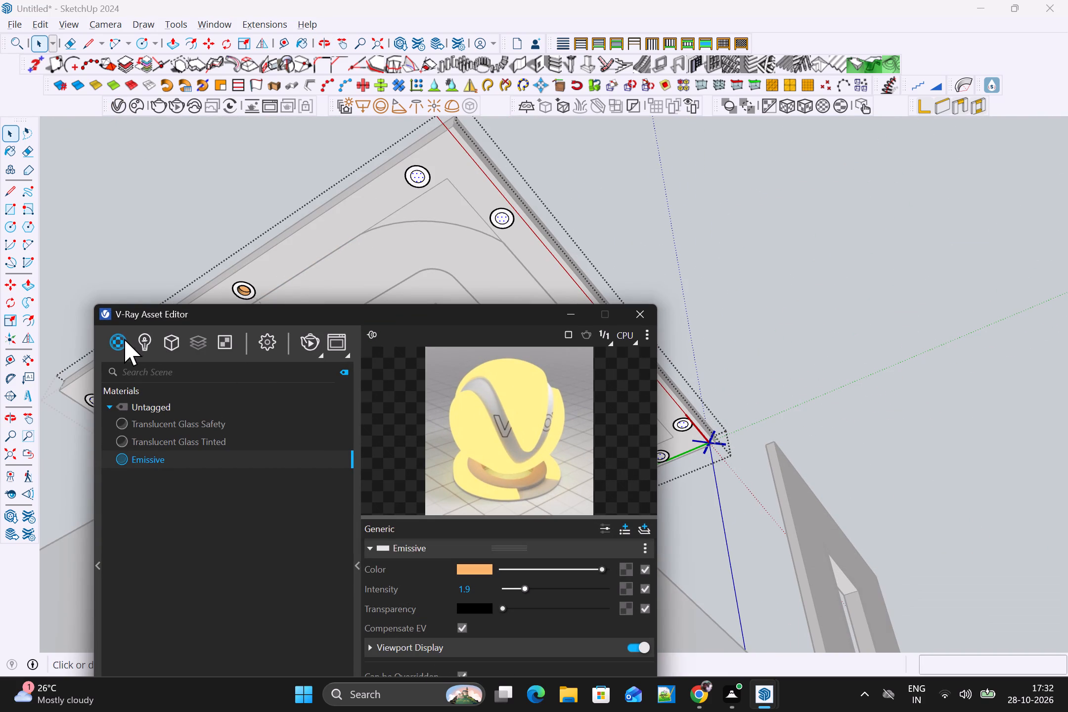
{"action": "right_click", "coordinate": [118, 339]}
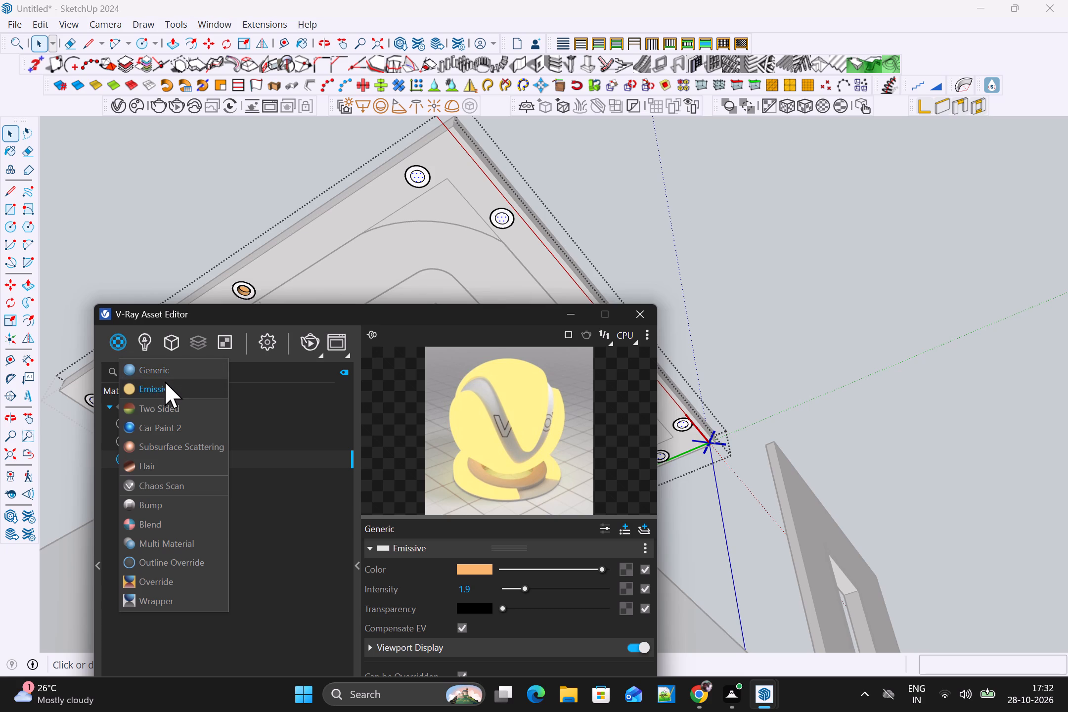
{"action": "left_click", "coordinate": [164, 383]}
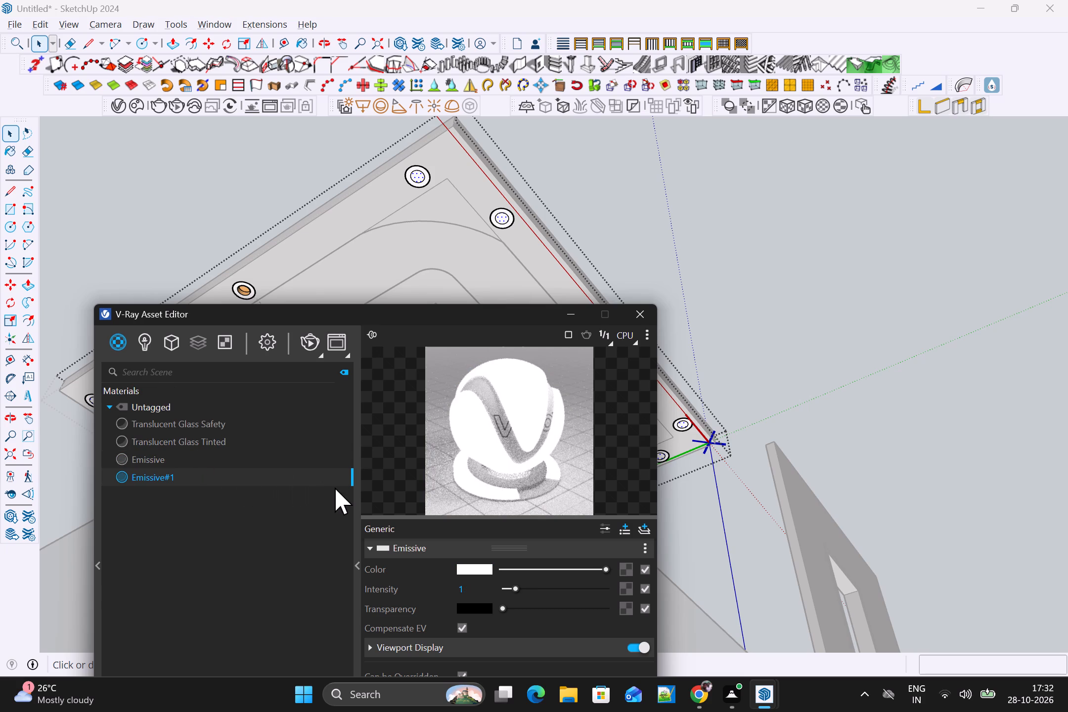
{"action": "left_click", "coordinate": [271, 476]}
{"action": "right_click", "coordinate": [273, 476]}
{"action": "left_click", "coordinate": [323, 509]}
Set the new emissive material's colour to a temperature of 3000 K.
{"action": "left_click", "coordinate": [484, 571]}
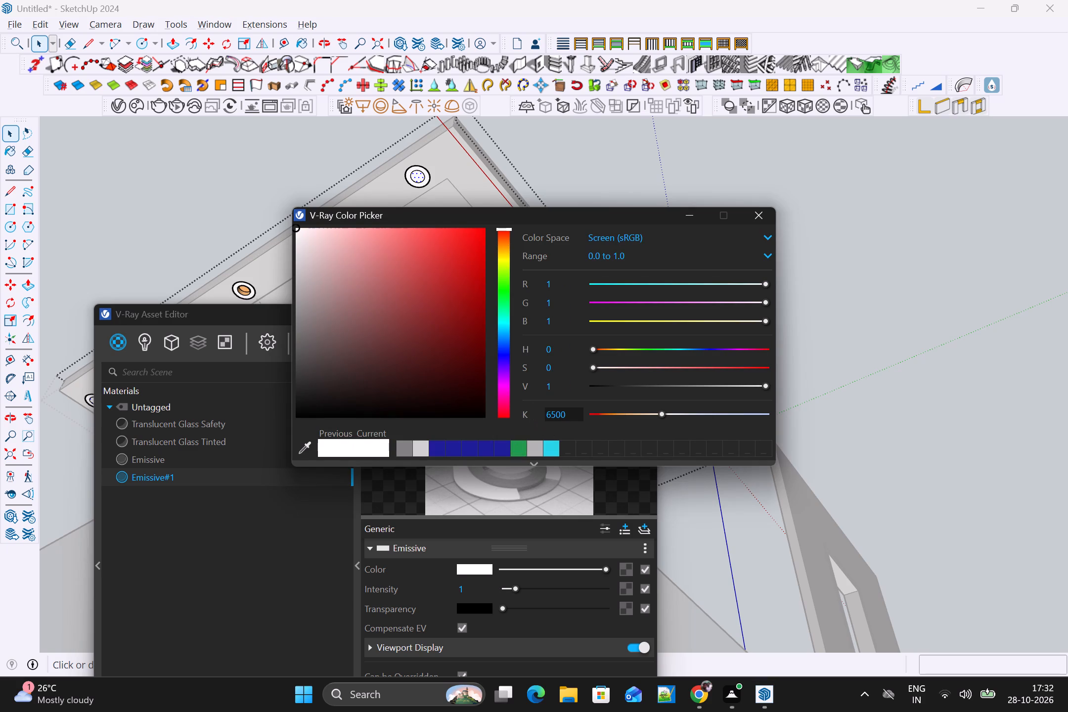
{"action": "left_click", "coordinate": [552, 411]}
{"action": "key", "text": "BackSpace"}
{"action": "key", "text": "BackSpace"}
{"action": "type", "text": "30"}
{"action": "left_click", "coordinate": [762, 218]}
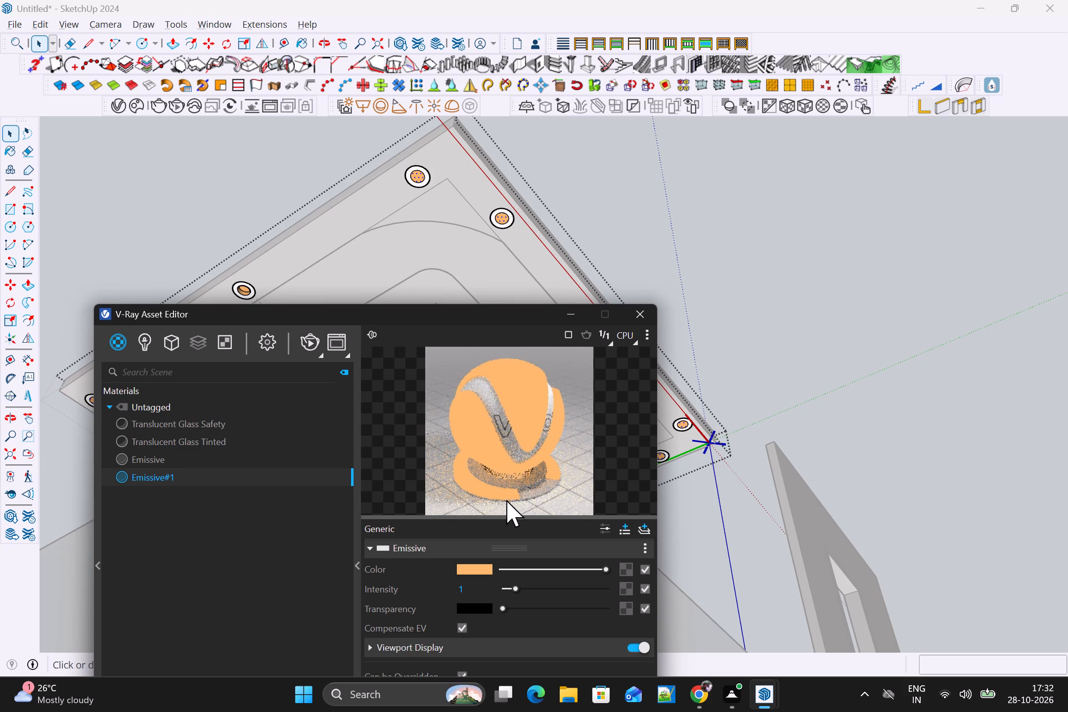
Adjust the new emissive material's intensity to 3.5 and close the asset editor.
{"action": "left_click_drag", "start_coordinate": [518, 586], "coordinate": [528, 585]}
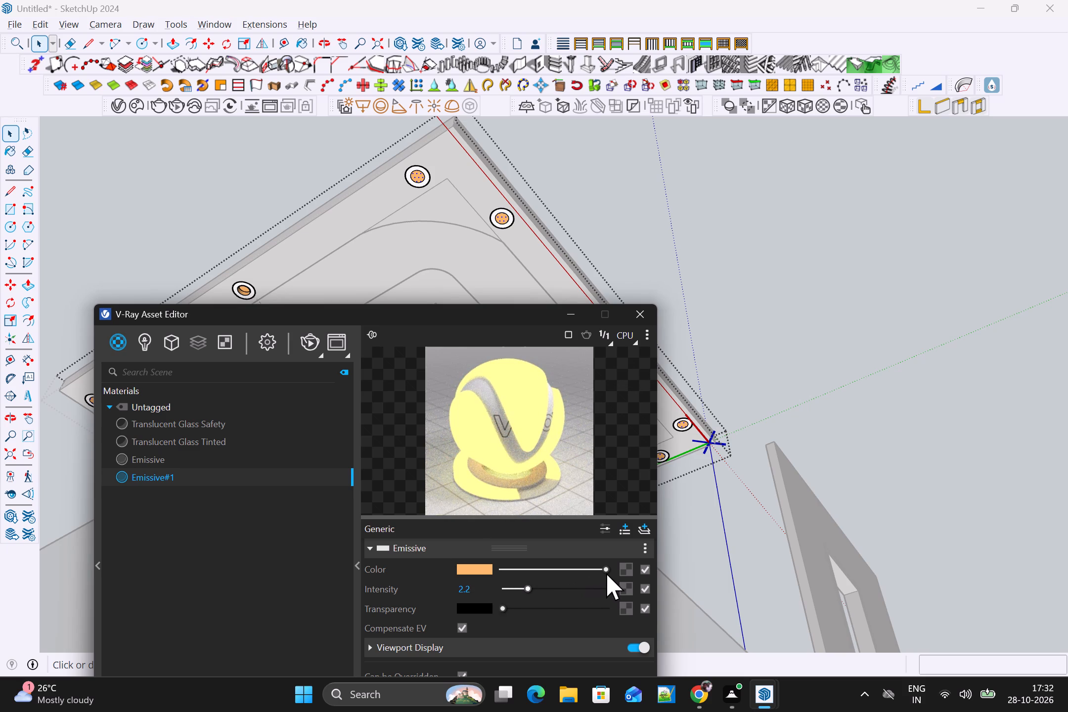
{"action": "left_click_drag", "start_coordinate": [536, 585], "coordinate": [544, 588]}
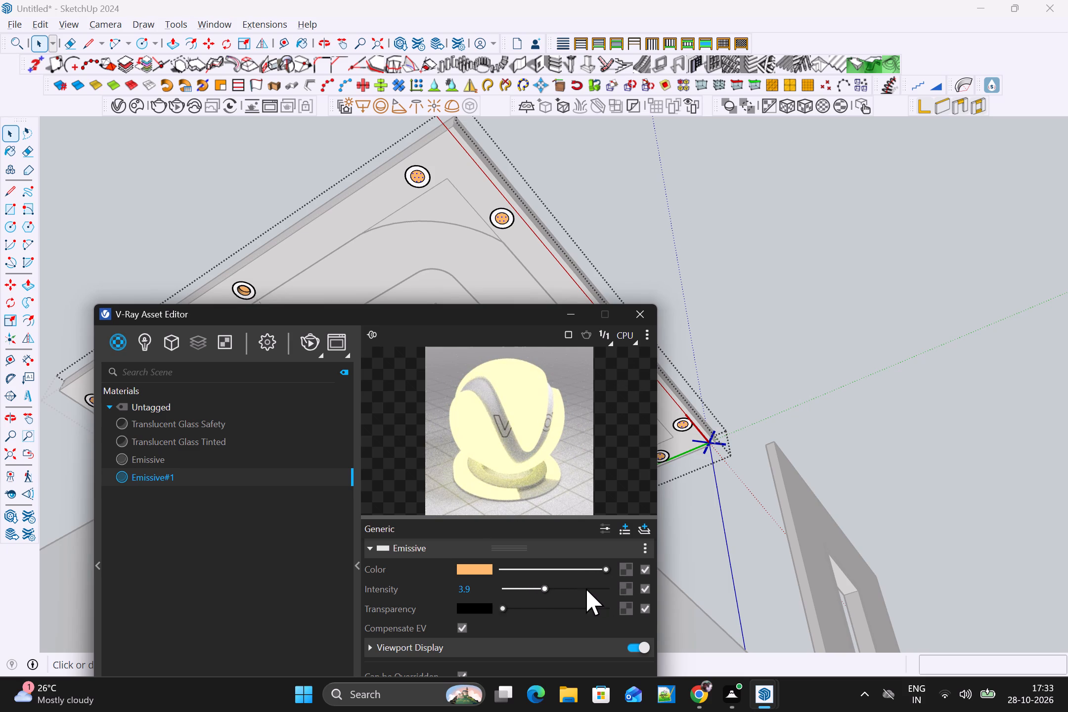
{"action": "left_click_drag", "start_coordinate": [545, 587], "coordinate": [535, 590]}
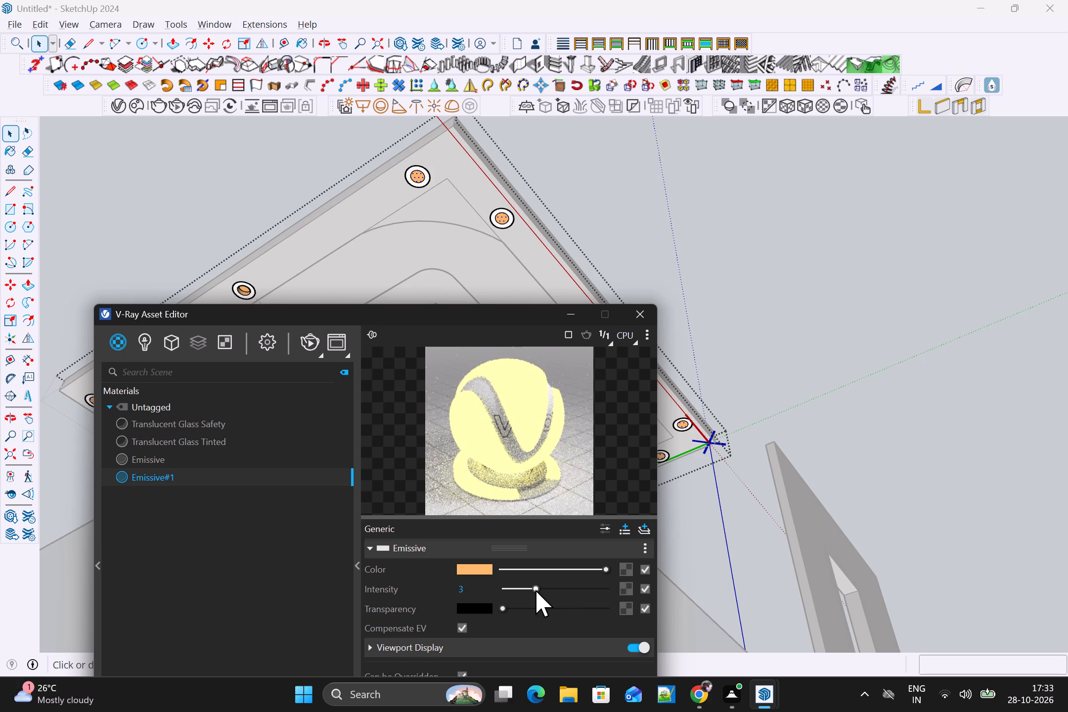
{"action": "left_click_drag", "start_coordinate": [535, 590], "coordinate": [536, 590]}
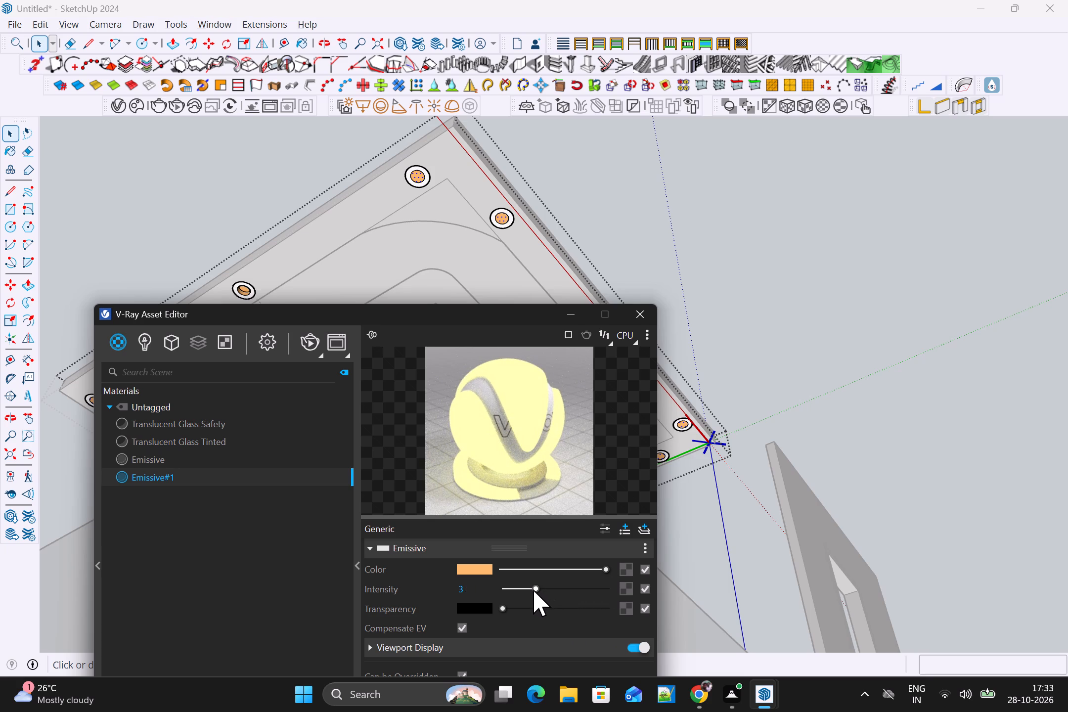
{"action": "left_click_drag", "start_coordinate": [533, 587], "coordinate": [554, 588]}
{"action": "left_click_drag", "start_coordinate": [554, 588], "coordinate": [574, 587]}
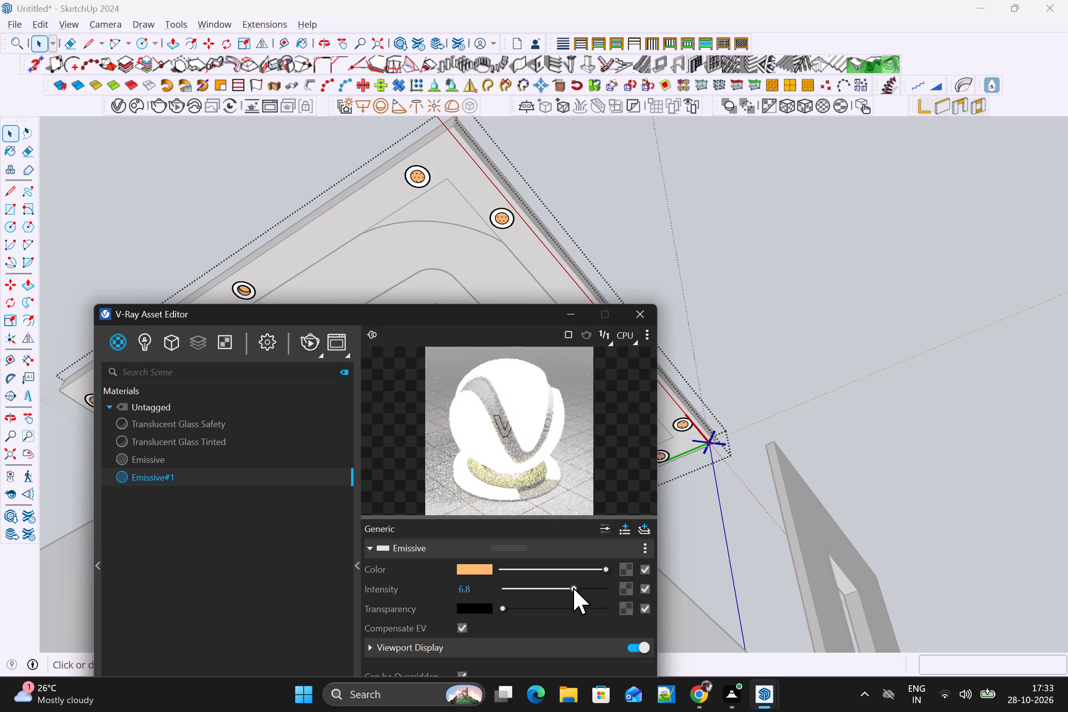
{"action": "left_click_drag", "start_coordinate": [573, 587], "coordinate": [552, 588]}
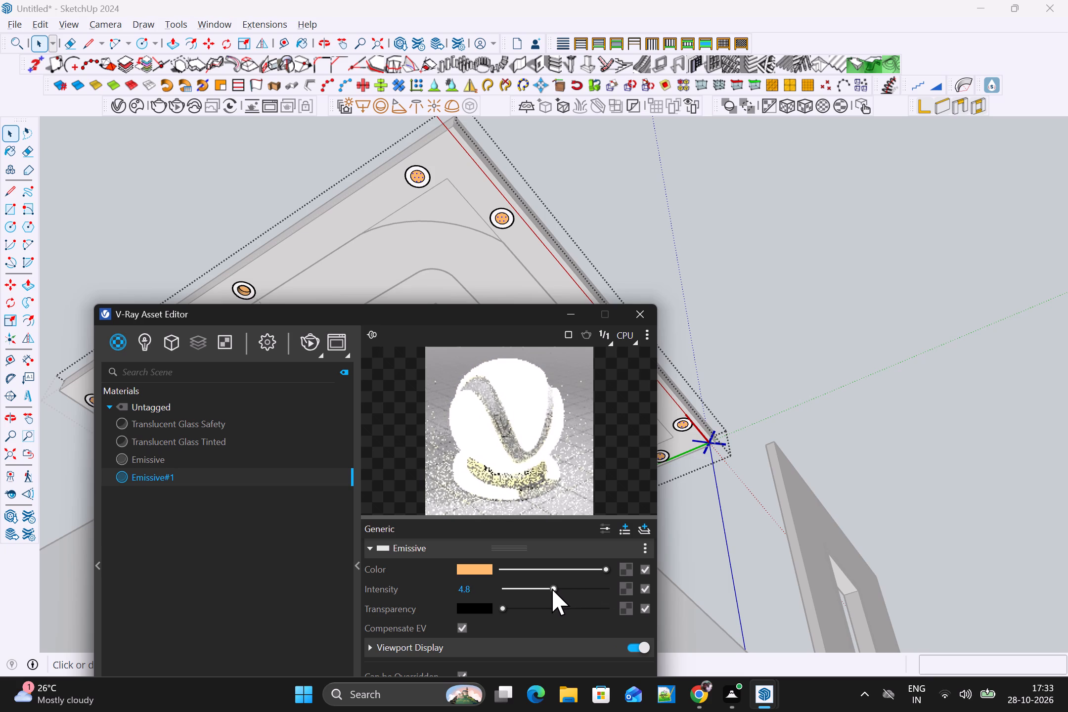
{"action": "left_click_drag", "start_coordinate": [552, 588], "coordinate": [551, 588]}
{"action": "left_click_drag", "start_coordinate": [553, 589], "coordinate": [550, 589]}
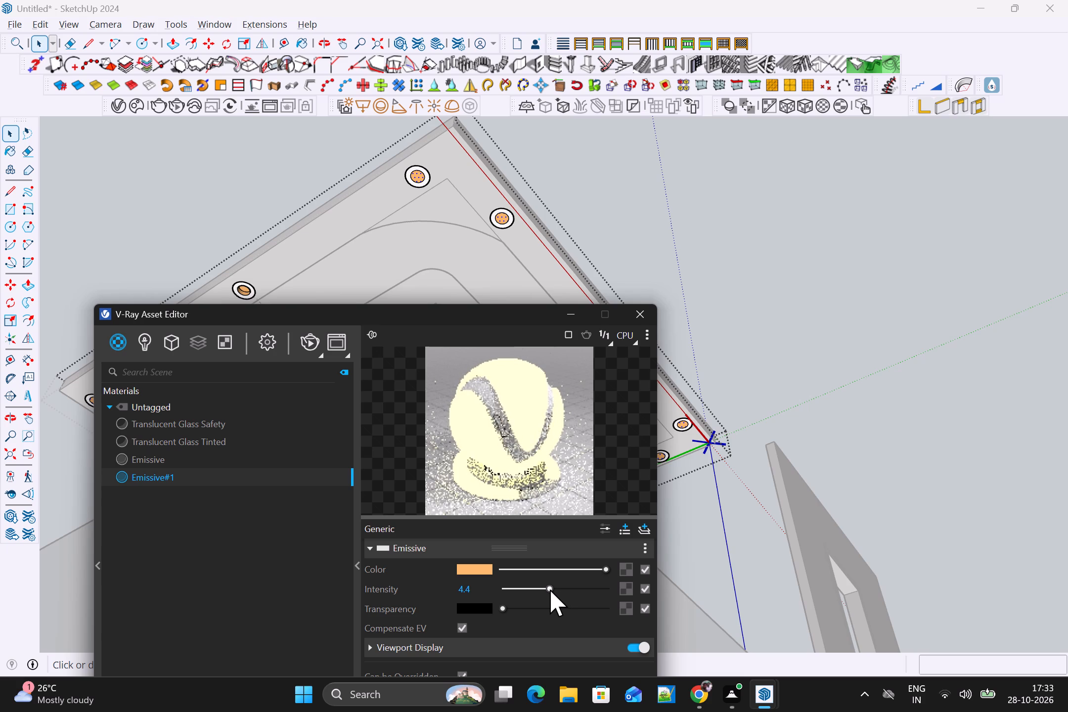
{"action": "left_click_drag", "start_coordinate": [550, 589], "coordinate": [540, 589]}
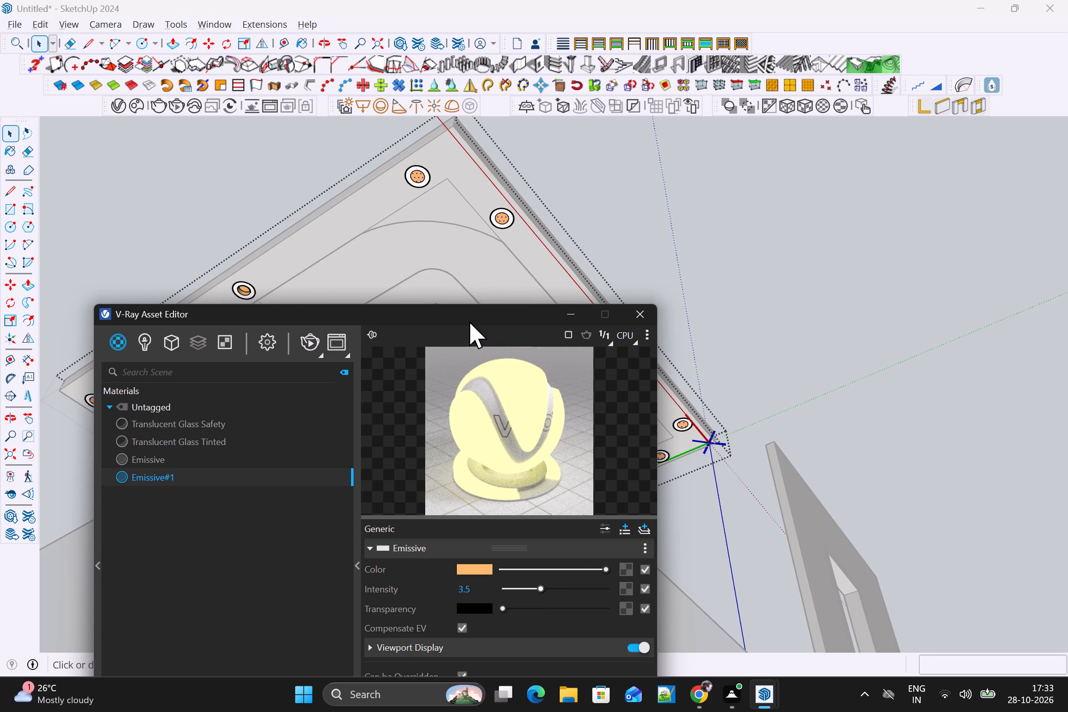
{"action": "left_click_drag", "start_coordinate": [470, 321], "coordinate": [463, 375]}
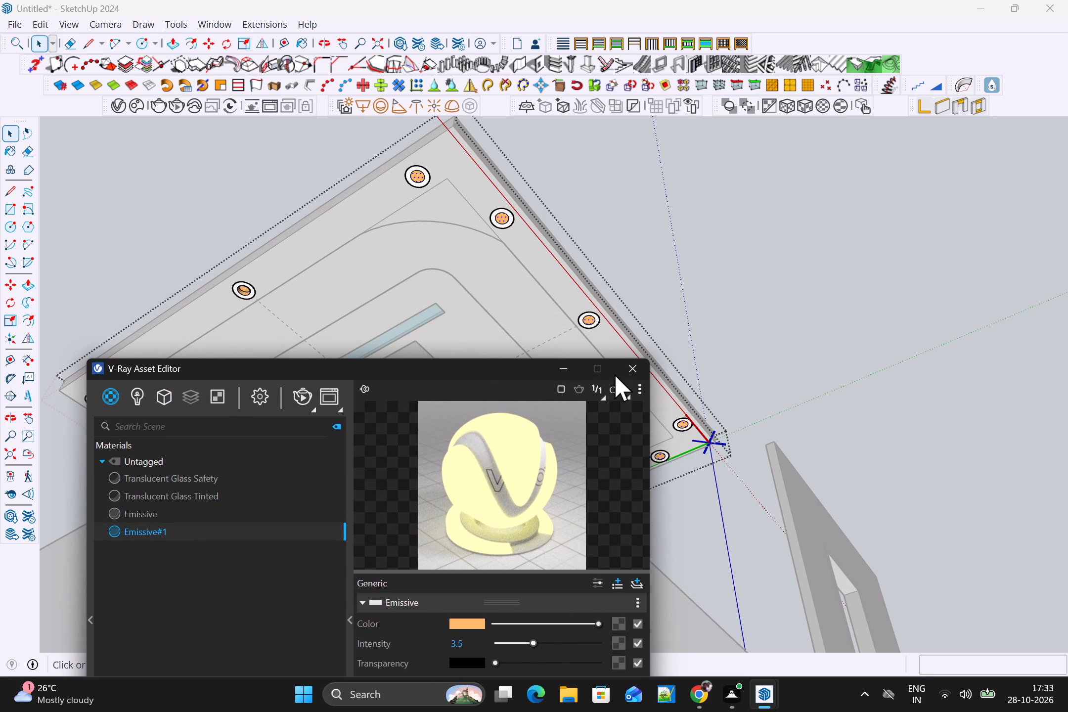
{"action": "left_click", "coordinate": [638, 360]}
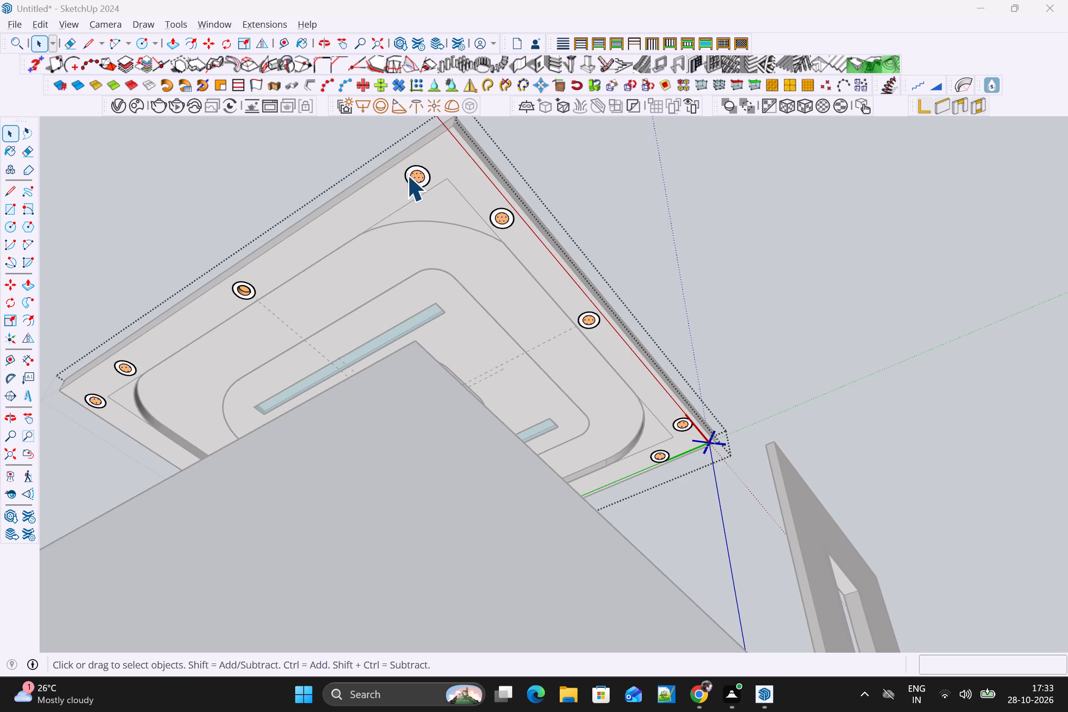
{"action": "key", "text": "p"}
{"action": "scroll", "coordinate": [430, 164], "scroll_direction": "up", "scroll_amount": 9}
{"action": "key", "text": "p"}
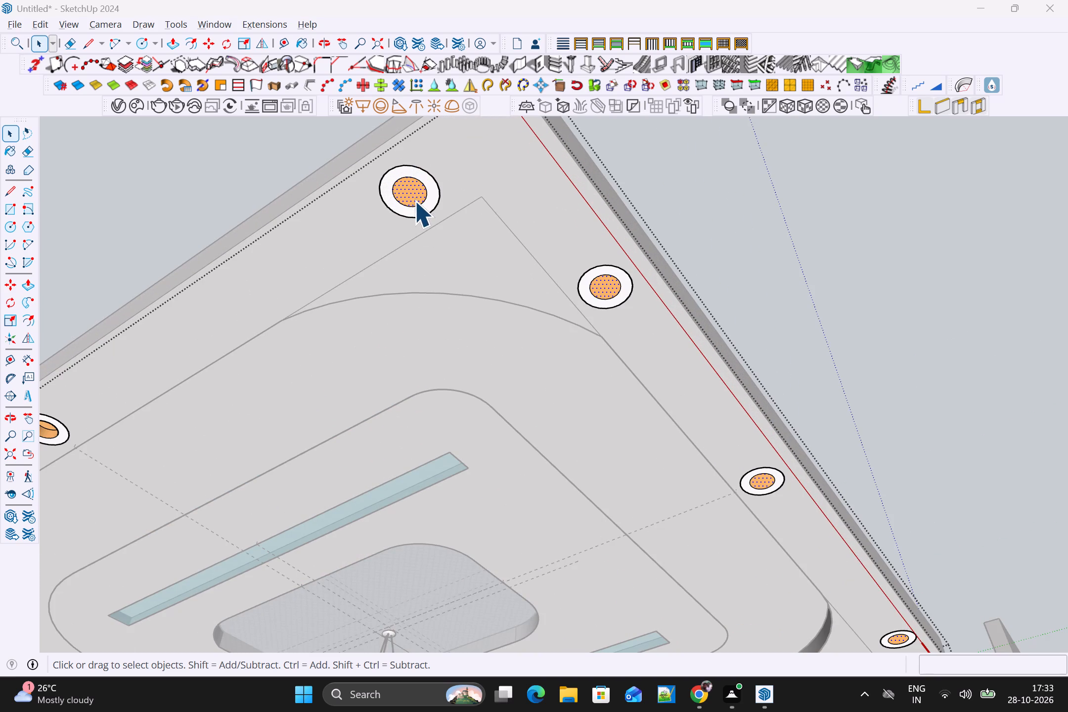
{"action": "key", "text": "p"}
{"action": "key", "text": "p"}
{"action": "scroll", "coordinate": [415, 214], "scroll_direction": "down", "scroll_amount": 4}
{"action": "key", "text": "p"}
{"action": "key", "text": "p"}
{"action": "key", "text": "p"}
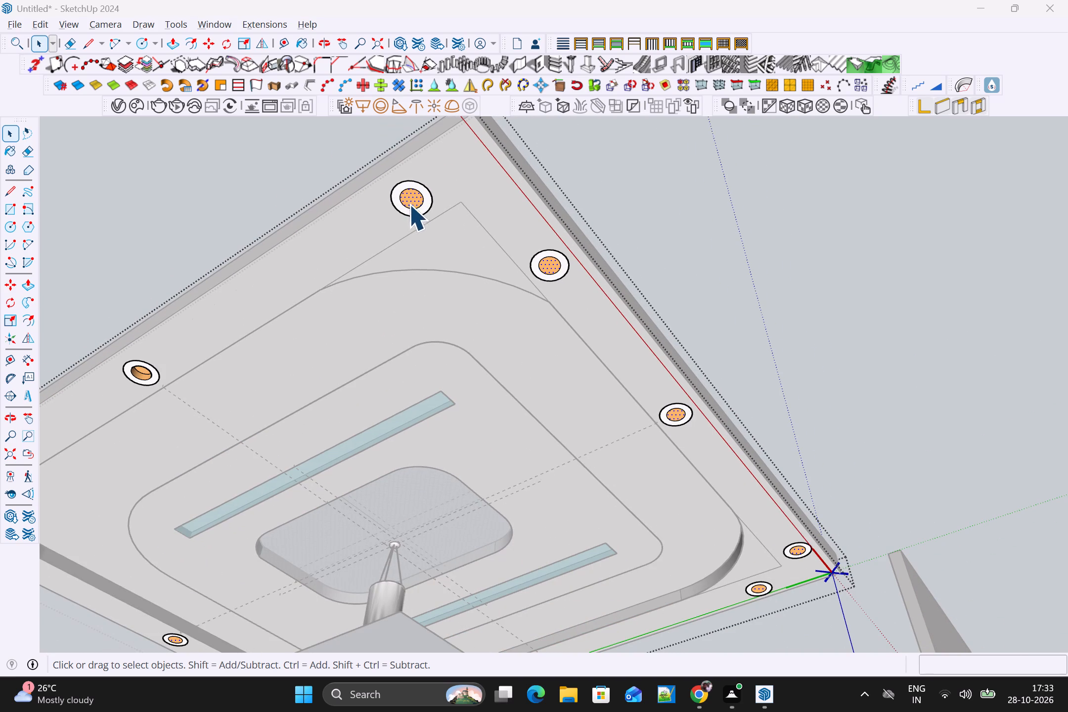
Push the inner circle face of the red-axis edge fixture nearest its far corner about 1 5/8" into the ceiling.
{"action": "middle_click_drag", "start_coordinate": [552, 265], "coordinate": [524, 294]}
{"action": "scroll", "coordinate": [524, 295], "scroll_direction": "up", "scroll_amount": 4}
{"action": "left_click", "coordinate": [526, 292]}
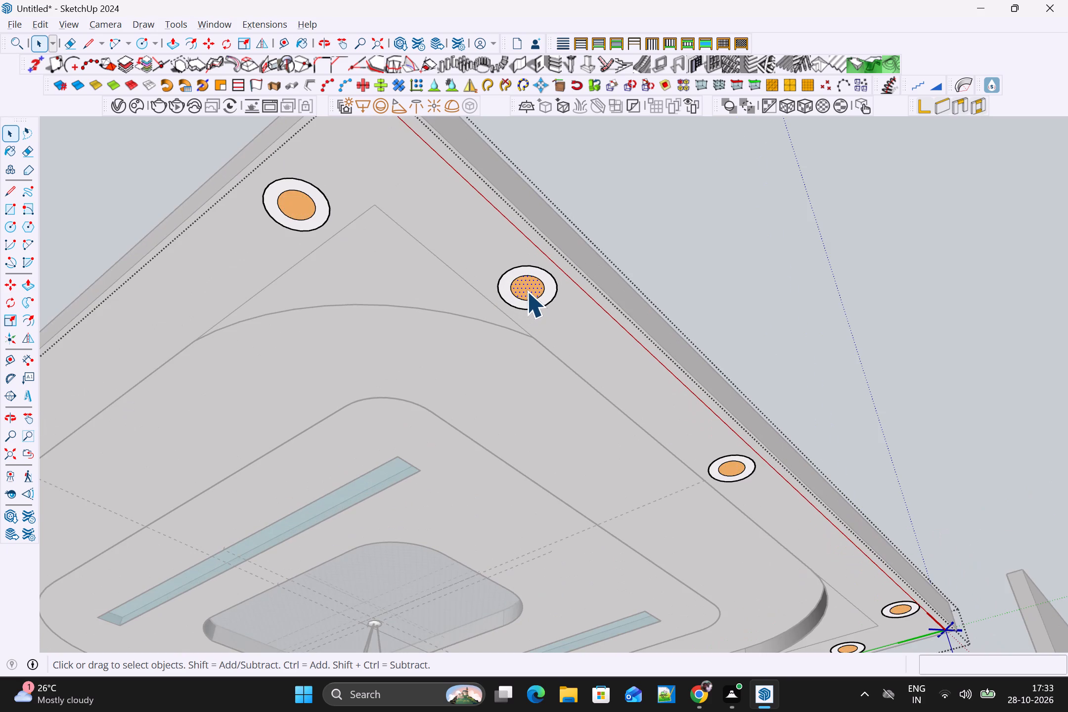
{"action": "left_click", "coordinate": [527, 289]}
{"action": "scroll", "coordinate": [526, 287], "scroll_direction": "up", "scroll_amount": 4}
{"action": "triple_click", "coordinate": [527, 288]}
{"action": "double_click", "coordinate": [527, 289]}
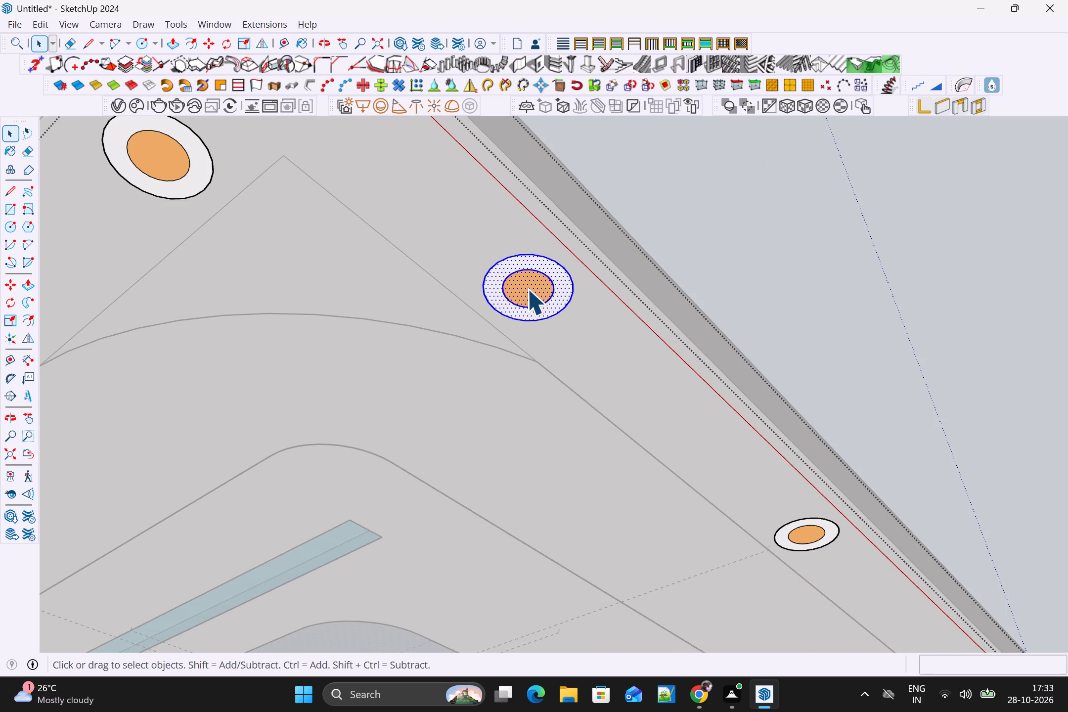
{"action": "left_click", "coordinate": [527, 289]}
{"action": "double_click", "coordinate": [527, 289]}
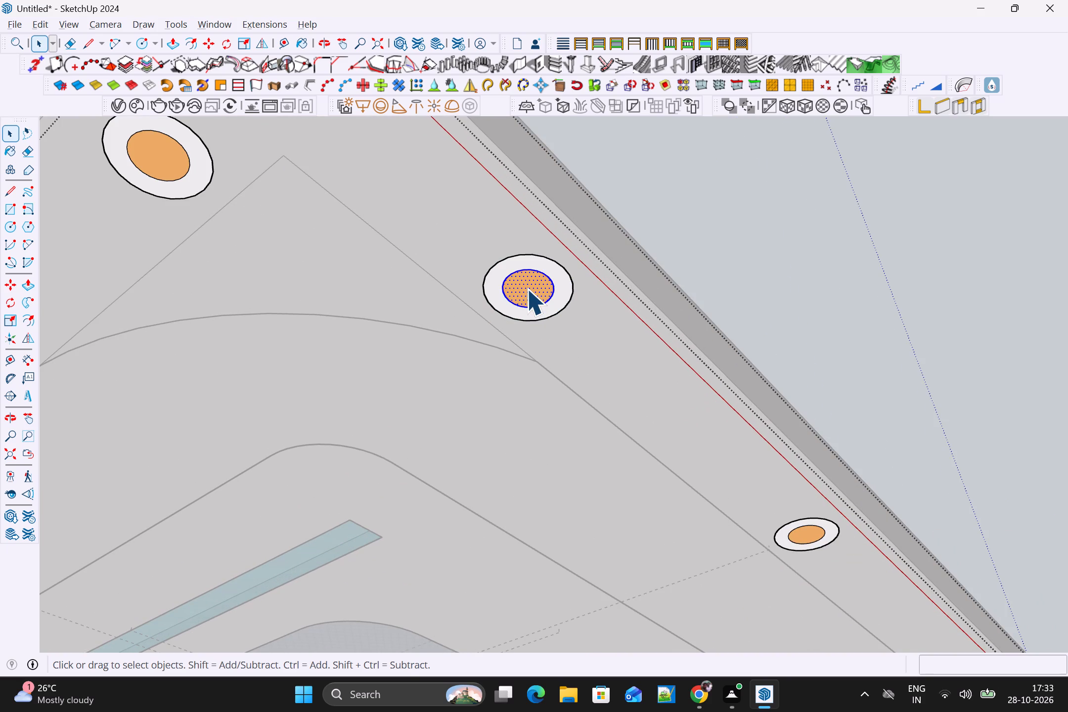
{"action": "key", "text": "p"}
{"action": "left_click", "coordinate": [527, 287]}
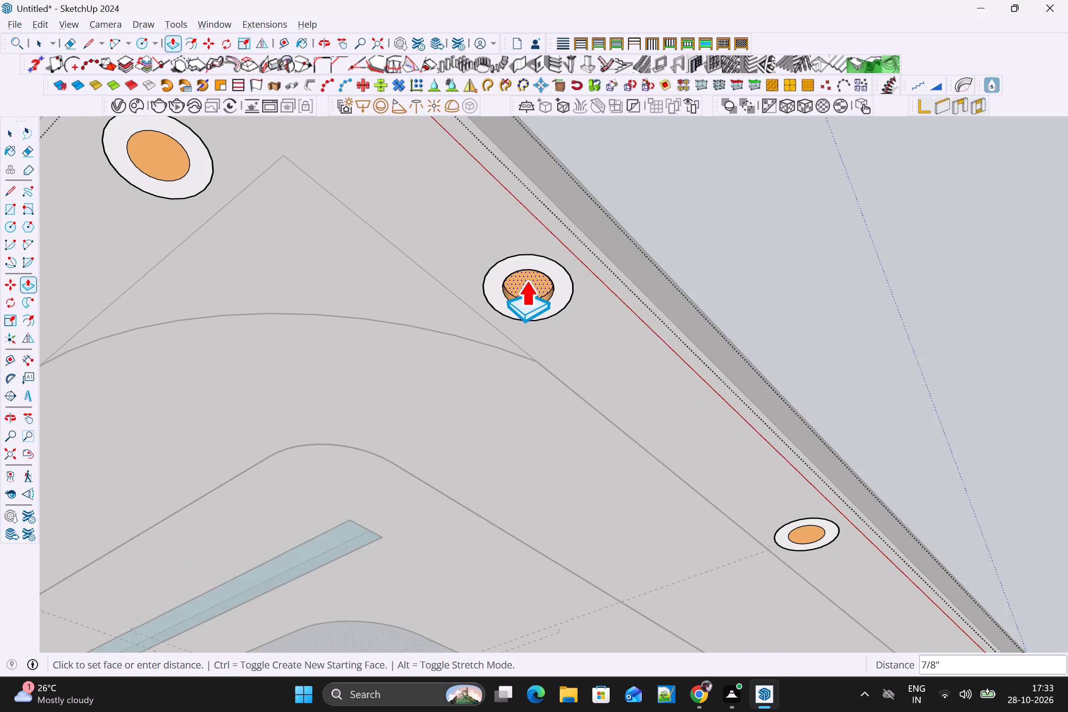
{"action": "scroll", "coordinate": [527, 279], "scroll_direction": "up", "scroll_amount": 3}
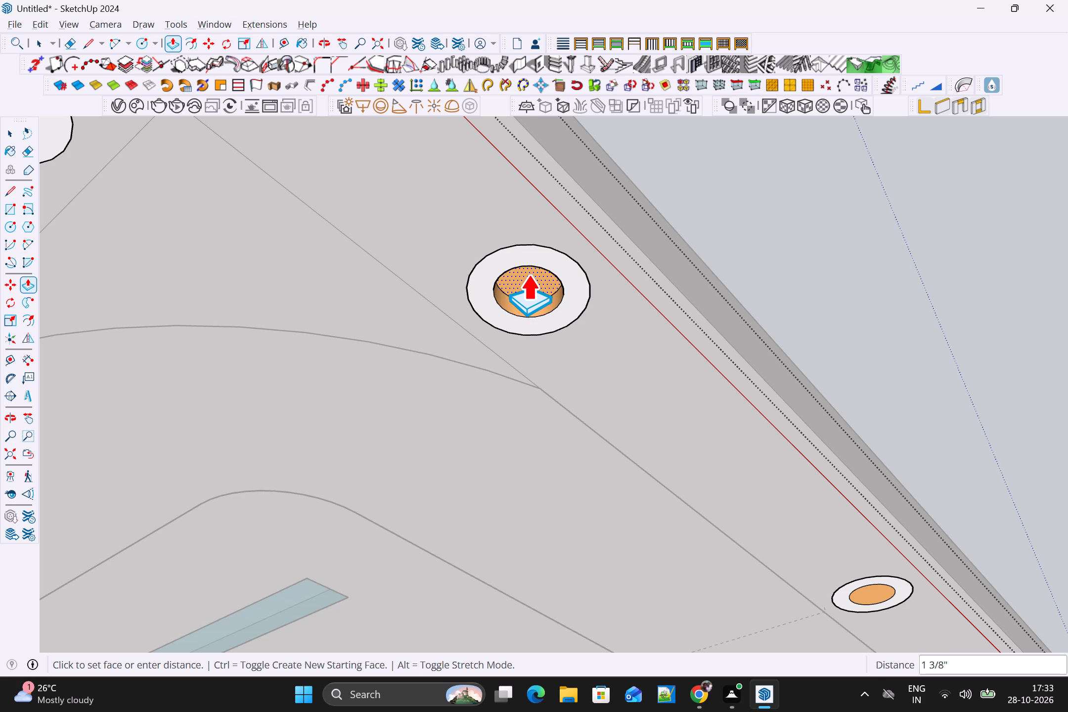
{"action": "left_click", "coordinate": [529, 271]}
{"action": "scroll", "coordinate": [537, 280], "scroll_direction": "down", "scroll_amount": 4}
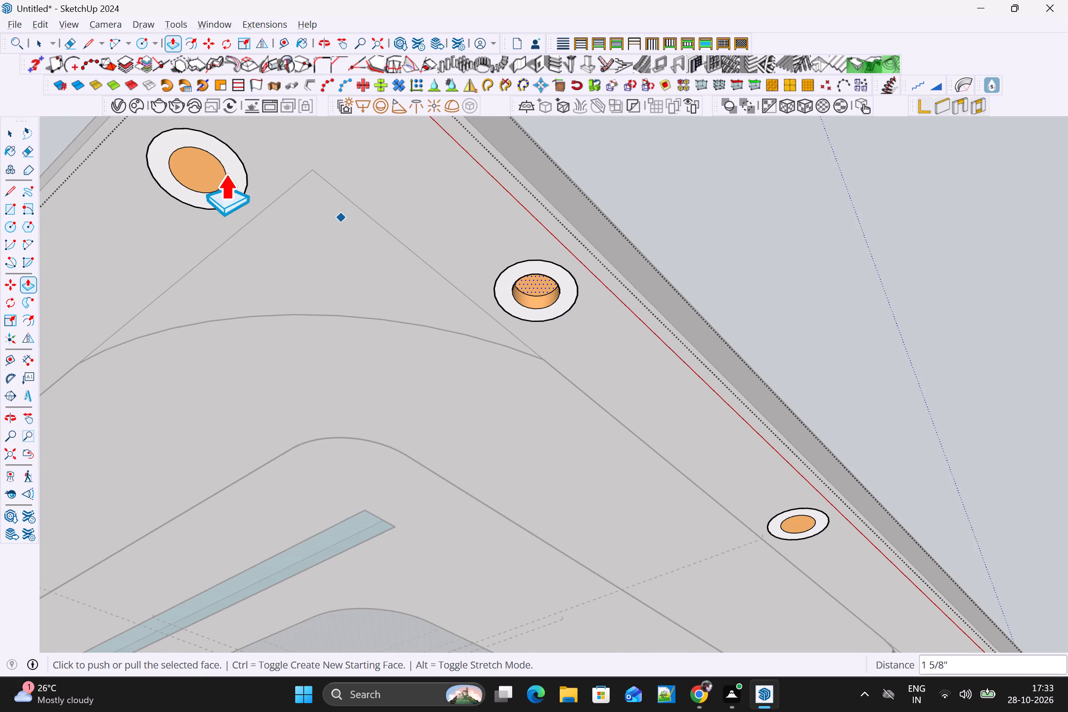
Try to repeat the same push on the inner circle face of the neighbouring fixture at that corner.
{"action": "double_click", "coordinate": [201, 161]}
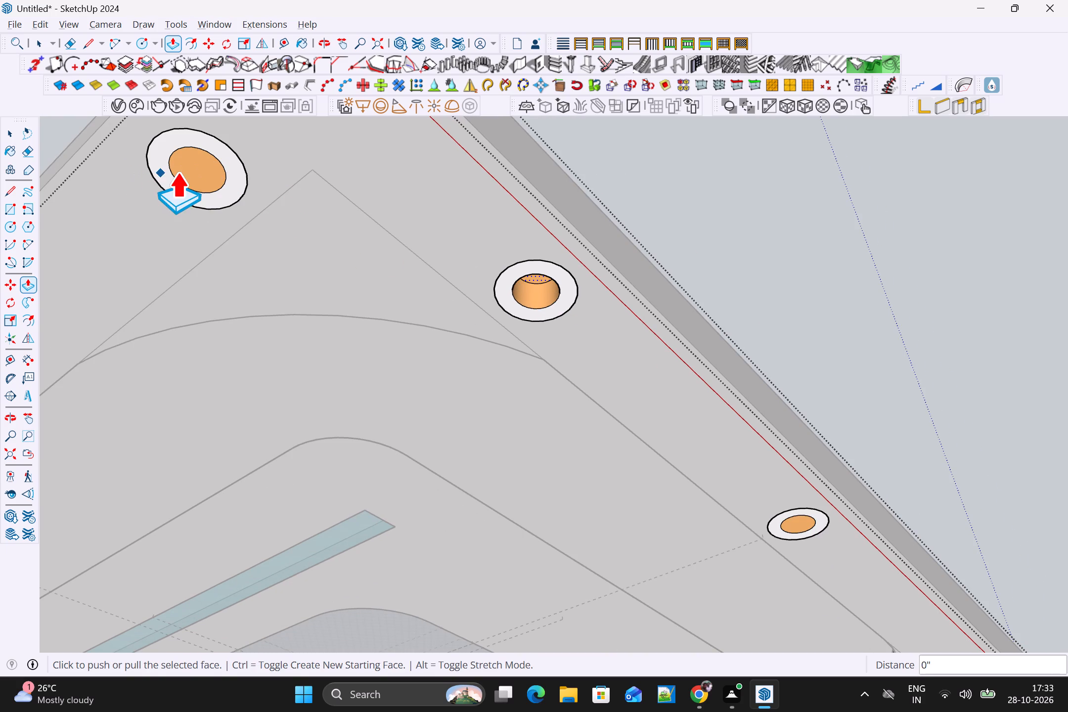
{"action": "double_click", "coordinate": [187, 169]}
{"action": "middle_click_drag", "start_coordinate": [204, 163], "coordinate": [208, 153]}
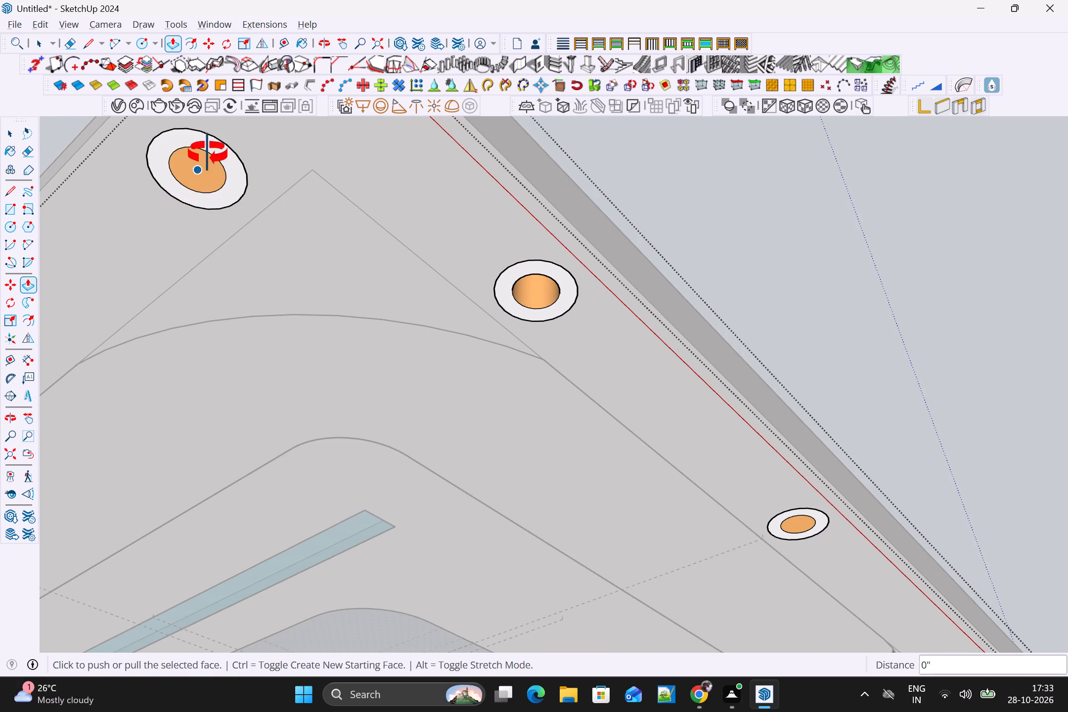
{"action": "middle_click_drag", "start_coordinate": [208, 153], "coordinate": [193, 69]}
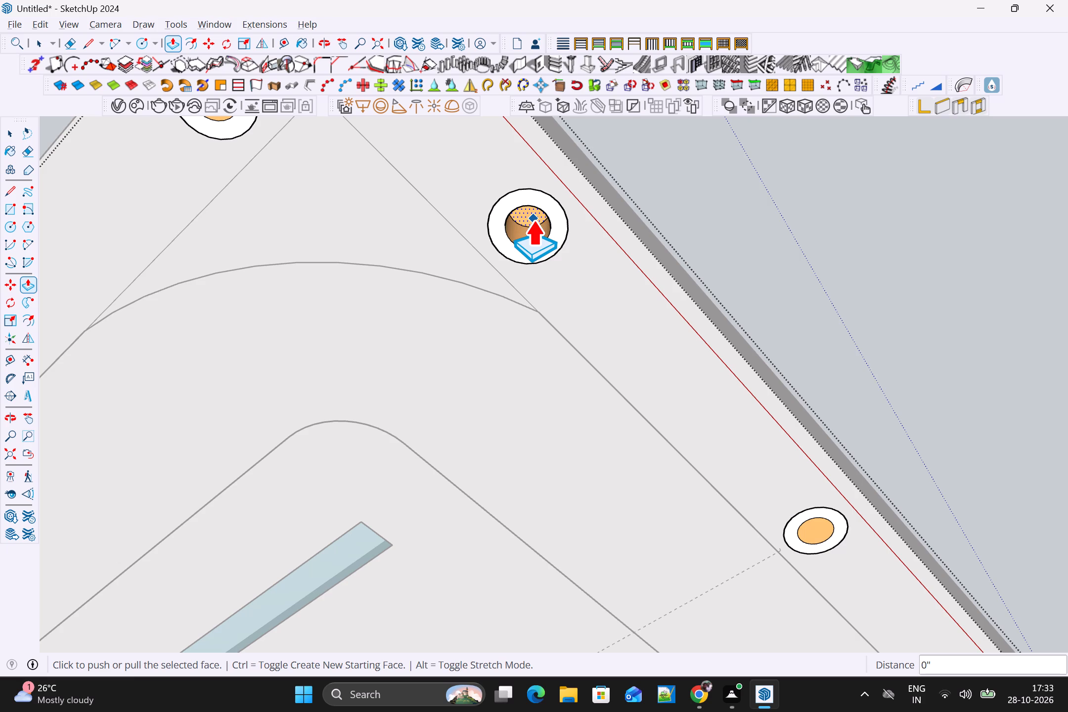
{"action": "middle_click_drag", "start_coordinate": [534, 229], "coordinate": [531, 252]}
Push the inner circle face of the neighbouring fixture at that corner about 1" into the ceiling.
{"action": "scroll", "coordinate": [485, 244], "scroll_direction": "down", "scroll_amount": 4}
{"action": "middle_click_drag", "start_coordinate": [480, 250], "coordinate": [484, 268]}
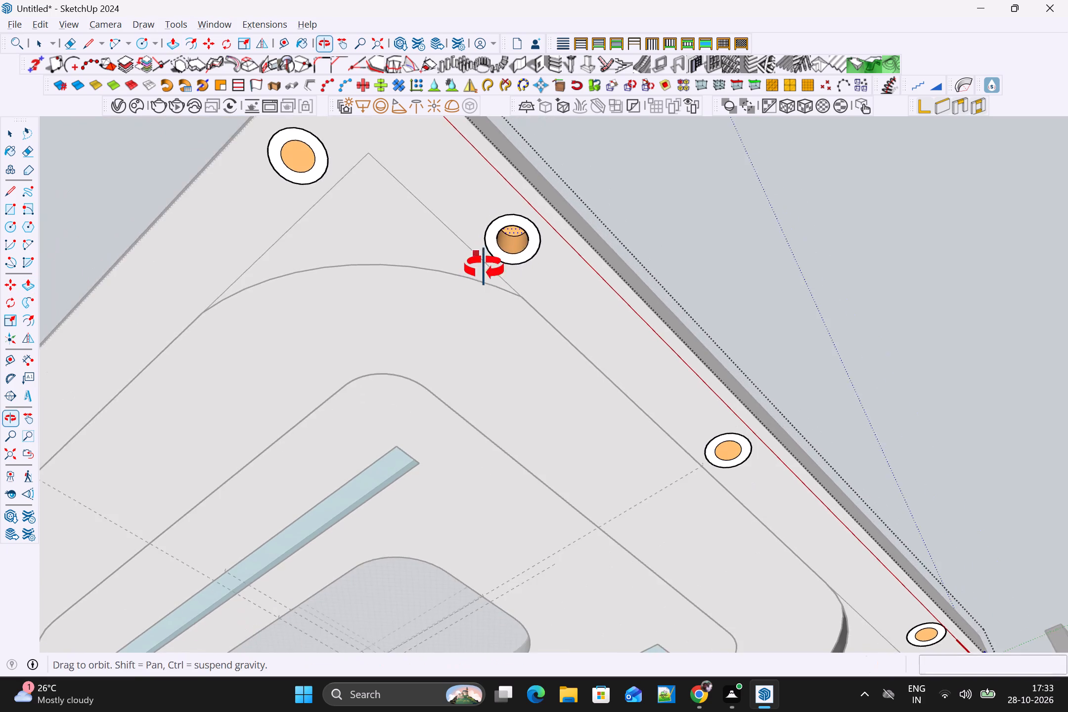
{"action": "middle_click_drag", "start_coordinate": [484, 268], "coordinate": [546, 315]}
{"action": "key", "text": "space"}
{"action": "left_click", "coordinate": [353, 165]}
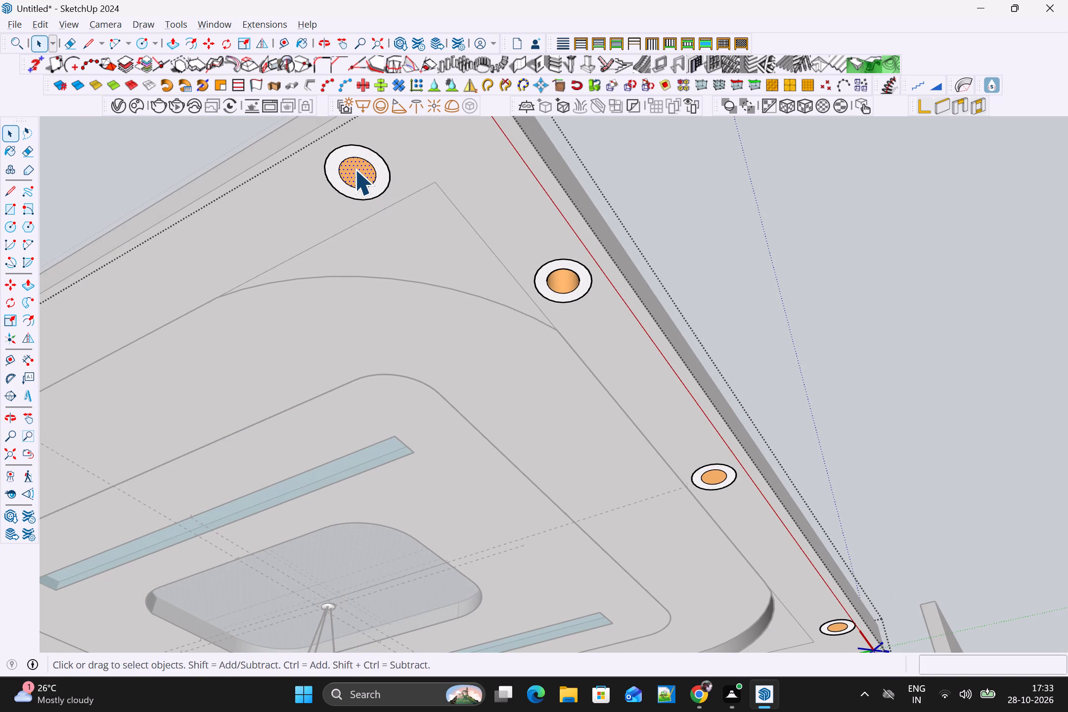
{"action": "key", "text": "p"}
{"action": "left_click", "coordinate": [355, 169]}
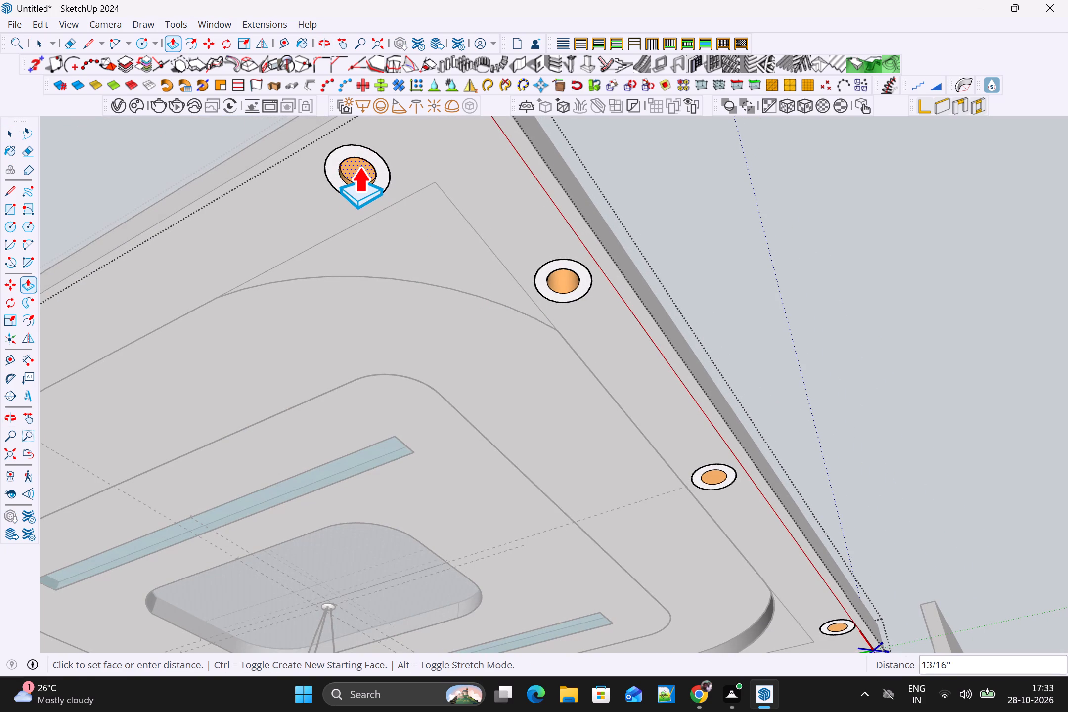
{"action": "scroll", "coordinate": [357, 165], "scroll_direction": "up", "scroll_amount": 4}
{"action": "middle_click_drag", "start_coordinate": [357, 174], "coordinate": [357, 204]}
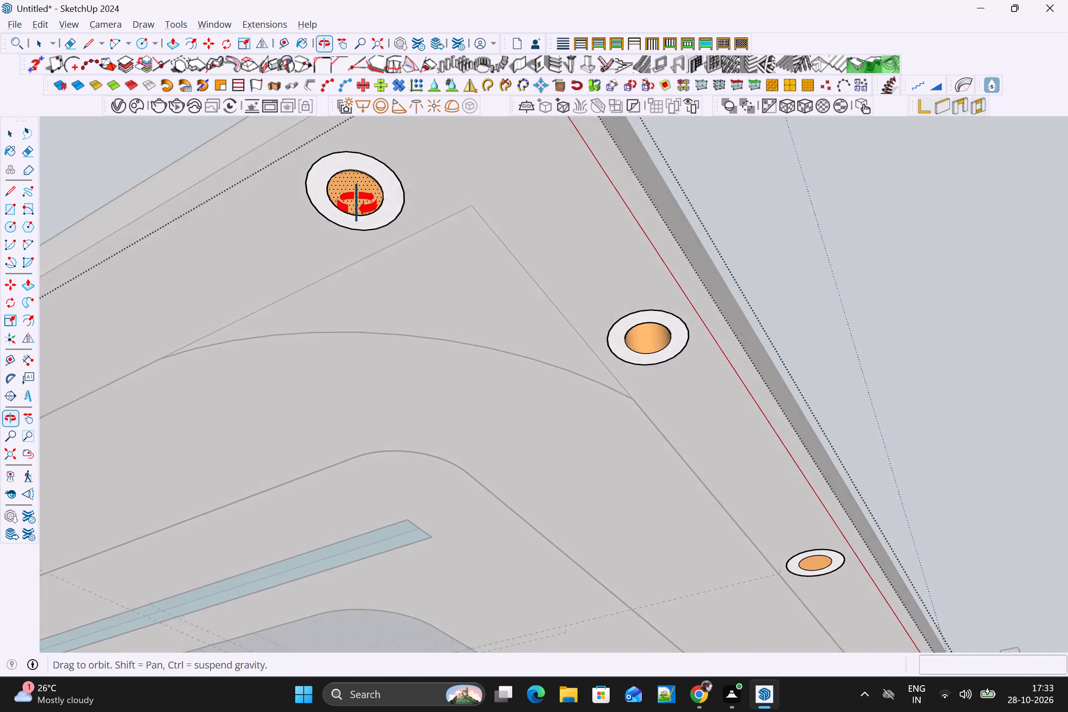
{"action": "middle_click_drag", "start_coordinate": [357, 204], "coordinate": [357, 217]}
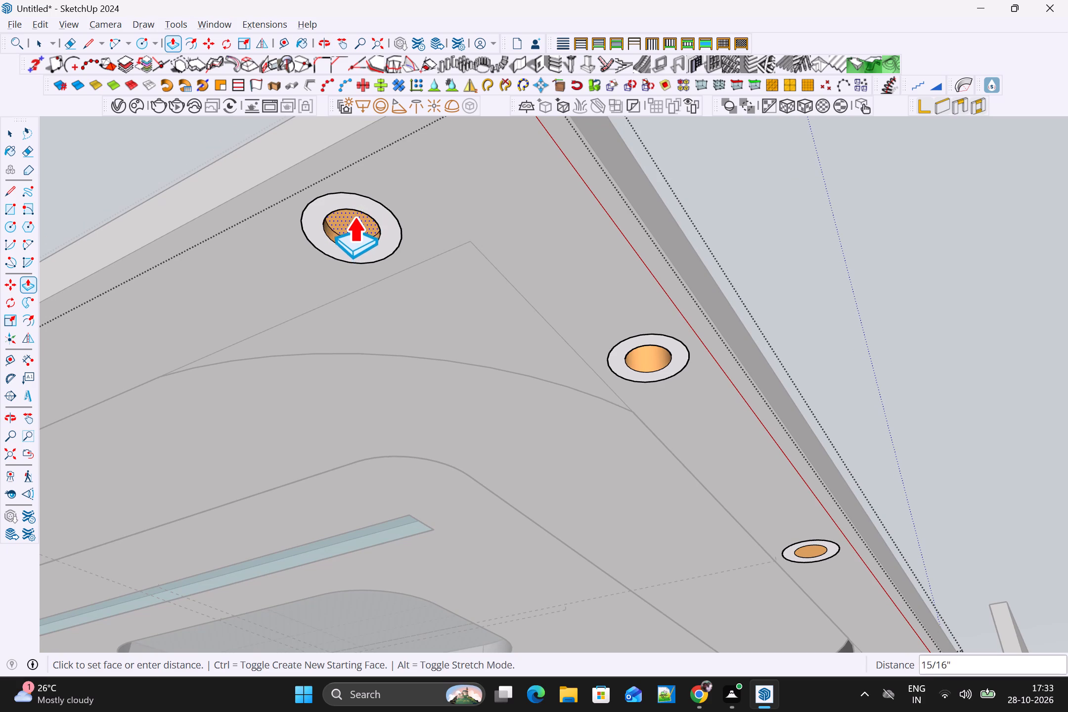
{"action": "scroll", "coordinate": [354, 221], "scroll_direction": "up", "scroll_amount": 9}
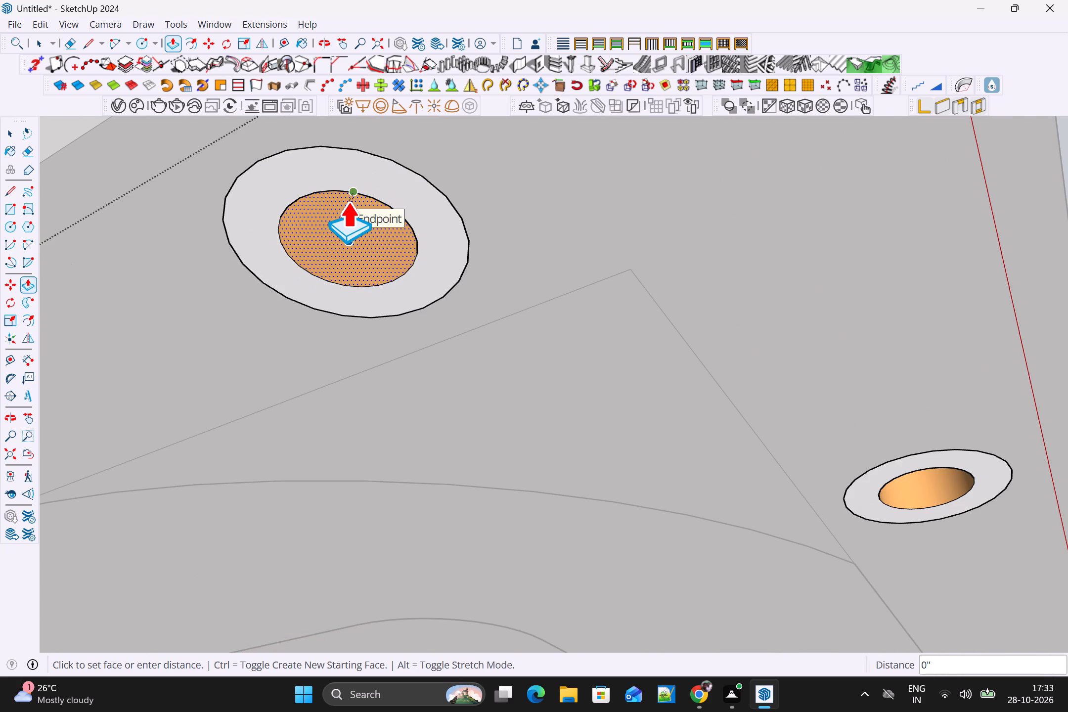
{"action": "left_click", "coordinate": [348, 206]}
{"action": "scroll", "coordinate": [355, 221], "scroll_direction": "down", "scroll_amount": 8}
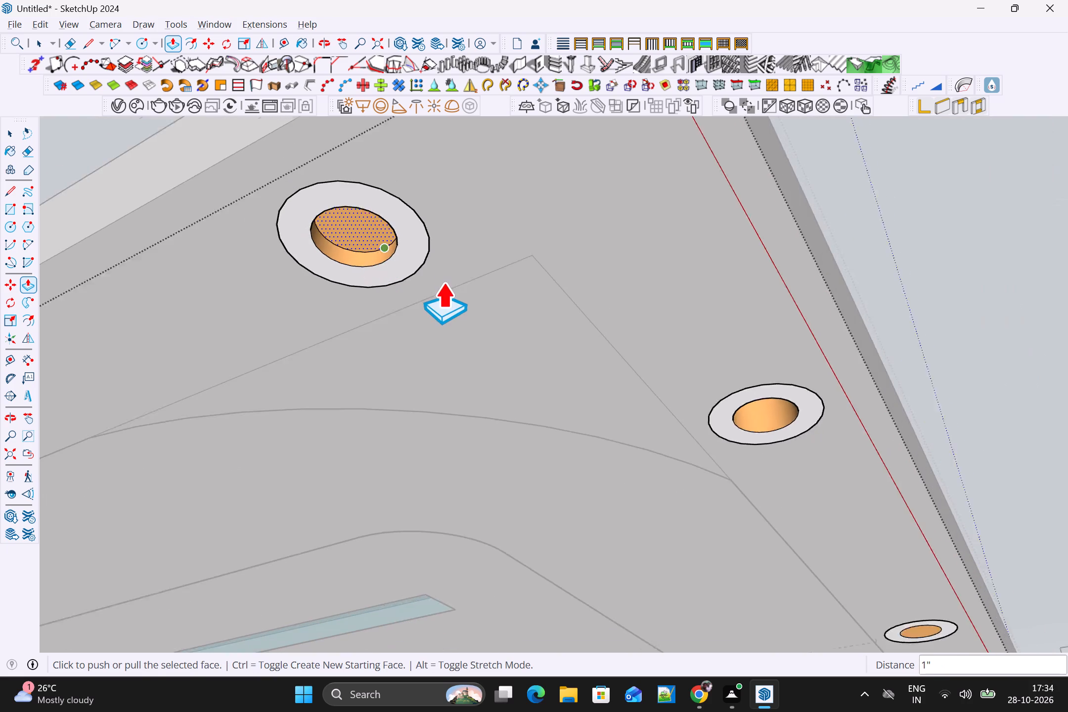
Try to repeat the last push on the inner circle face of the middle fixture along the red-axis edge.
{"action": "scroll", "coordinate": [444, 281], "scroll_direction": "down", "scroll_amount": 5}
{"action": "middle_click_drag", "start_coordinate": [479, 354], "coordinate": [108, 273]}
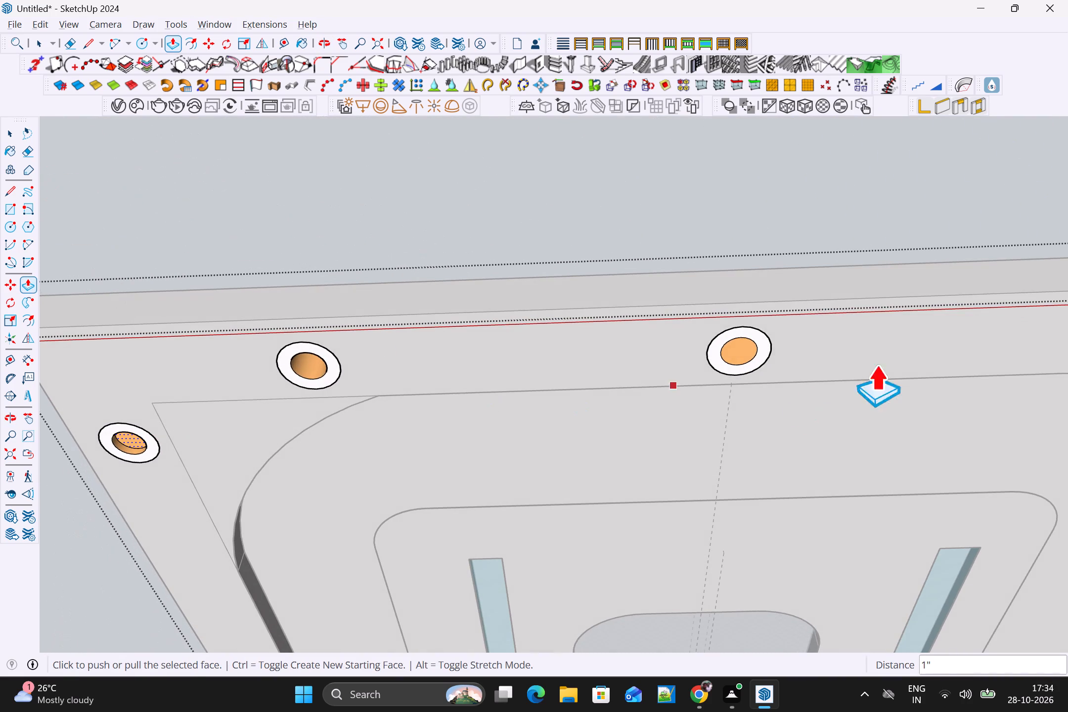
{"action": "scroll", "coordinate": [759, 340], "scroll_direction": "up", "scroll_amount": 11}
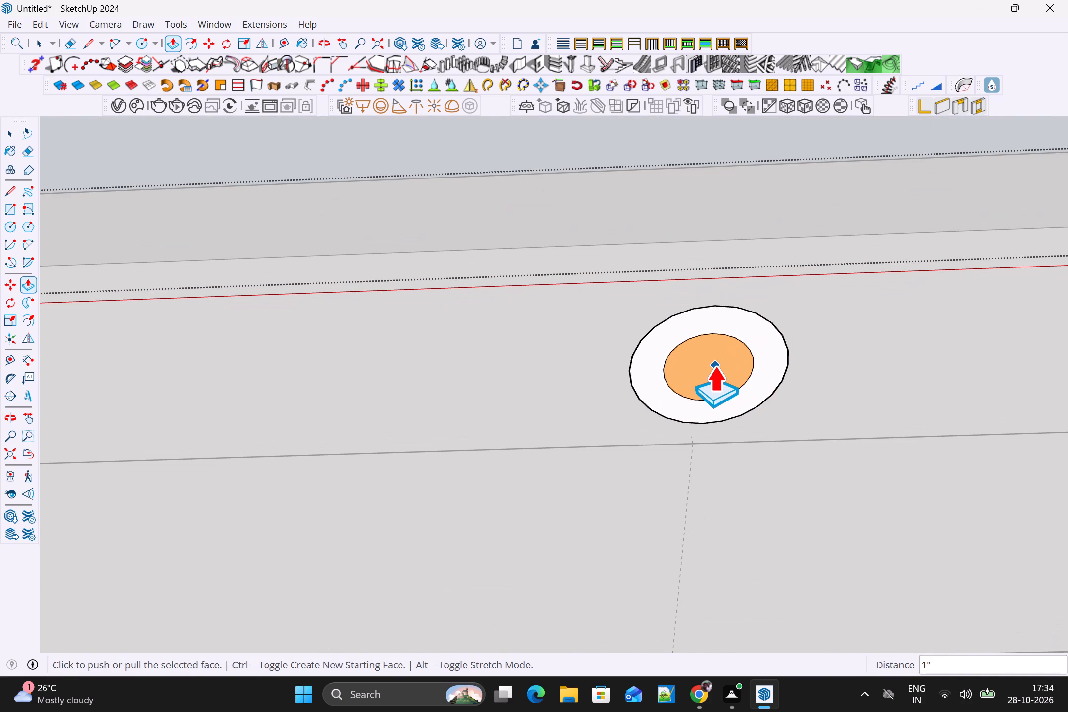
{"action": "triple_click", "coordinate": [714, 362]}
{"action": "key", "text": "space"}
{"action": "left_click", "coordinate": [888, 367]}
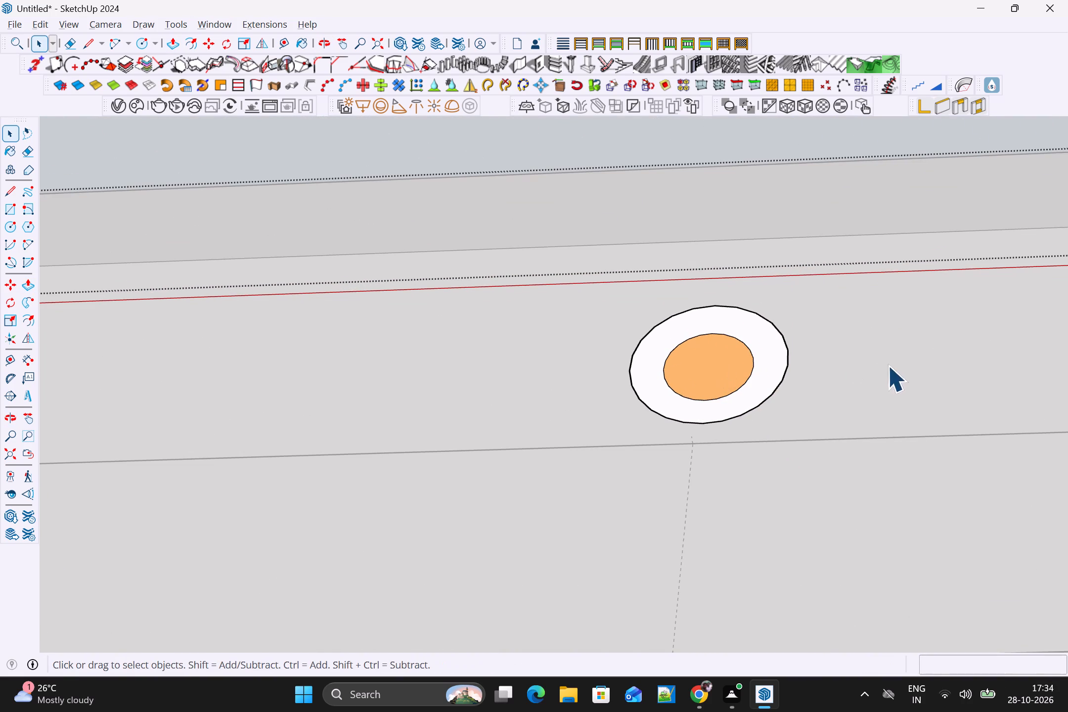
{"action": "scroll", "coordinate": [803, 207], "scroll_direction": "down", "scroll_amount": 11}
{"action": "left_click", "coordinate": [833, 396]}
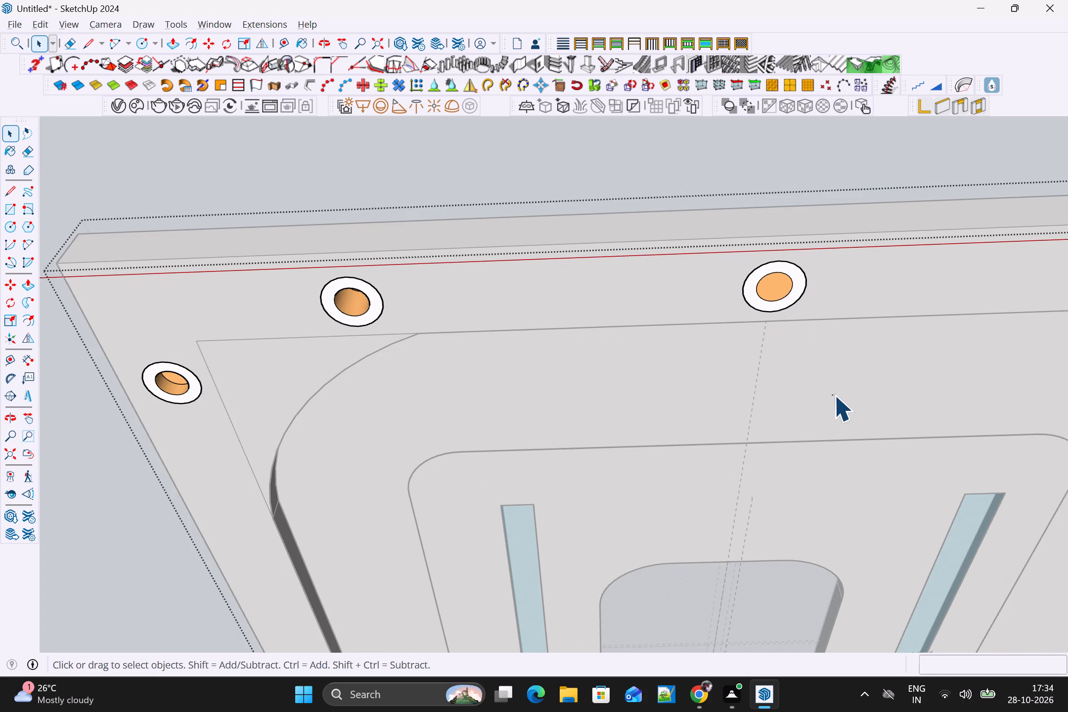
Push the inner circle face of the middle fixture along the red-axis edge into the ceiling.
{"action": "middle_click_drag", "start_coordinate": [839, 379], "coordinate": [712, 366]}
{"action": "scroll", "coordinate": [704, 231], "scroll_direction": "up", "scroll_amount": 3}
{"action": "left_click", "coordinate": [698, 231]}
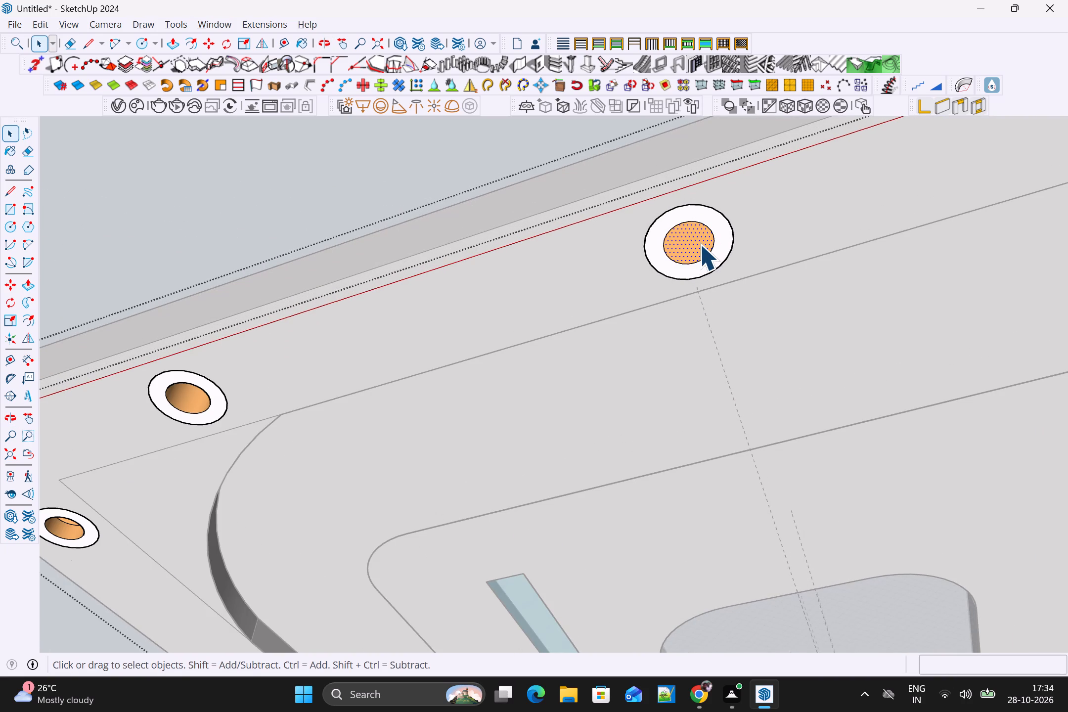
{"action": "key", "text": "p"}
{"action": "left_click", "coordinate": [697, 240]}
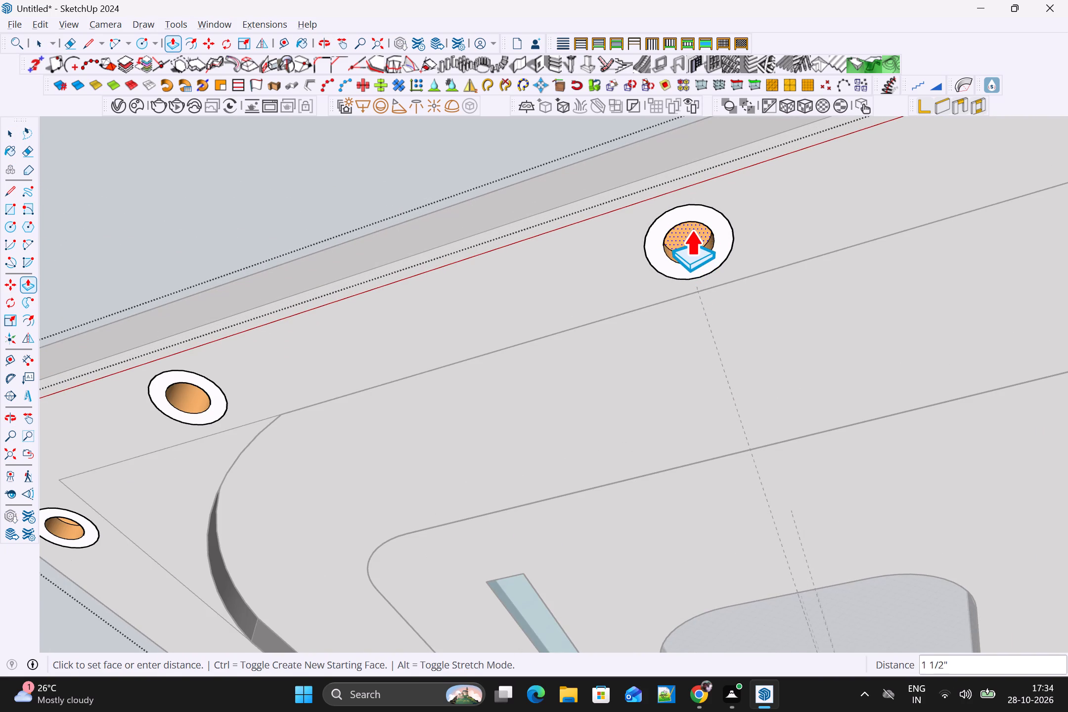
{"action": "left_click", "coordinate": [690, 224]}
Push the inner circle face of the red-axis edge fixture nearest the origin into the ceiling.
{"action": "scroll", "coordinate": [705, 246], "scroll_direction": "down", "scroll_amount": 4}
{"action": "middle_click_drag", "start_coordinate": [808, 206], "coordinate": [580, 277]}
{"action": "scroll", "coordinate": [645, 239], "scroll_direction": "down", "scroll_amount": 9}
{"action": "middle_click_drag", "start_coordinate": [703, 172], "coordinate": [555, 273], "text": "shift"}
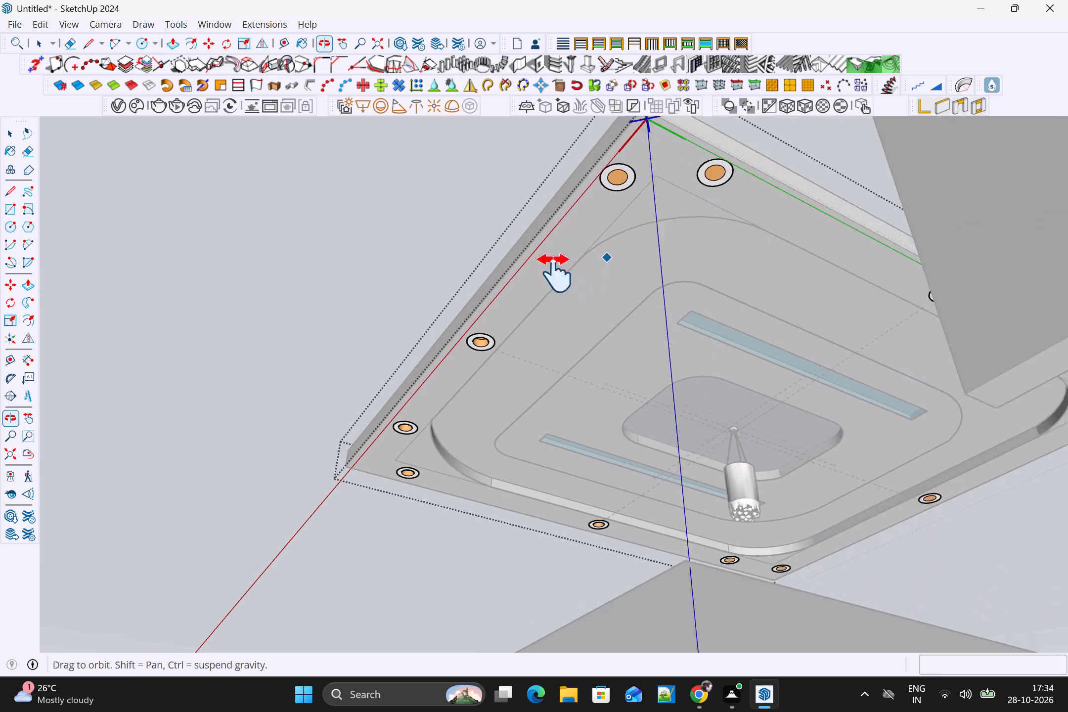
{"action": "middle_click_drag", "start_coordinate": [555, 273], "coordinate": [554, 273], "text": "shift"}
{"action": "scroll", "coordinate": [604, 199], "scroll_direction": "up", "scroll_amount": 8}
{"action": "key", "text": "space"}
{"action": "left_click", "coordinate": [538, 187]}
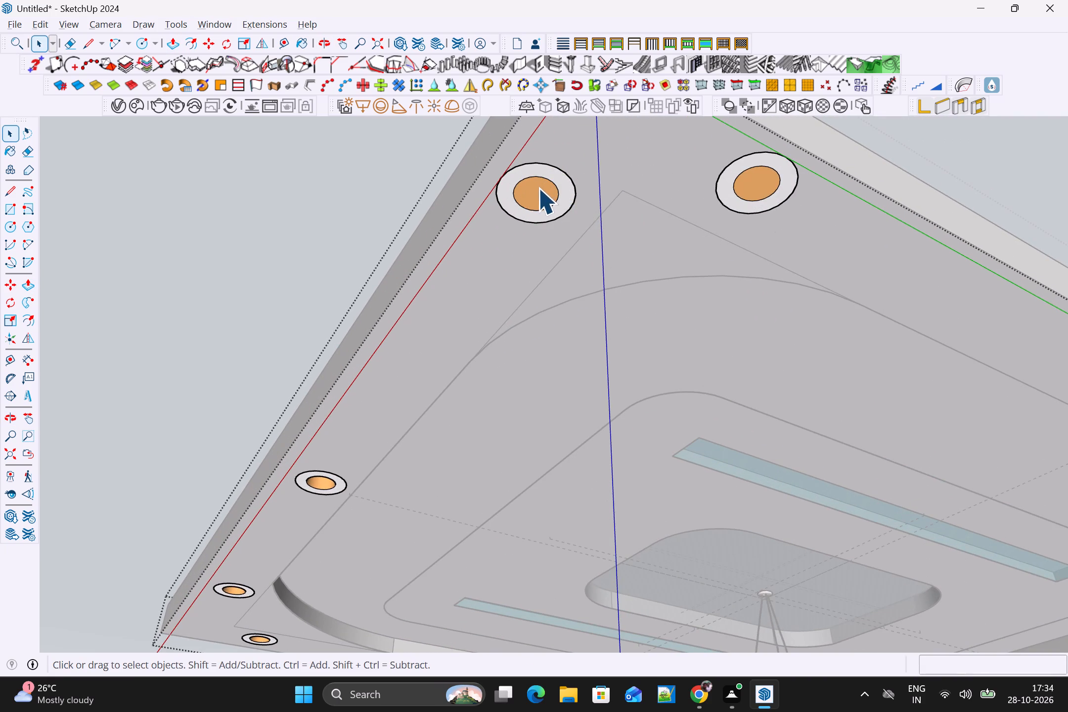
{"action": "scroll", "coordinate": [548, 189], "scroll_direction": "up", "scroll_amount": 3}
{"action": "key", "text": "p"}
{"action": "left_click", "coordinate": [546, 188]}
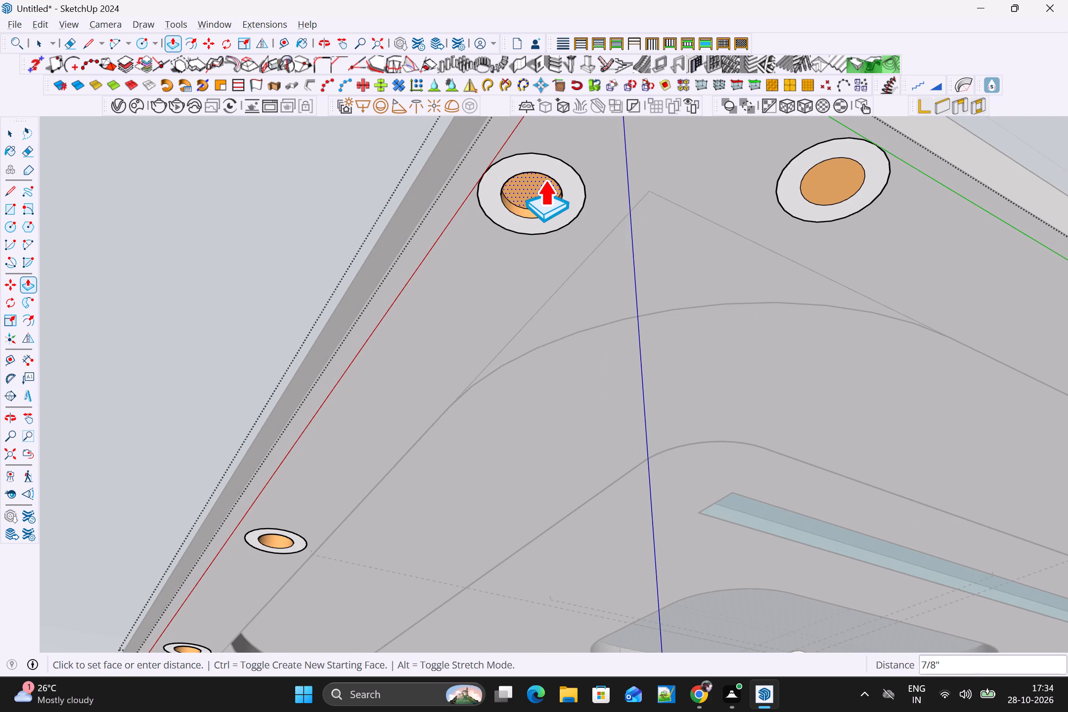
{"action": "left_click", "coordinate": [546, 168]}
Push the inner circle face of the green-axis edge fixture nearest the origin about 2 3/16" into the ceiling.
{"action": "key", "text": "space"}
{"action": "left_click", "coordinate": [840, 181]}
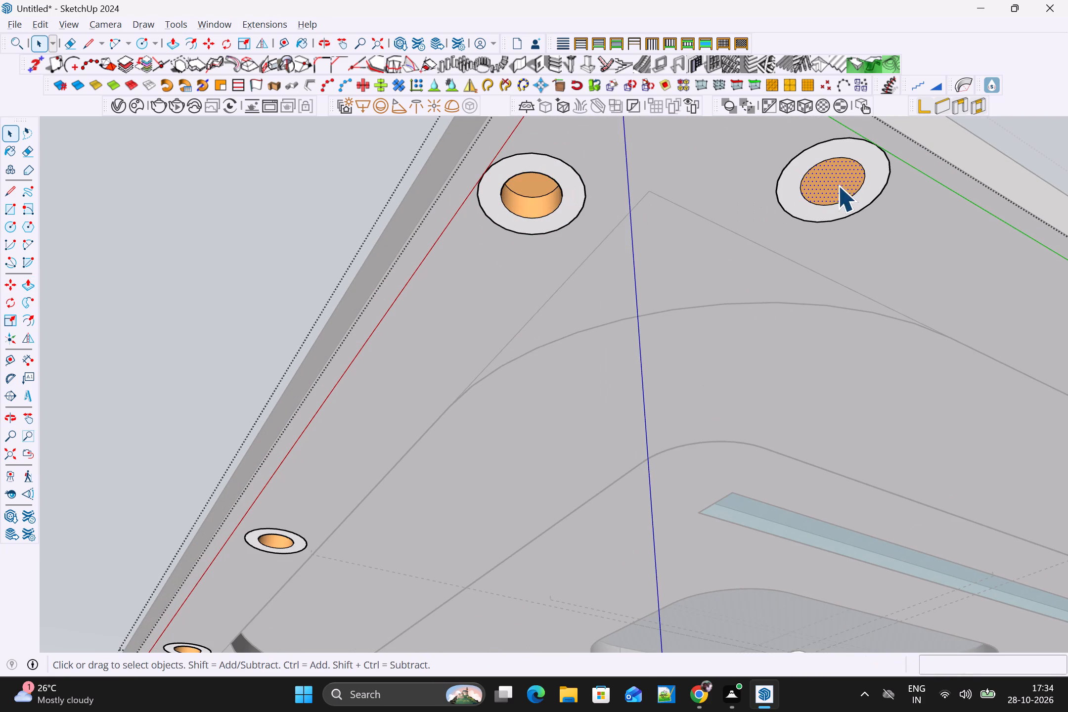
{"action": "key", "text": "p"}
{"action": "left_click", "coordinate": [830, 186]}
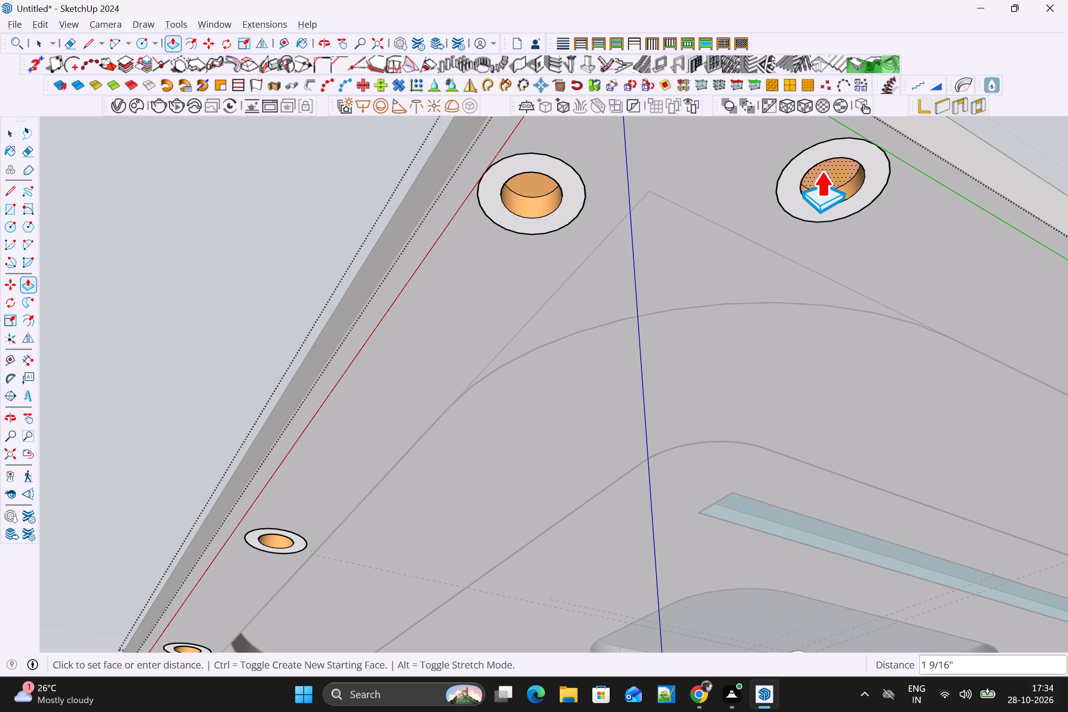
{"action": "left_click", "coordinate": [819, 165]}
Push the inner circle face of the middle fixture along the green-axis edge about 2 7/16" into the ceiling.
{"action": "scroll", "coordinate": [829, 182], "scroll_direction": "down", "scroll_amount": 9}
{"action": "middle_click_drag", "start_coordinate": [840, 214], "coordinate": [536, 247]}
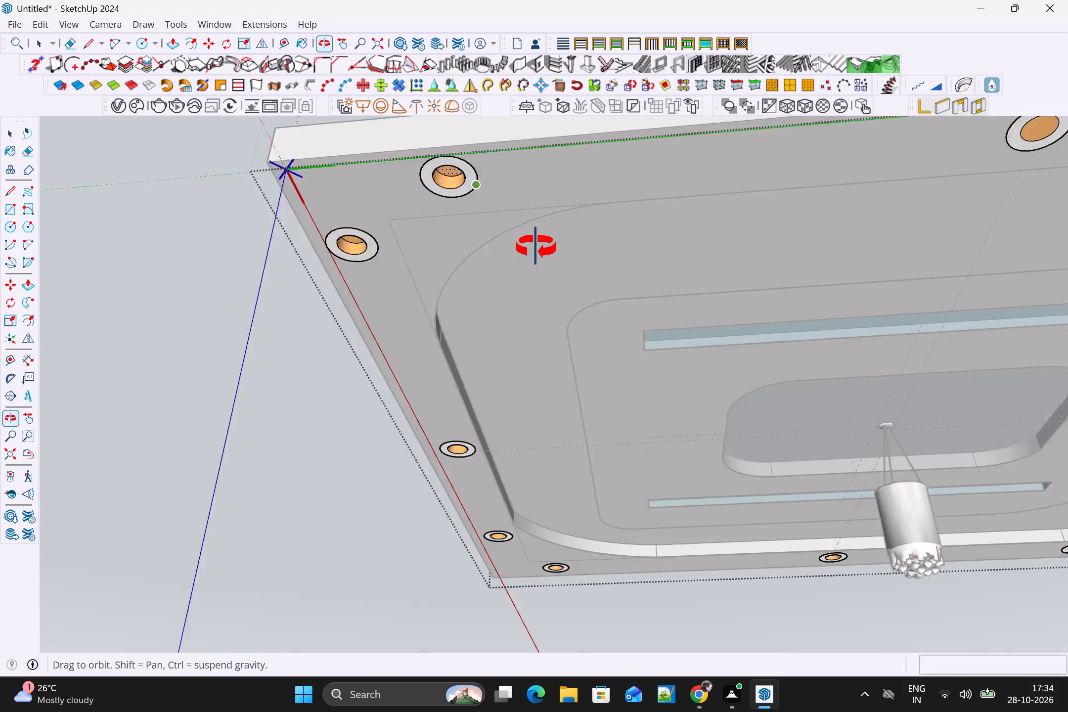
{"action": "middle_click_drag", "start_coordinate": [536, 247], "coordinate": [532, 248]}
{"action": "scroll", "coordinate": [796, 163], "scroll_direction": "down", "scroll_amount": 5}
{"action": "middle_click_drag", "start_coordinate": [796, 152], "coordinate": [657, 216], "text": "shift"}
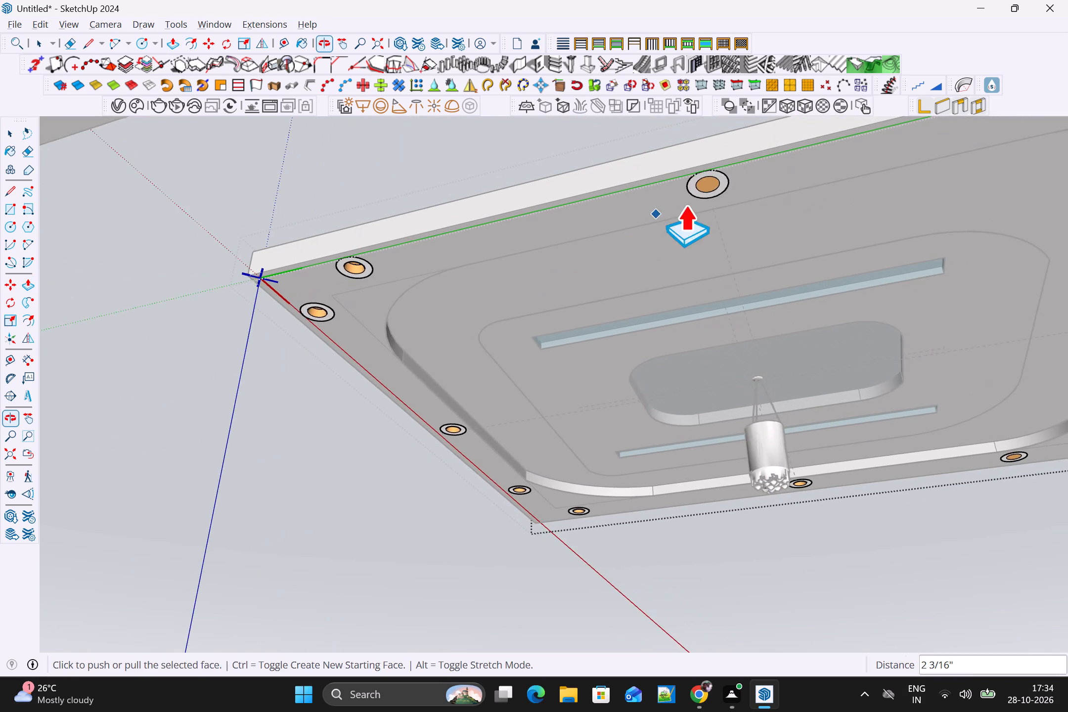
{"action": "scroll", "coordinate": [748, 173], "scroll_direction": "up", "scroll_amount": 9}
{"action": "key", "text": "space"}
{"action": "left_click", "coordinate": [673, 205]}
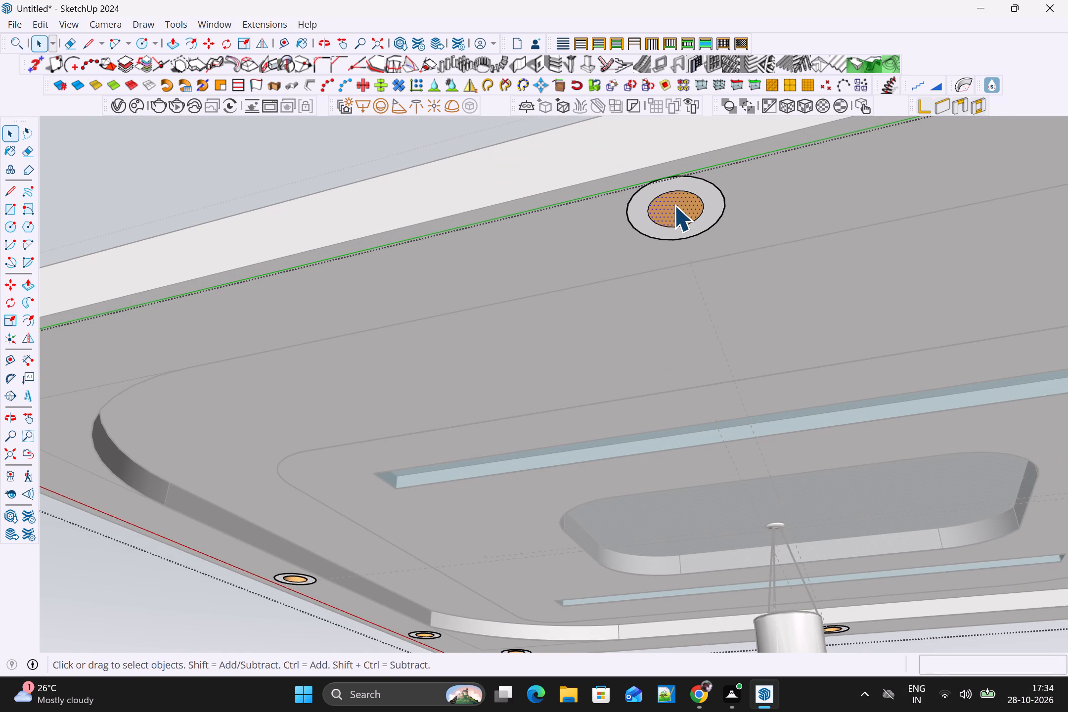
{"action": "key", "text": "p"}
{"action": "left_click", "coordinate": [686, 203]}
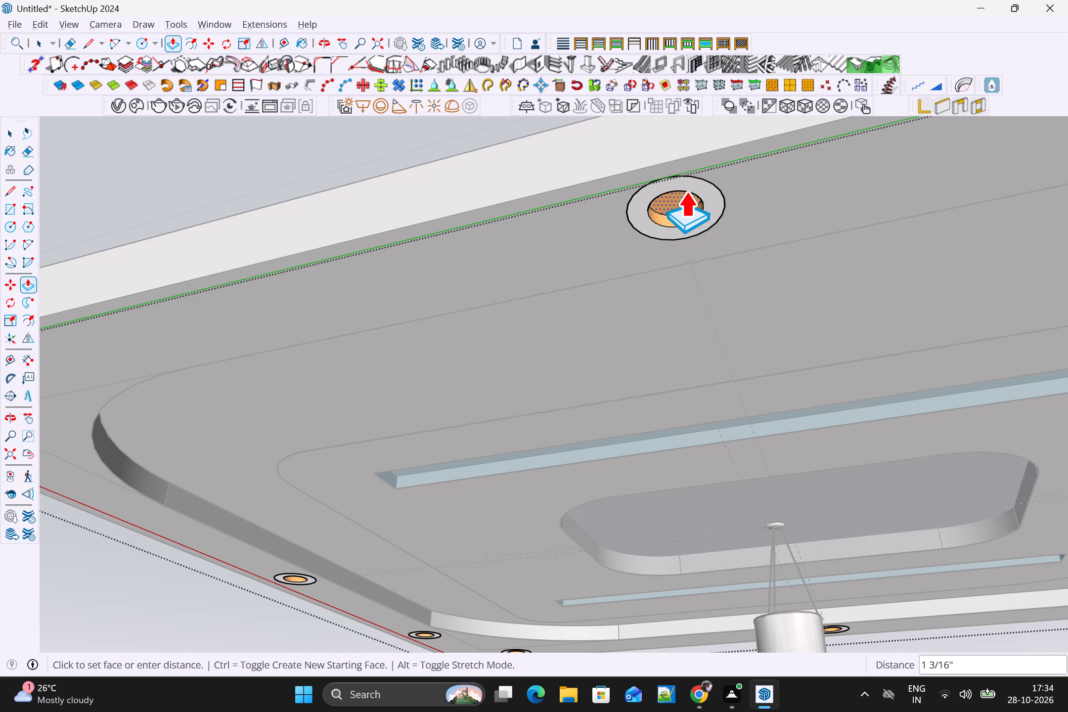
{"action": "left_click", "coordinate": [684, 178]}
Push the inner circle face of the green-axis edge fixture nearest its far corner about 2" into the ceiling.
{"action": "scroll", "coordinate": [716, 216], "scroll_direction": "down", "scroll_amount": 4}
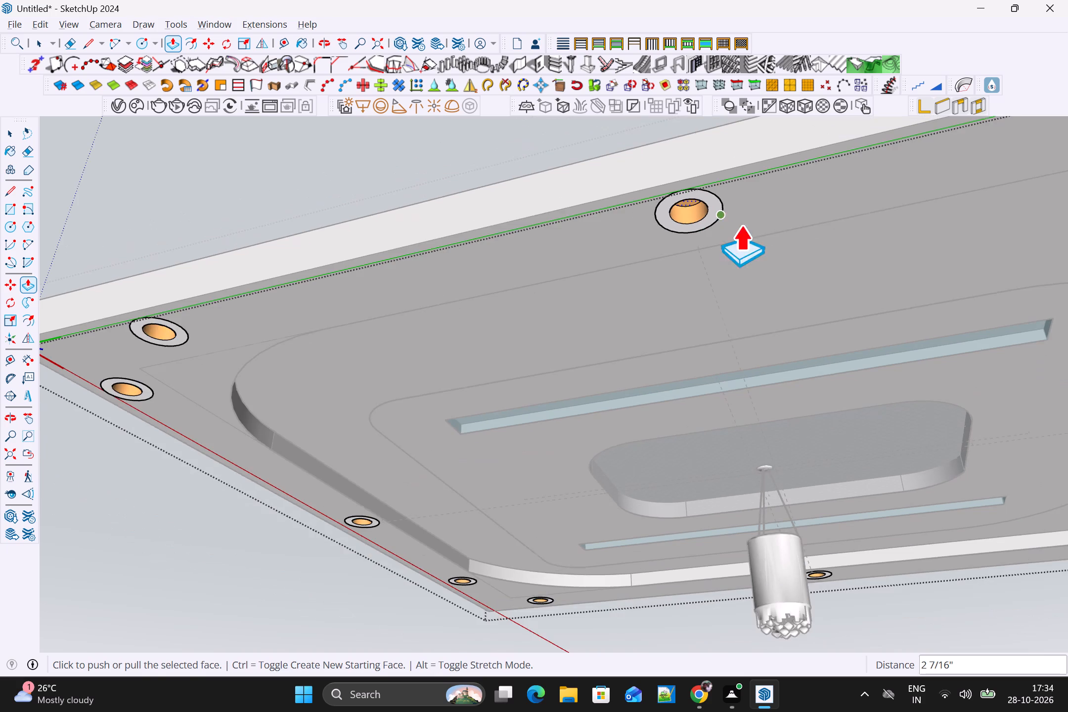
{"action": "scroll", "coordinate": [766, 217], "scroll_direction": "down", "scroll_amount": 7}
{"action": "middle_click_drag", "start_coordinate": [802, 204], "coordinate": [694, 231], "text": "shift"}
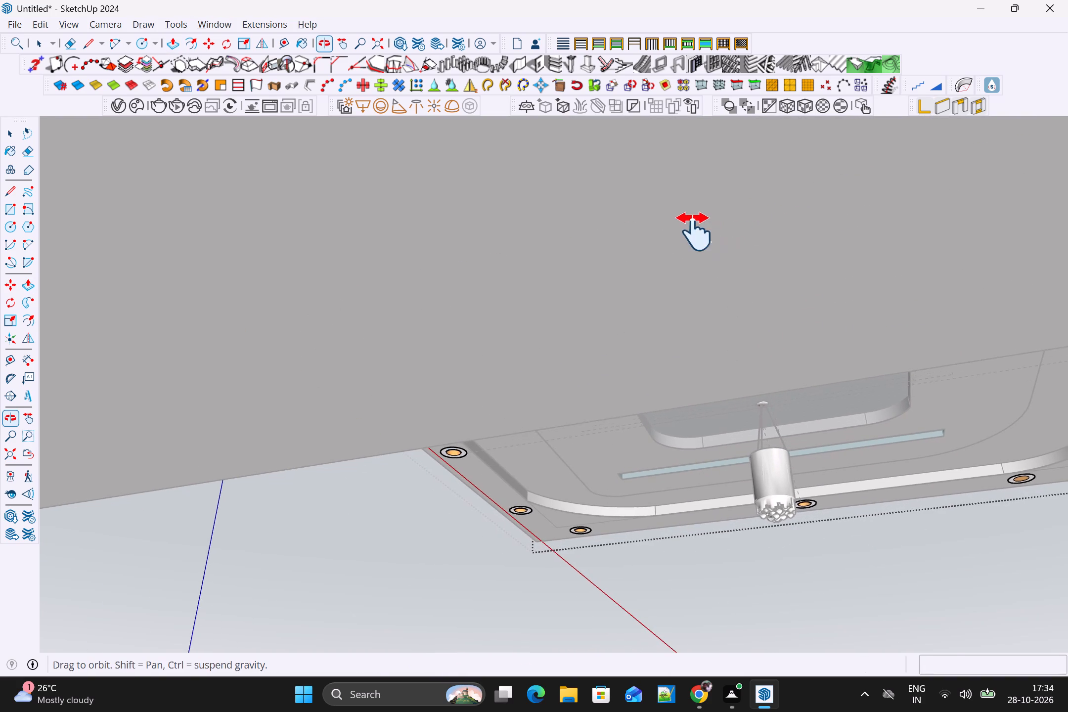
{"action": "middle_click_drag", "start_coordinate": [694, 231], "coordinate": [688, 225], "text": "shift"}
{"action": "scroll", "coordinate": [863, 327], "scroll_direction": "down", "scroll_amount": 4}
{"action": "middle_click_drag", "start_coordinate": [880, 361], "coordinate": [577, 387]}
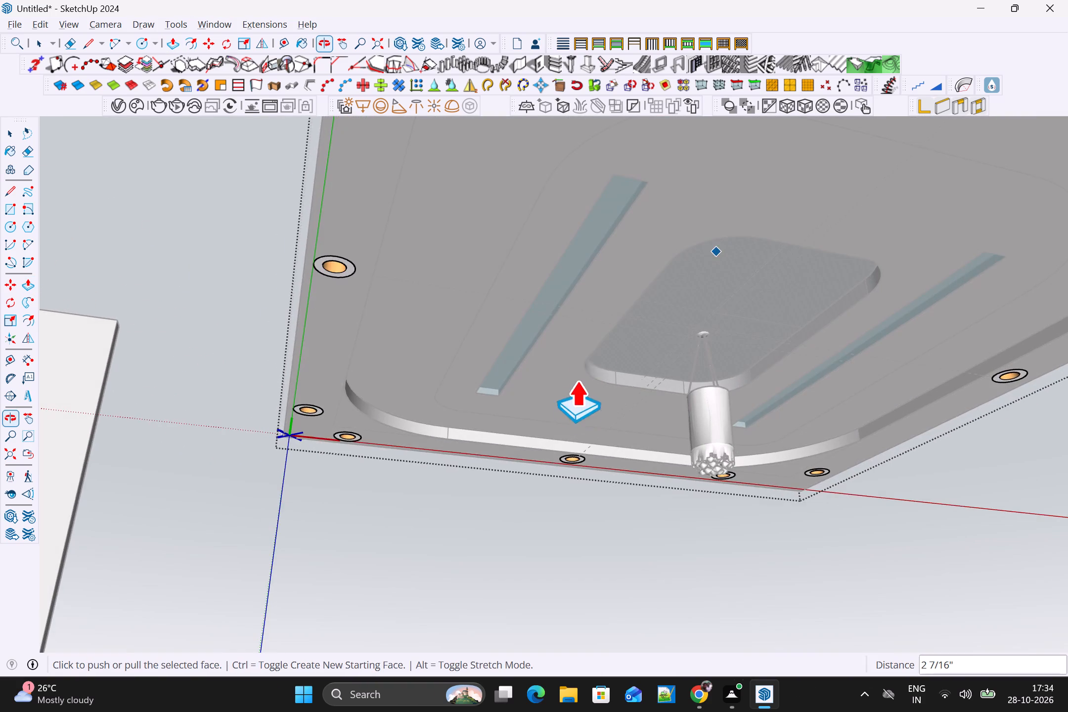
{"action": "scroll", "coordinate": [590, 311], "scroll_direction": "down", "scroll_amount": 8}
{"action": "scroll", "coordinate": [546, 180], "scroll_direction": "up", "scroll_amount": 9}
{"action": "scroll", "coordinate": [518, 213], "scroll_direction": "up", "scroll_amount": 4}
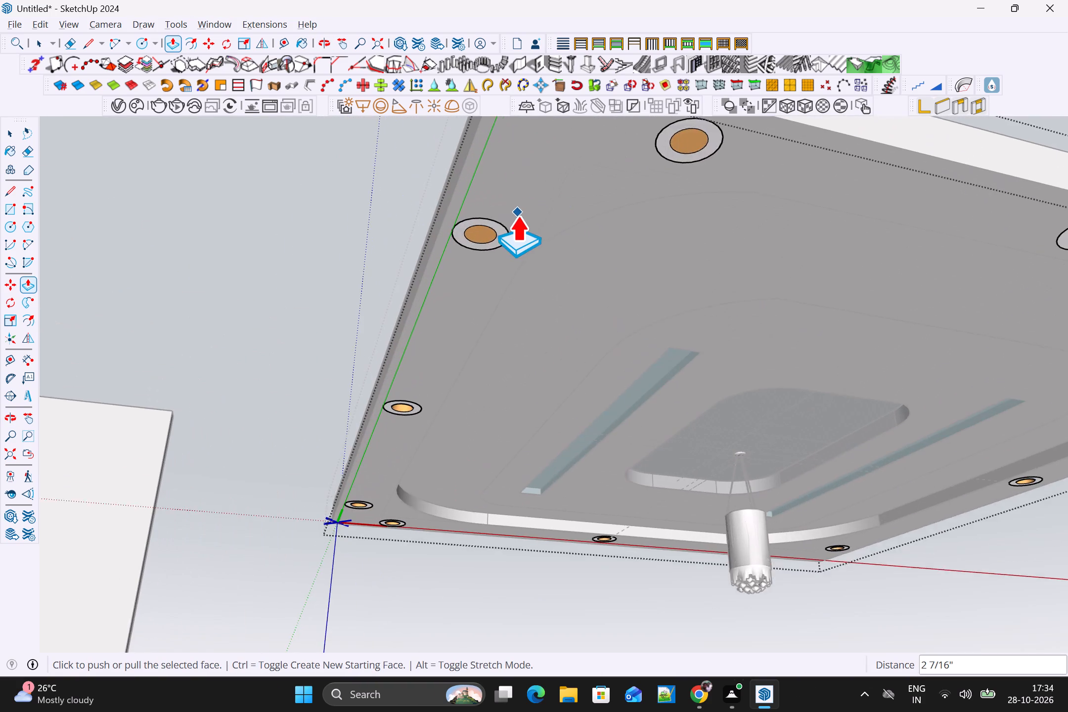
{"action": "key", "text": "space"}
{"action": "scroll", "coordinate": [488, 239], "scroll_direction": "up", "scroll_amount": 4}
{"action": "left_click", "coordinate": [485, 238]}
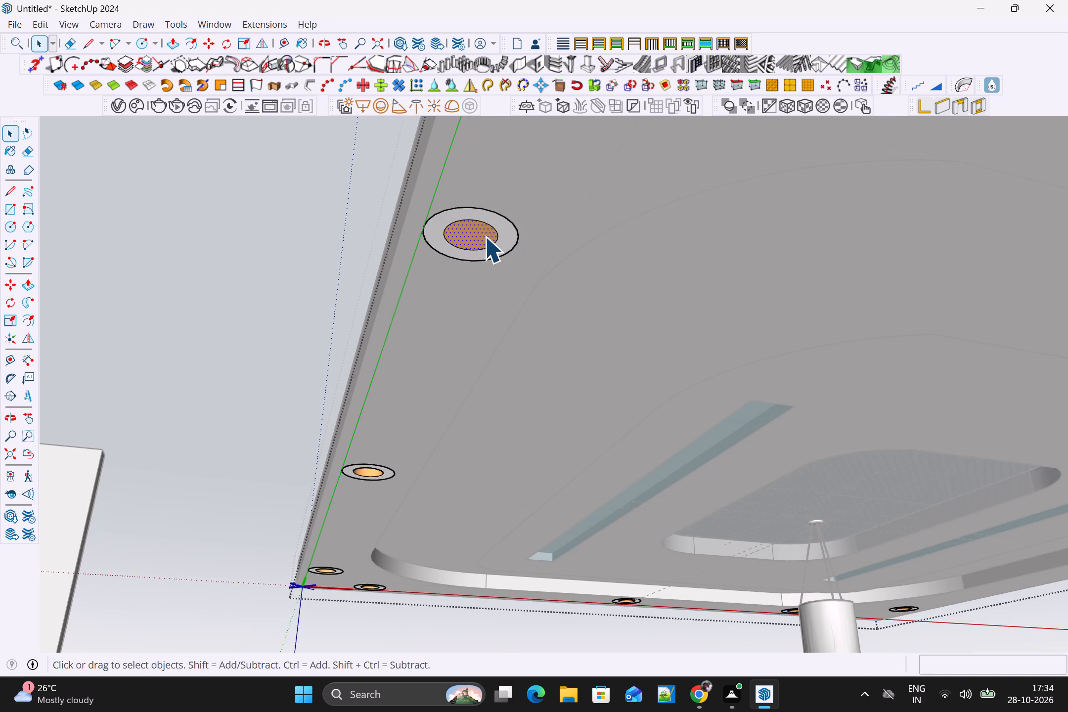
{"action": "key", "text": "p"}
{"action": "left_click", "coordinate": [474, 233]}
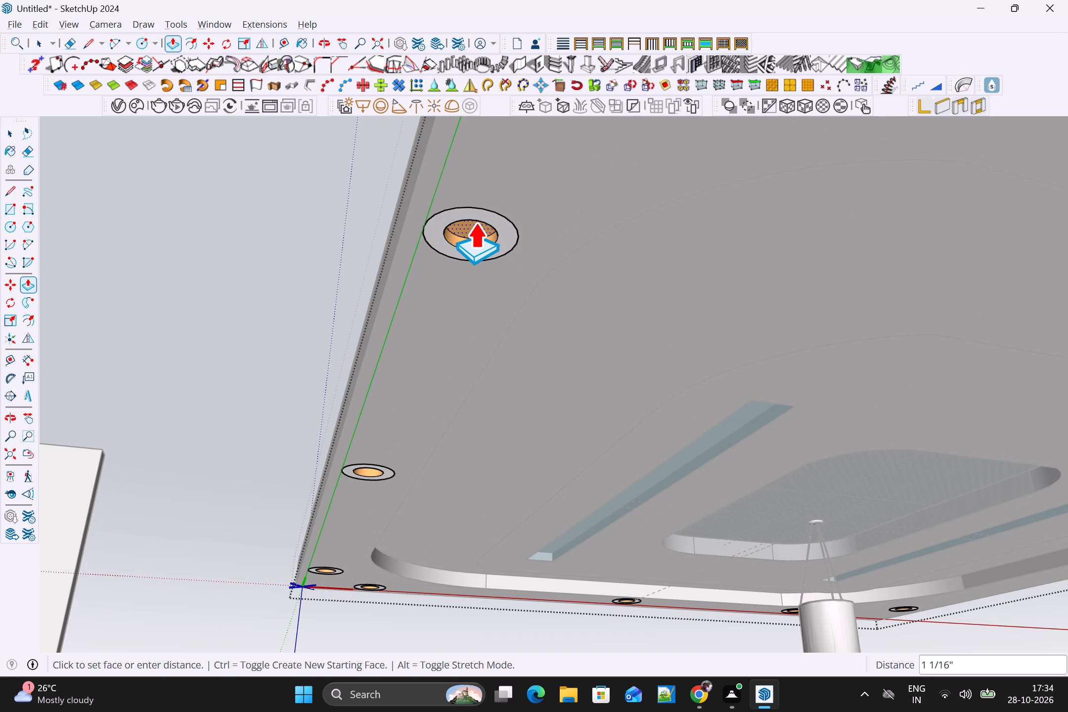
{"action": "left_click", "coordinate": [477, 212]}
Push the inner circle face of the neighbouring fixture around the green axis's far corner about 1 13/16" into the ceiling.
{"action": "scroll", "coordinate": [492, 231], "scroll_direction": "down", "scroll_amount": 9}
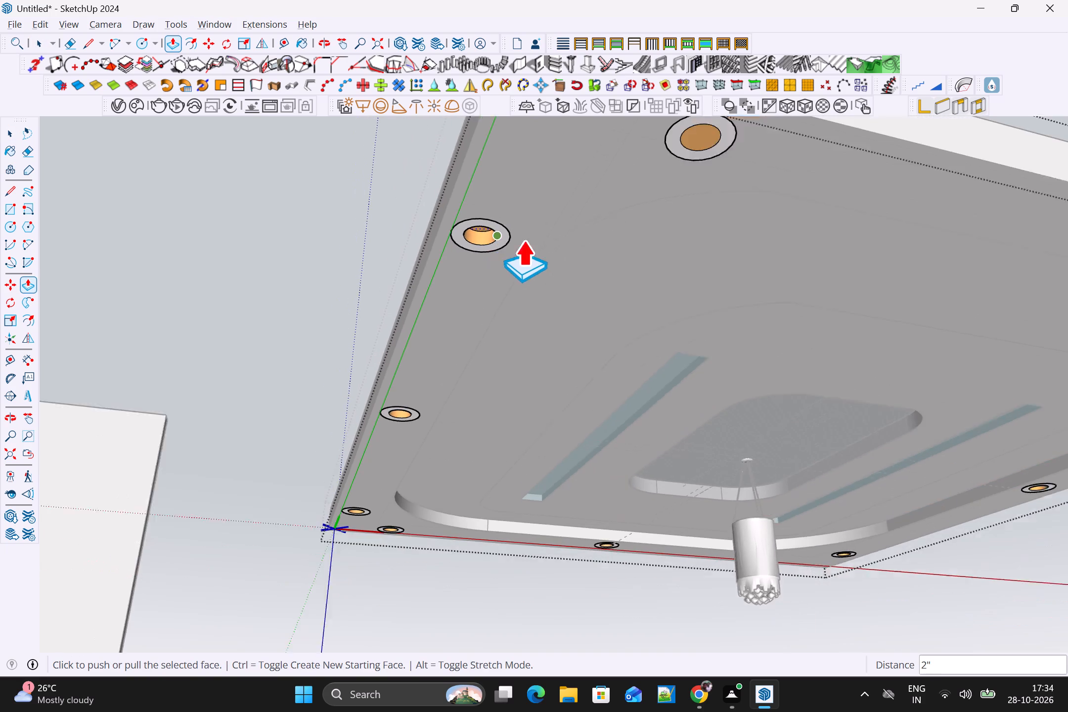
{"action": "key", "text": "space"}
{"action": "left_click", "coordinate": [667, 161]}
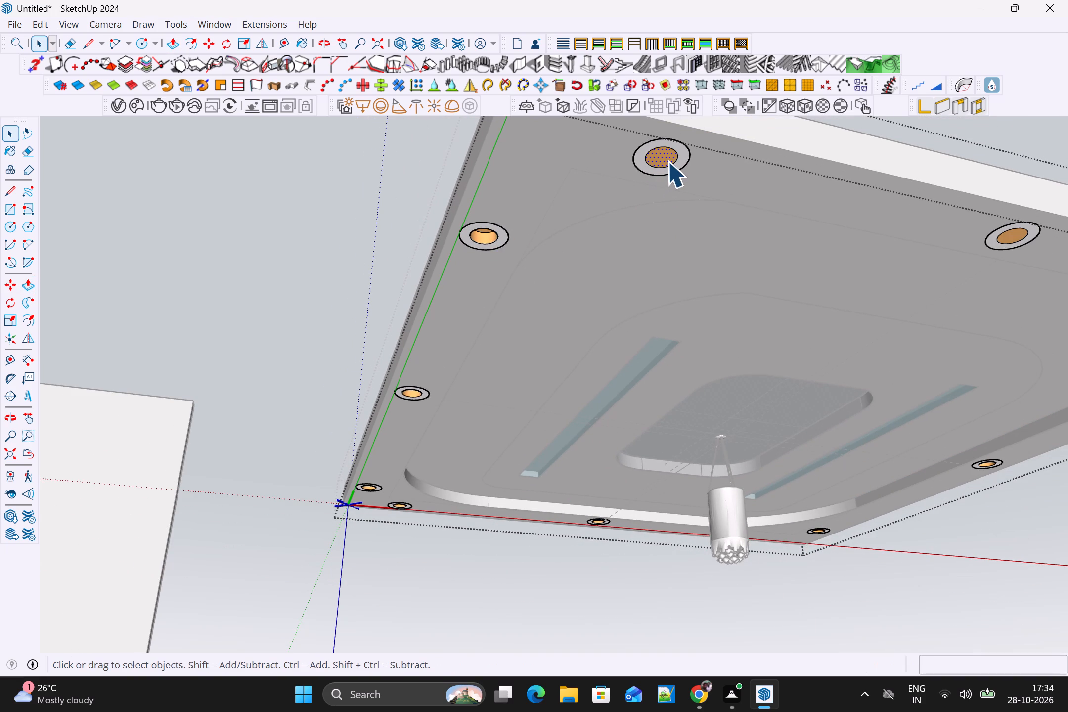
{"action": "key", "text": "p"}
{"action": "left_click", "coordinate": [660, 157]}
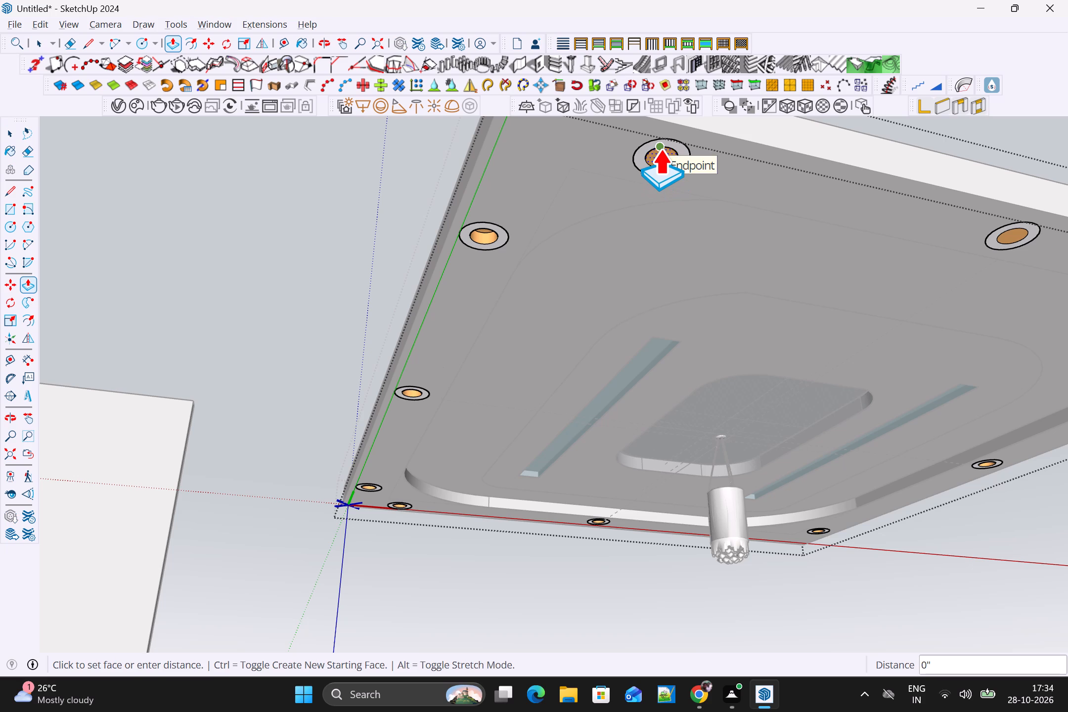
{"action": "scroll", "coordinate": [661, 147], "scroll_direction": "up", "scroll_amount": 9}
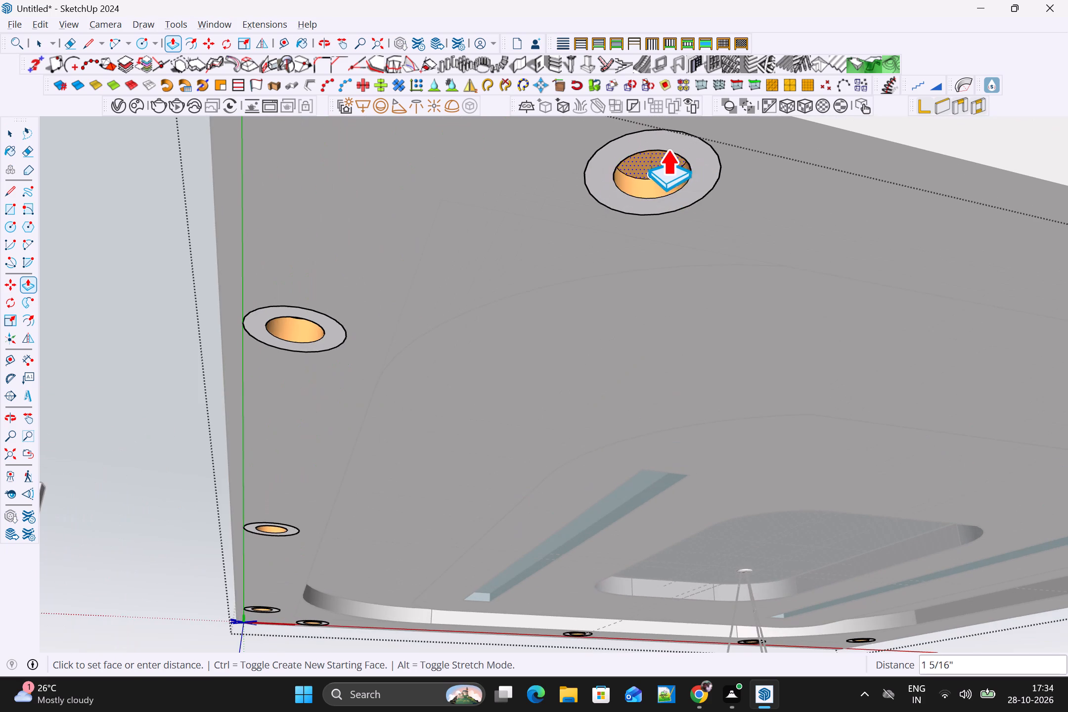
{"action": "scroll", "coordinate": [661, 144], "scroll_direction": "up", "scroll_amount": 5}
{"action": "left_click", "coordinate": [661, 149]}
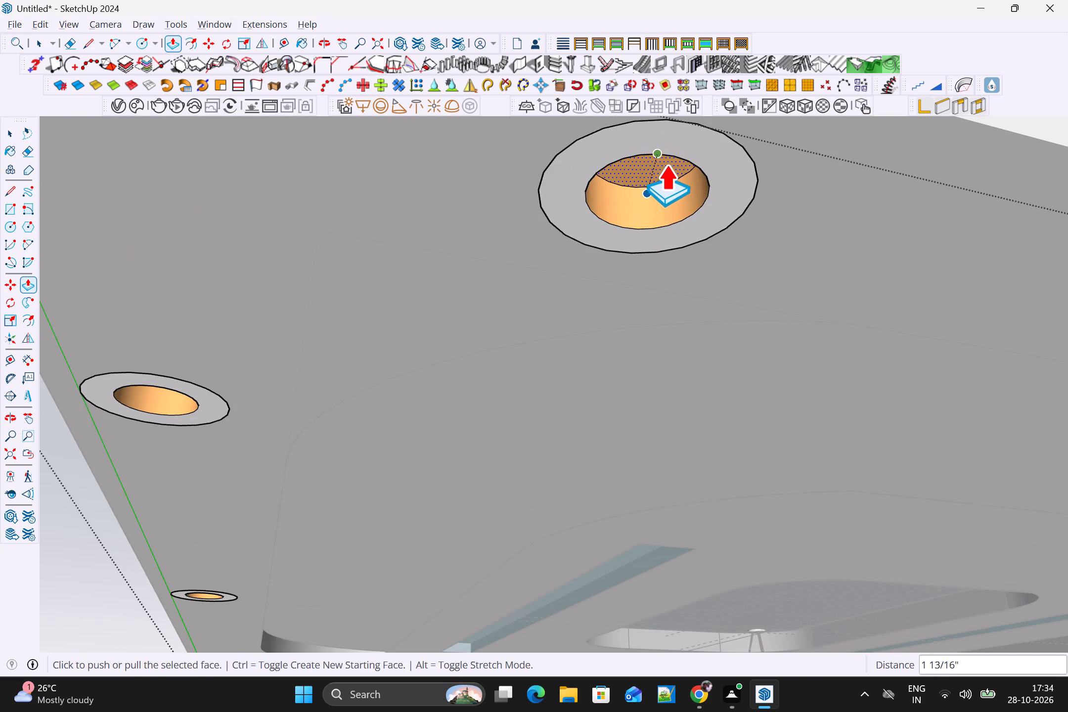
Push the inner circle face of the middle fixture on the edge opposite the red axis about 1 1/4" into the ceiling.
{"action": "scroll", "coordinate": [667, 162], "scroll_direction": "down", "scroll_amount": 15}
{"action": "middle_click_drag", "start_coordinate": [827, 204], "coordinate": [826, 204], "text": "shift"}
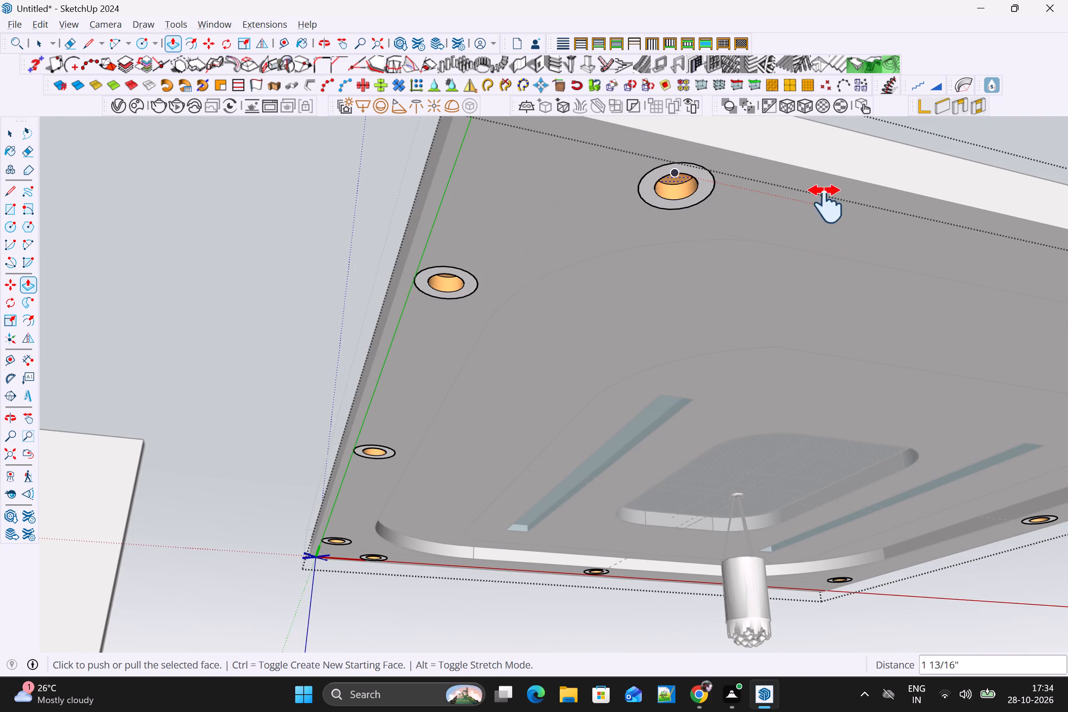
{"action": "middle_click_drag", "start_coordinate": [826, 204], "coordinate": [495, 190], "text": "shift"}
{"action": "scroll", "coordinate": [942, 263], "scroll_direction": "up", "scroll_amount": 1}
{"action": "middle_click_drag", "start_coordinate": [942, 263], "coordinate": [737, 208]}
{"action": "scroll", "coordinate": [737, 208], "scroll_direction": "down", "scroll_amount": 3}
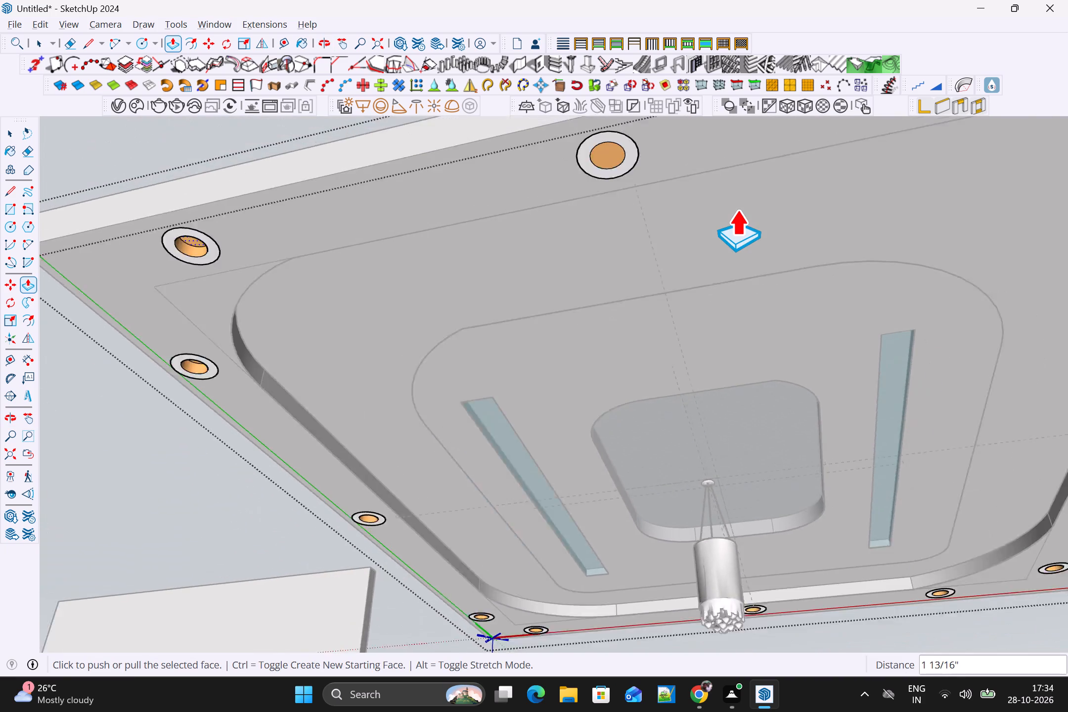
{"action": "scroll", "coordinate": [737, 209], "scroll_direction": "down", "scroll_amount": 1}
{"action": "scroll", "coordinate": [663, 165], "scroll_direction": "up", "scroll_amount": 3}
{"action": "middle_click_drag", "start_coordinate": [670, 176], "coordinate": [670, 225]}
{"action": "scroll", "coordinate": [644, 218], "scroll_direction": "up", "scroll_amount": 4}
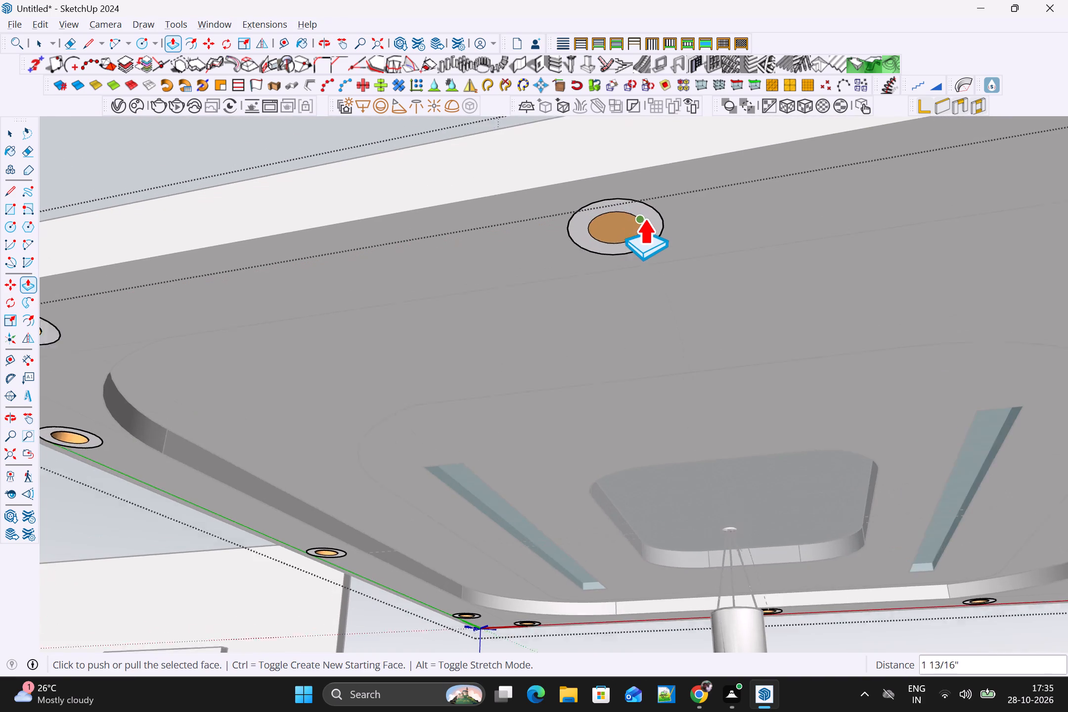
{"action": "key", "text": "space"}
{"action": "left_click", "coordinate": [611, 222]}
{"action": "key", "text": "p"}
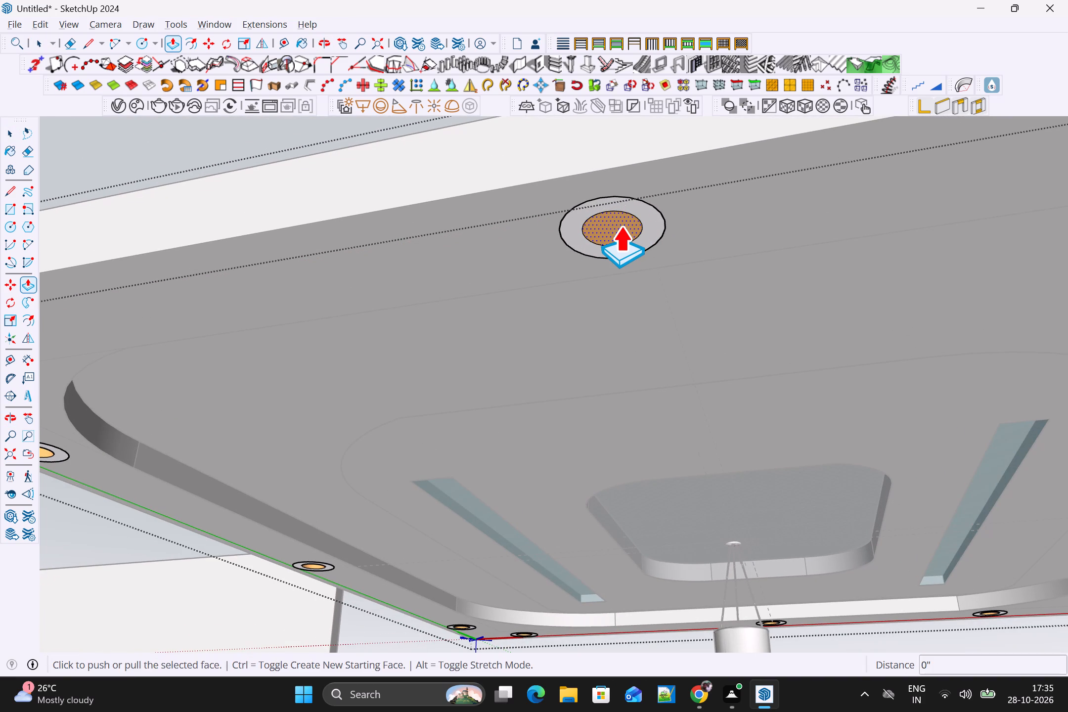
{"action": "left_click", "coordinate": [621, 225]}
{"action": "left_click", "coordinate": [622, 210]}
Push the inner circle face of the fixture near the corner opposite the origin, on the edge opposite the red axis, up into the ceiling.
{"action": "scroll", "coordinate": [635, 221], "scroll_direction": "down", "scroll_amount": 3}
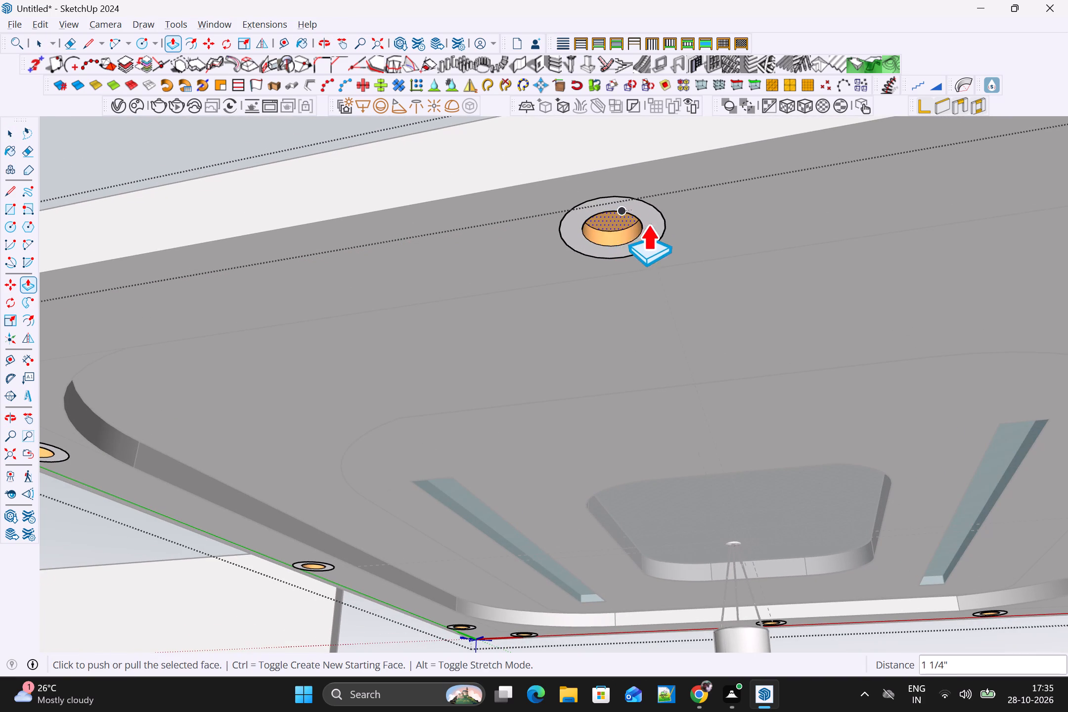
{"action": "scroll", "coordinate": [648, 223], "scroll_direction": "down", "scroll_amount": 10}
{"action": "middle_click_drag", "start_coordinate": [938, 212], "coordinate": [714, 273]}
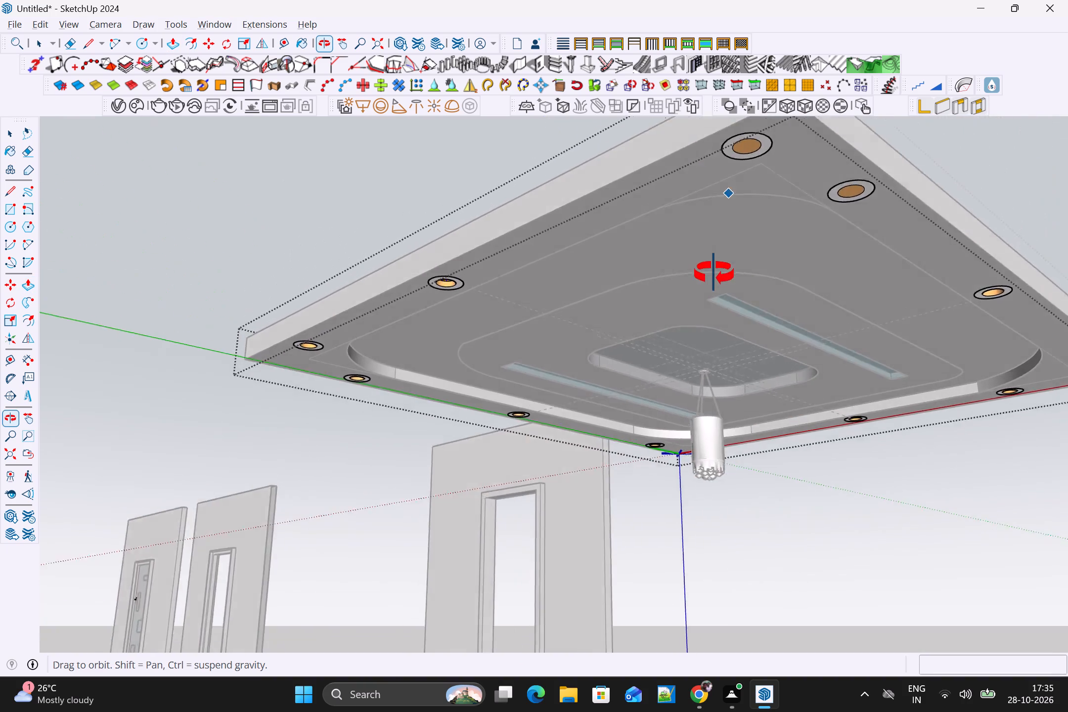
{"action": "middle_click_drag", "start_coordinate": [714, 273], "coordinate": [674, 288]}
{"action": "scroll", "coordinate": [513, 161], "scroll_direction": "up", "scroll_amount": 3}
{"action": "key", "text": "space"}
{"action": "scroll", "coordinate": [544, 204], "scroll_direction": "up", "scroll_amount": 3}
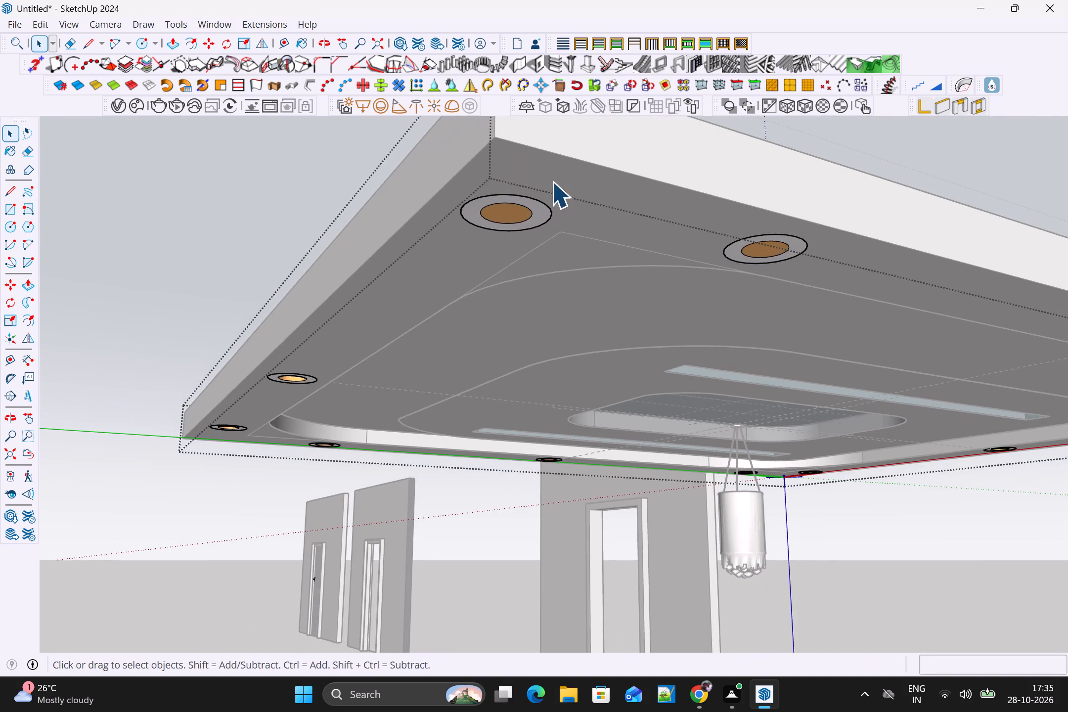
{"action": "middle_click_drag", "start_coordinate": [551, 181], "coordinate": [565, 144]}
{"action": "left_click", "coordinate": [531, 178]}
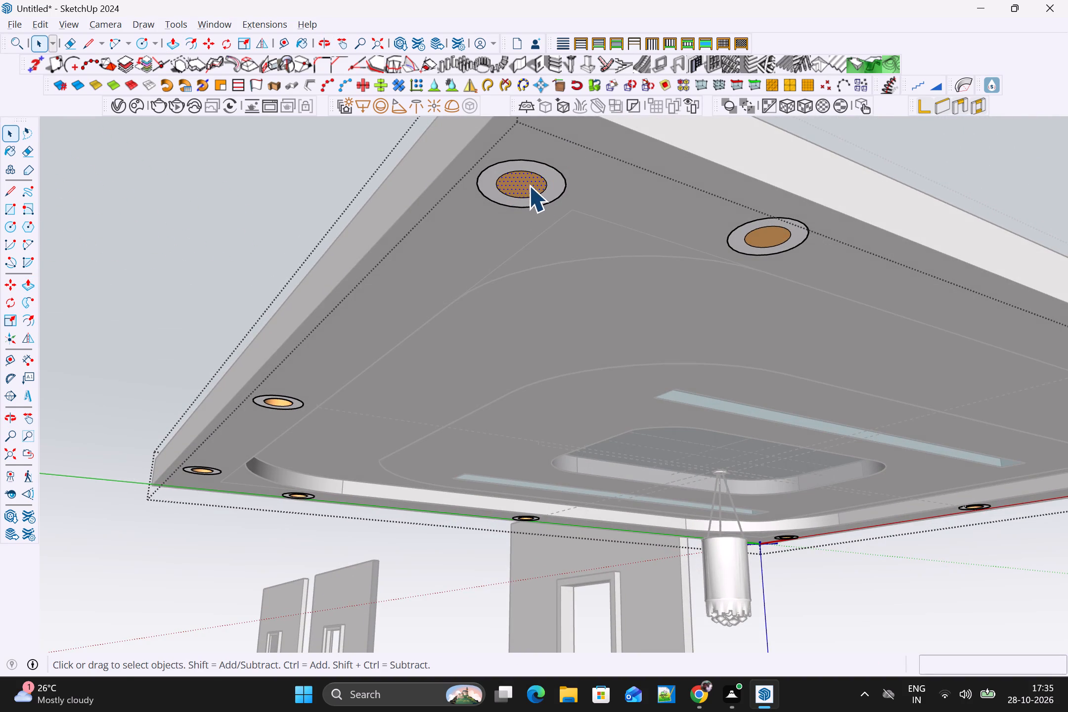
{"action": "key", "text": "p"}
{"action": "scroll", "coordinate": [541, 179], "scroll_direction": "up", "scroll_amount": 4}
{"action": "middle_click_drag", "start_coordinate": [544, 174], "coordinate": [554, 149]}
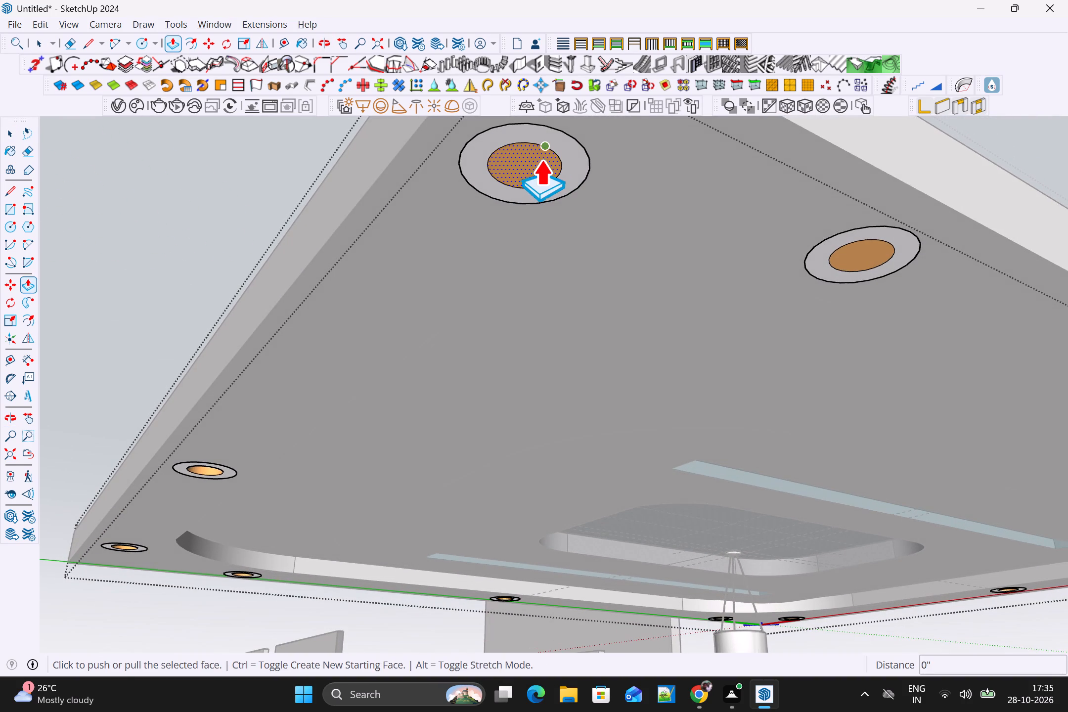
{"action": "left_click", "coordinate": [537, 162]}
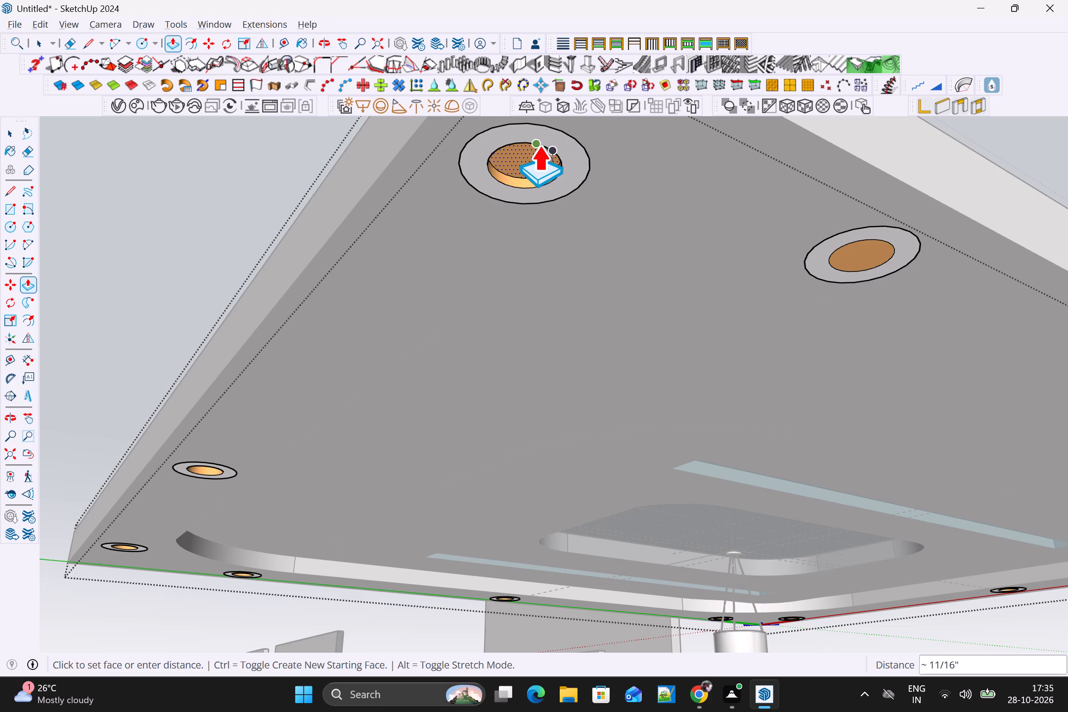
{"action": "scroll", "coordinate": [539, 144], "scroll_direction": "up", "scroll_amount": 5}
{"action": "left_click", "coordinate": [530, 139]}
Push the inner circle face of the neighbouring fixture around that corner about 1 1/4" into the ceiling, and leave the panel group.
{"action": "scroll", "coordinate": [767, 195], "scroll_direction": "down", "scroll_amount": 2}
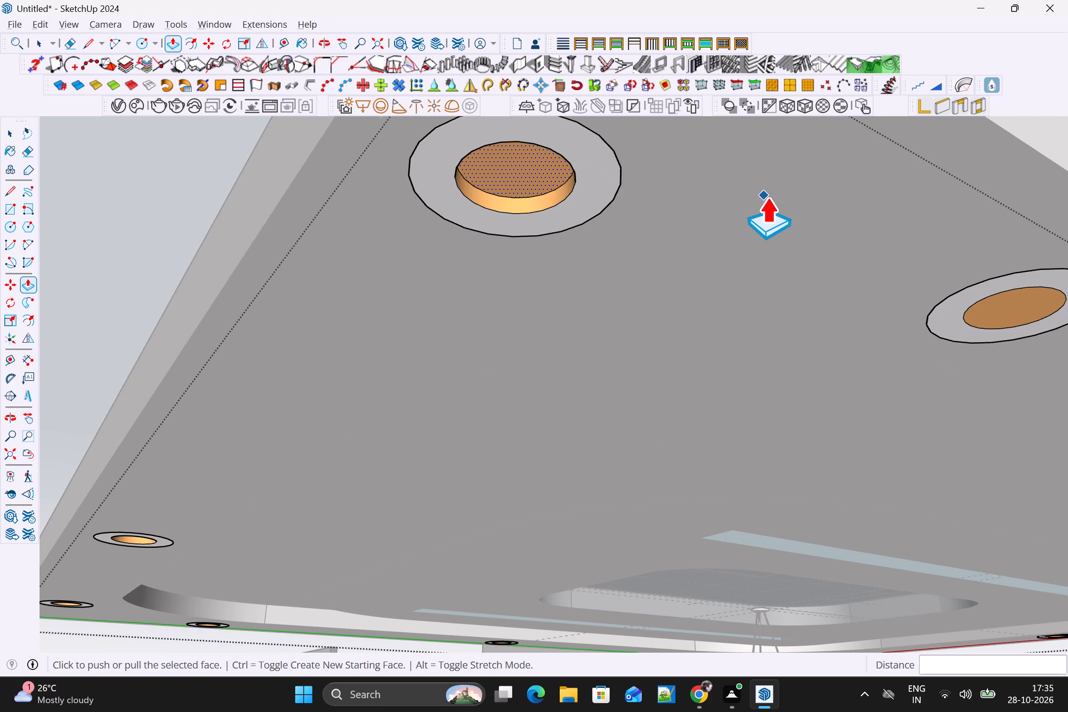
{"action": "scroll", "coordinate": [767, 196], "scroll_direction": "down", "scroll_amount": 7}
{"action": "middle_click_drag", "start_coordinate": [814, 214], "coordinate": [623, 231]}
{"action": "key", "text": "space"}
{"action": "left_click", "coordinate": [648, 214]}
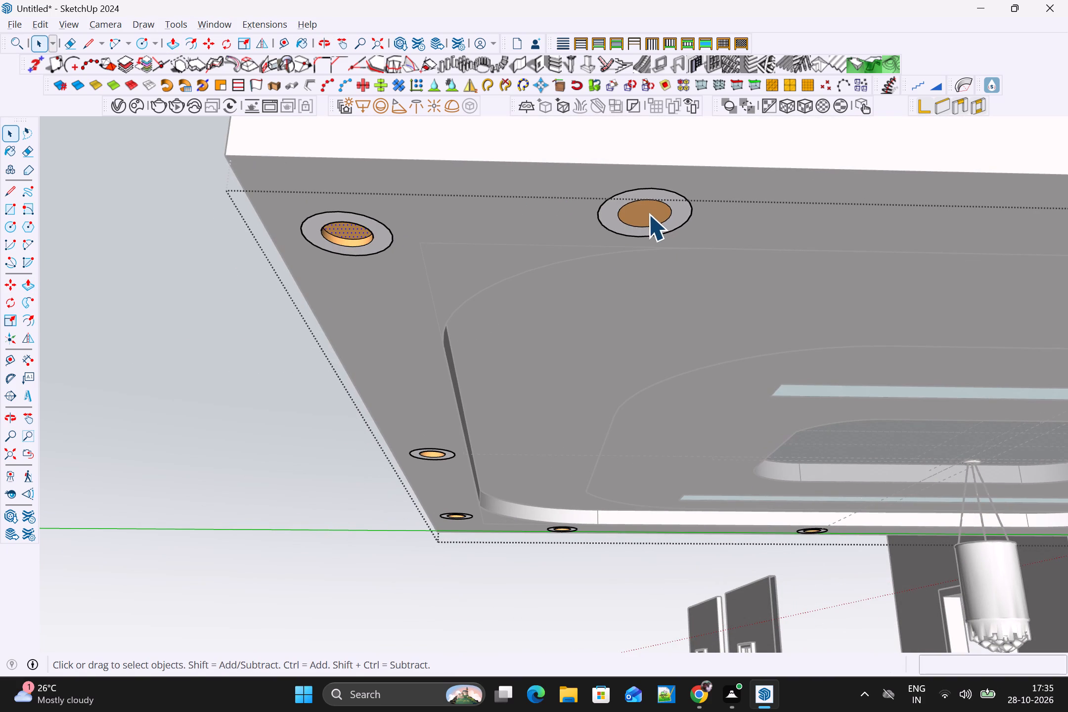
{"action": "key", "text": "p"}
{"action": "scroll", "coordinate": [652, 209], "scroll_direction": "up", "scroll_amount": 4}
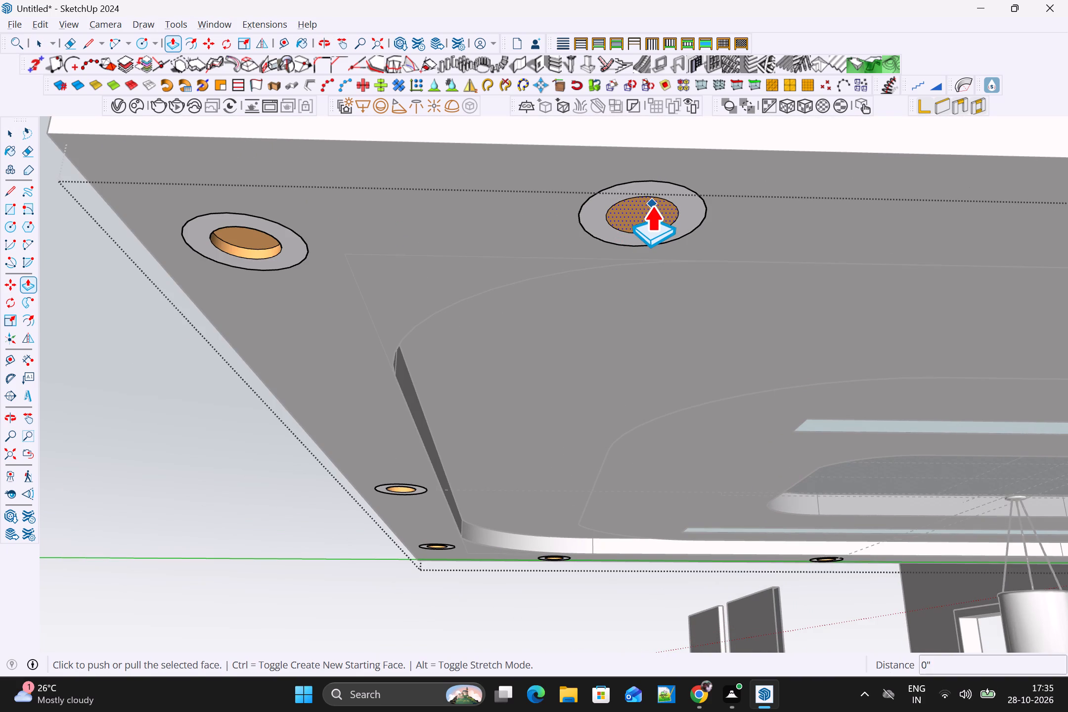
{"action": "left_click", "coordinate": [652, 205]}
{"action": "left_click", "coordinate": [654, 185]}
{"action": "scroll", "coordinate": [664, 205], "scroll_direction": "down", "scroll_amount": 11}
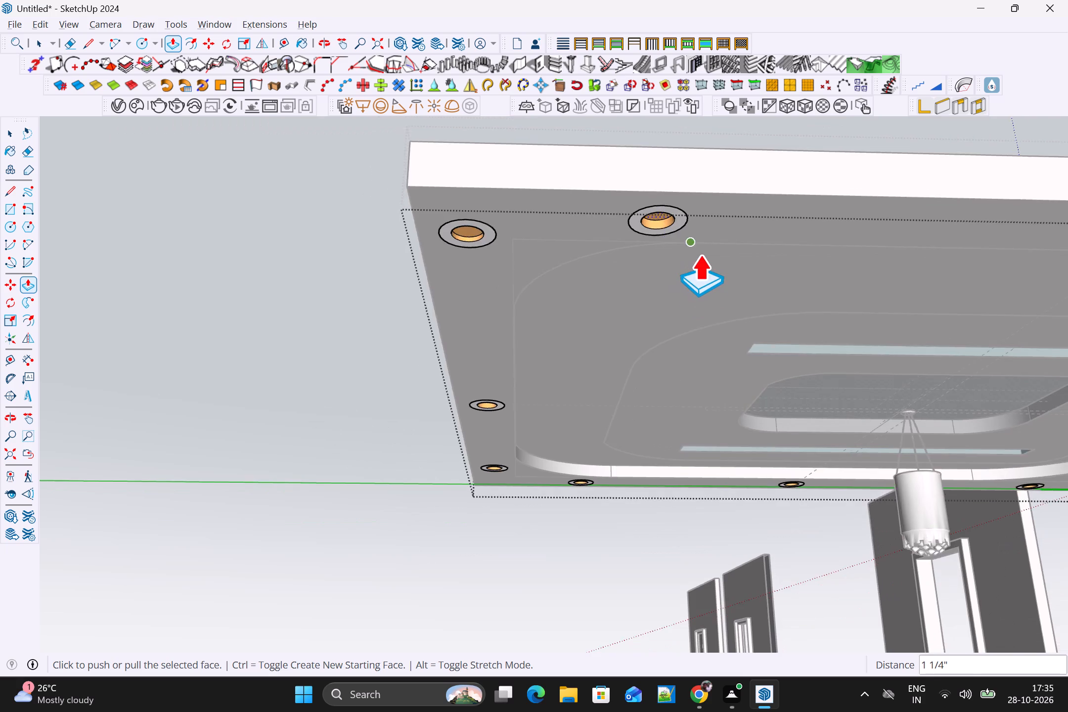
{"action": "scroll", "coordinate": [700, 254], "scroll_direction": "down", "scroll_amount": 10}
{"action": "middle_click_drag", "start_coordinate": [693, 290], "coordinate": [908, 319]}
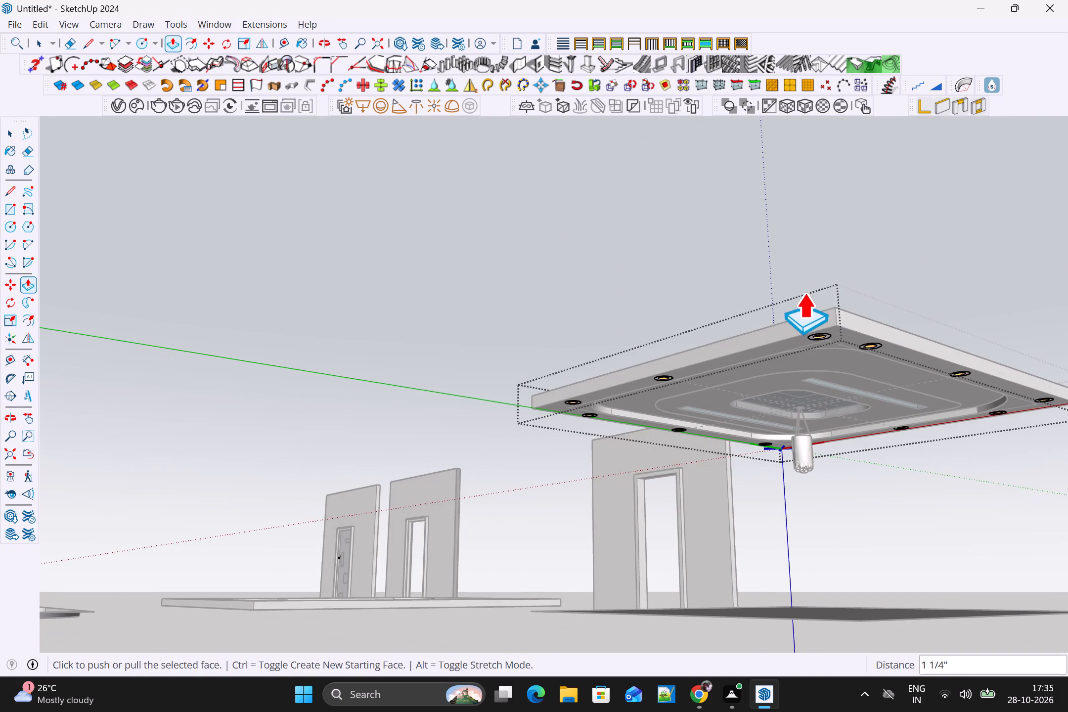
{"action": "key", "text": "space"}
{"action": "left_click", "coordinate": [771, 250]}
Look over the V-Ray materials and lights lists and start a render of the ceiling panel seen from below.
{"action": "middle_click_drag", "start_coordinate": [773, 269], "coordinate": [953, 235]}
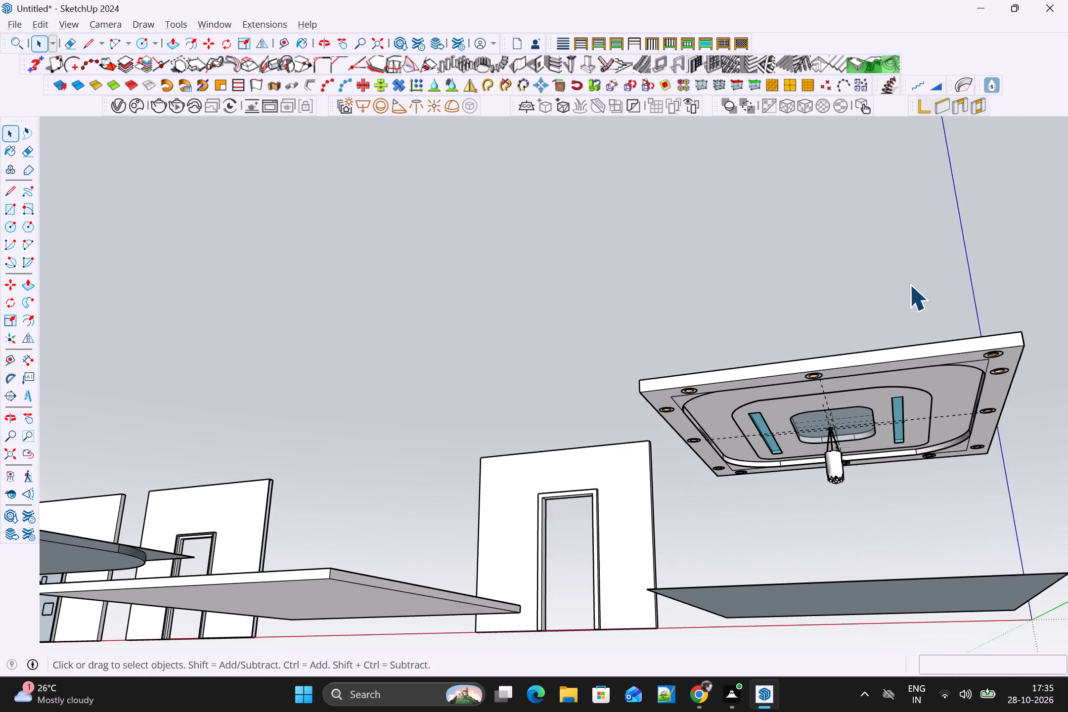
{"action": "middle_click_drag", "start_coordinate": [879, 281], "coordinate": [877, 213], "text": "shift"}
{"action": "scroll", "coordinate": [874, 274], "scroll_direction": "up", "scroll_amount": 7}
{"action": "middle_click_drag", "start_coordinate": [883, 269], "coordinate": [984, 261]}
{"action": "middle_click_drag", "start_coordinate": [930, 287], "coordinate": [818, 231], "text": "shift"}
{"action": "scroll", "coordinate": [812, 256], "scroll_direction": "up", "scroll_amount": 7}
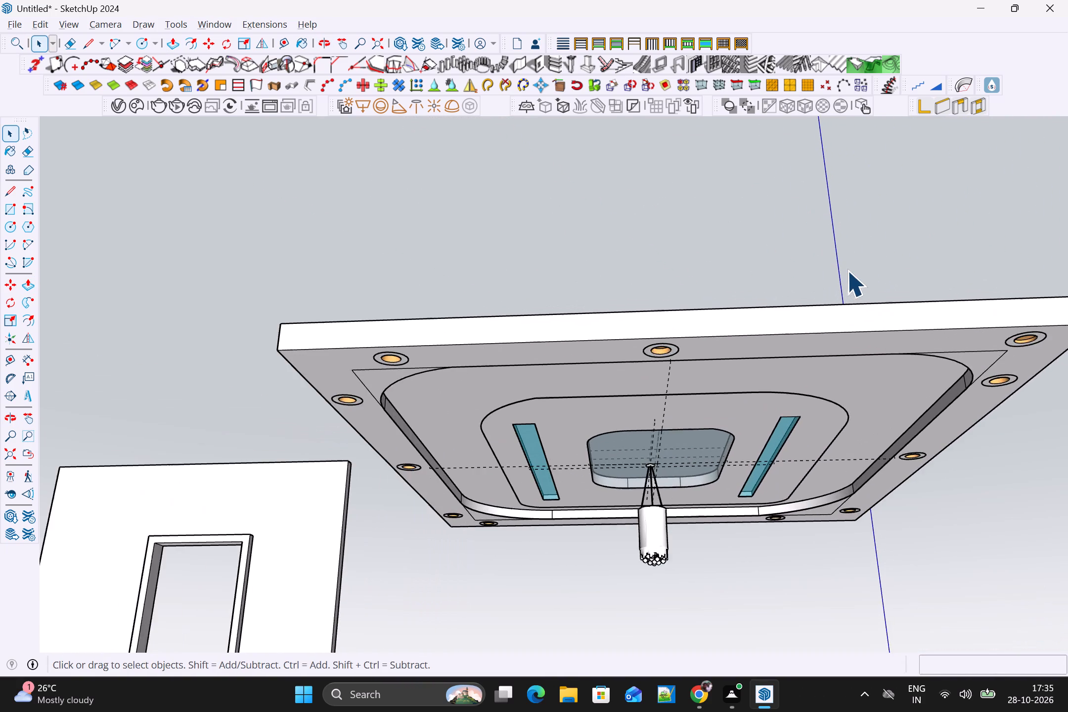
{"action": "middle_click_drag", "start_coordinate": [829, 271], "coordinate": [866, 190]}
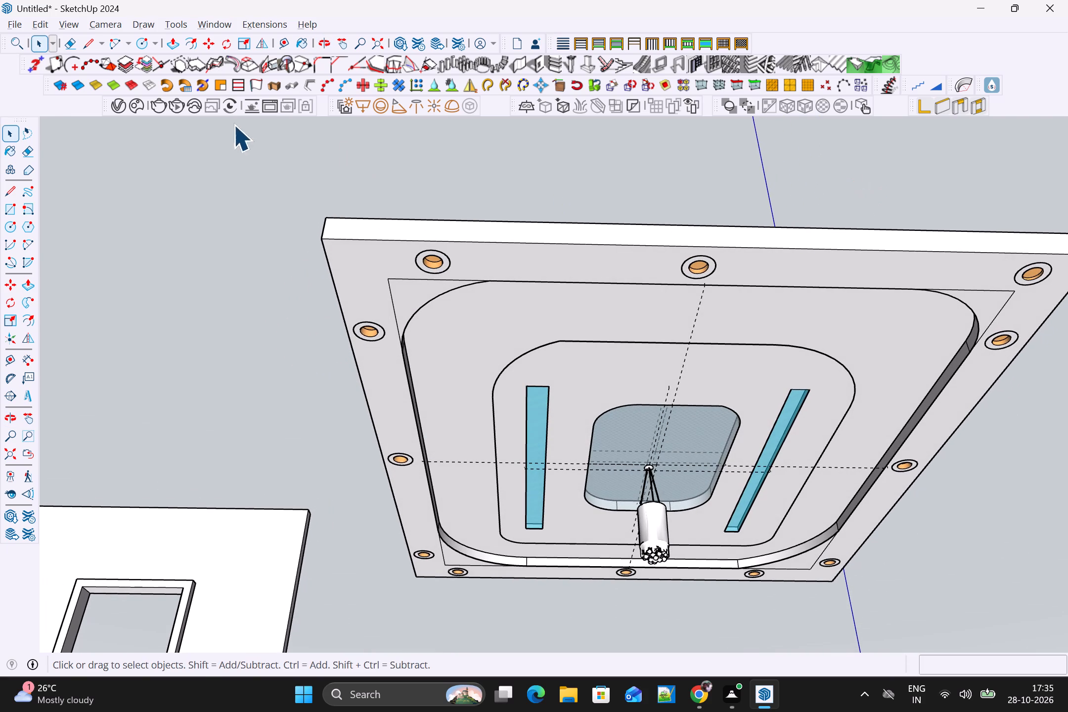
{"action": "left_click", "coordinate": [120, 109]}
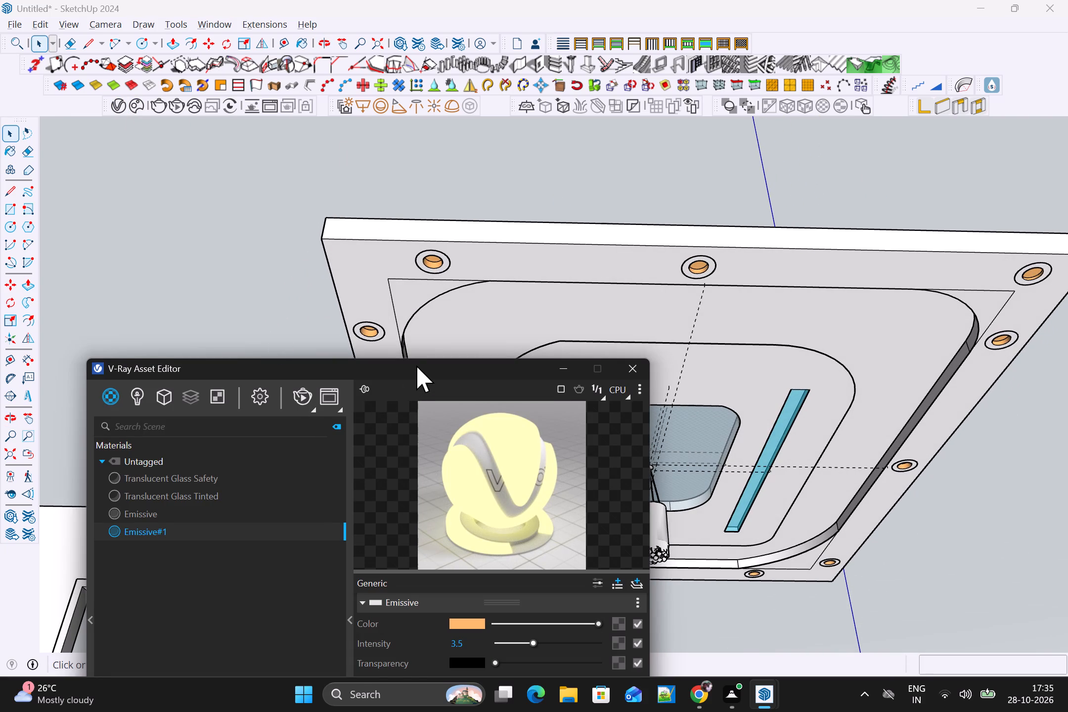
{"action": "left_click_drag", "start_coordinate": [417, 364], "coordinate": [466, 245]}
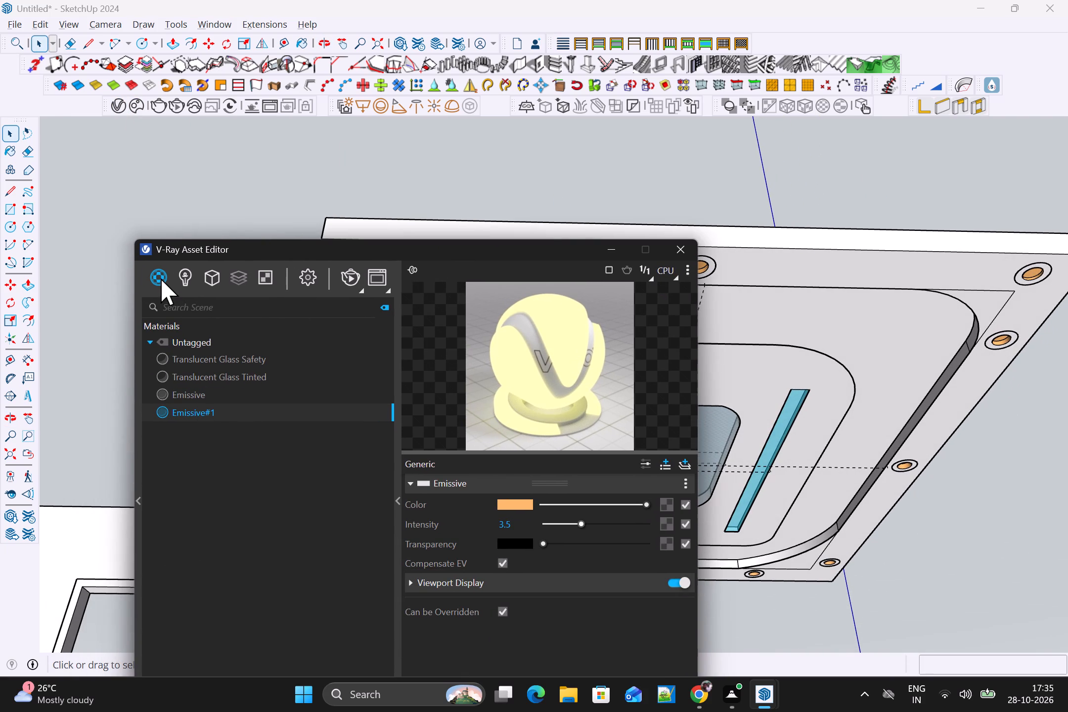
{"action": "left_click", "coordinate": [159, 278]}
{"action": "scroll", "coordinate": [382, 415], "scroll_direction": "down", "scroll_amount": 2}
{"action": "left_click_drag", "start_coordinate": [312, 248], "coordinate": [316, 151]}
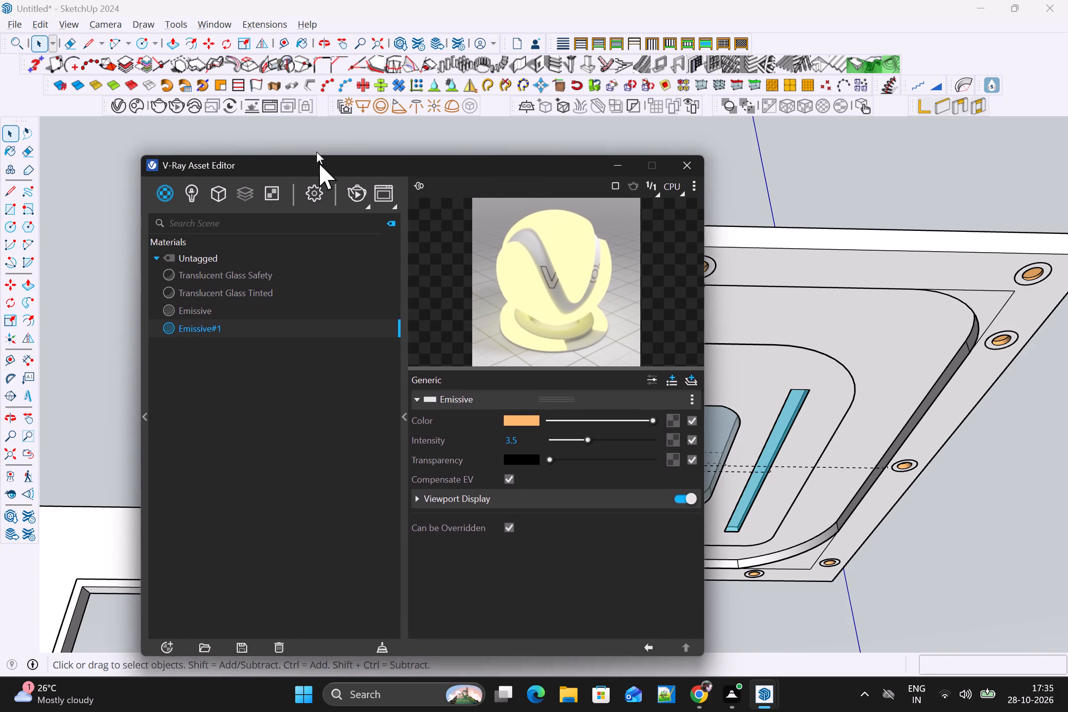
{"action": "left_click_drag", "start_coordinate": [316, 151], "coordinate": [313, 145]}
{"action": "left_click", "coordinate": [793, 463]}
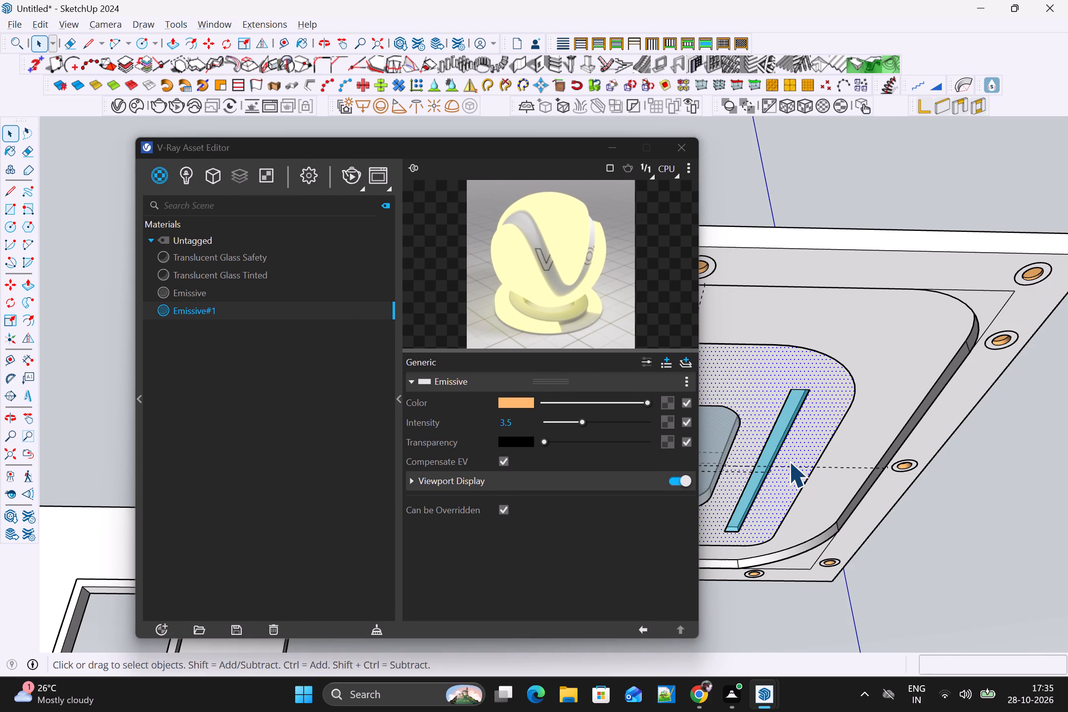
{"action": "left_click", "coordinate": [194, 185]}
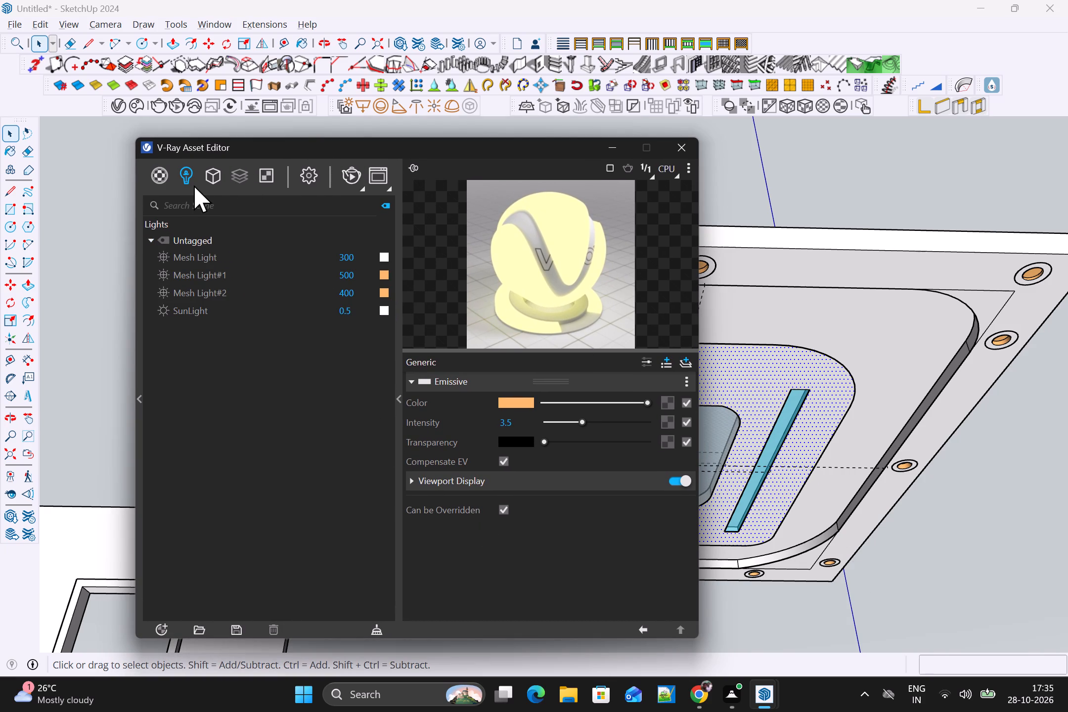
{"action": "left_click", "coordinate": [168, 181]}
{"action": "left_click", "coordinate": [181, 181]}
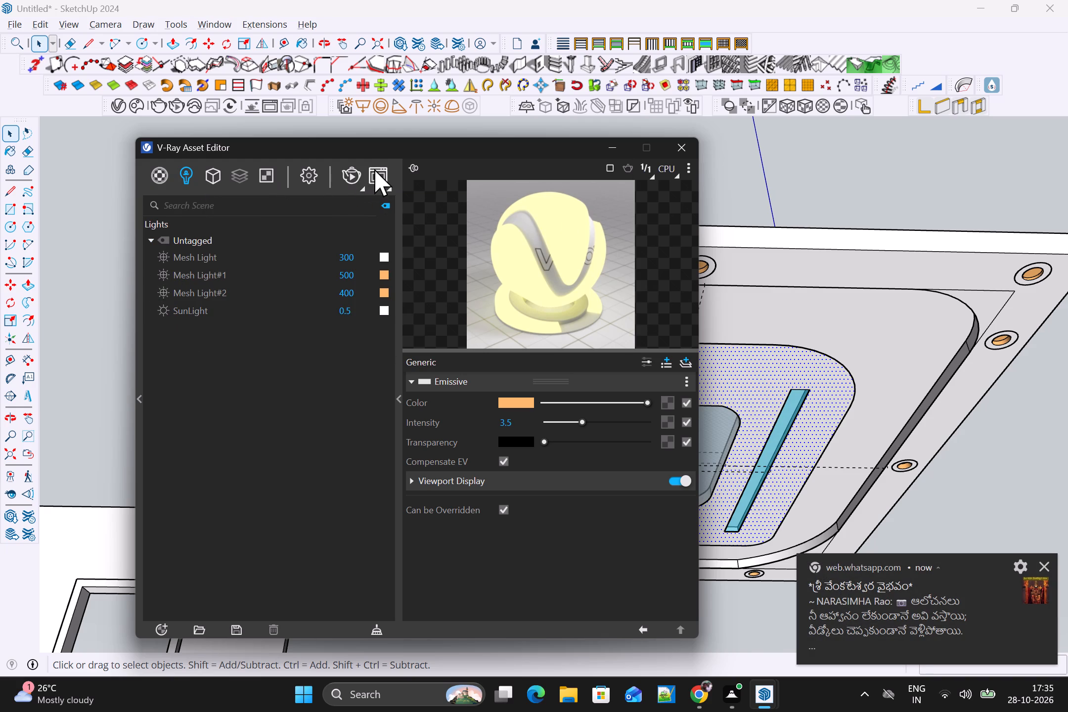
{"action": "left_click", "coordinate": [352, 175]}
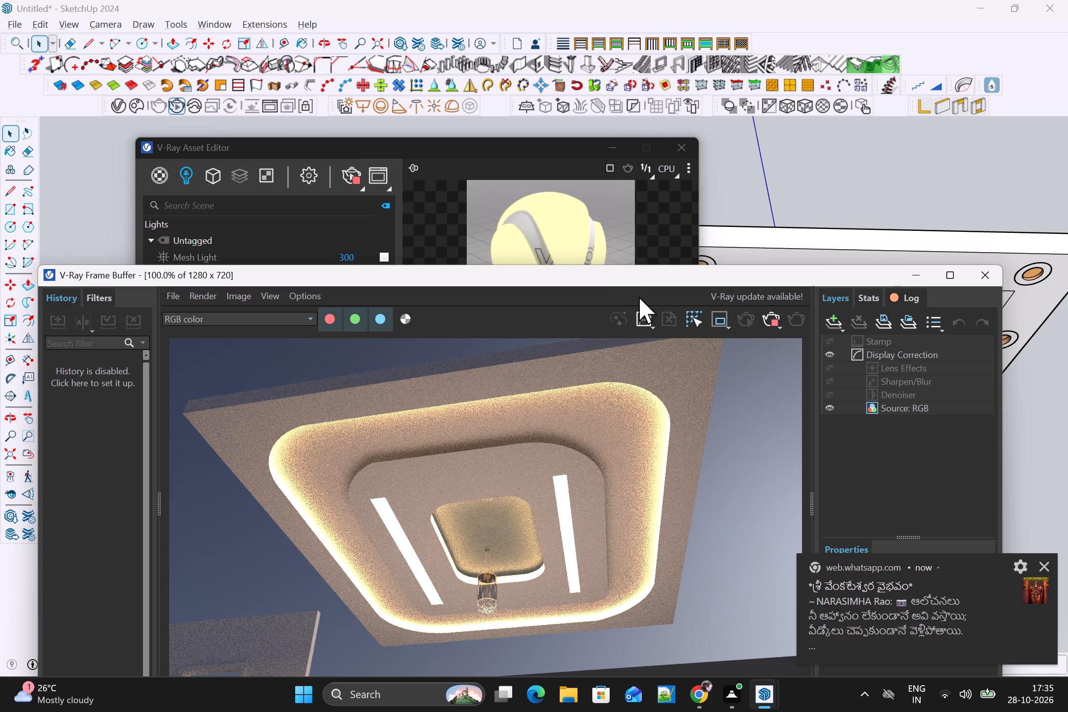
Examine the glow of the recessed border fixtures in the render, and close the render and asset windows.
{"action": "left_click_drag", "start_coordinate": [645, 282], "coordinate": [634, 187]}
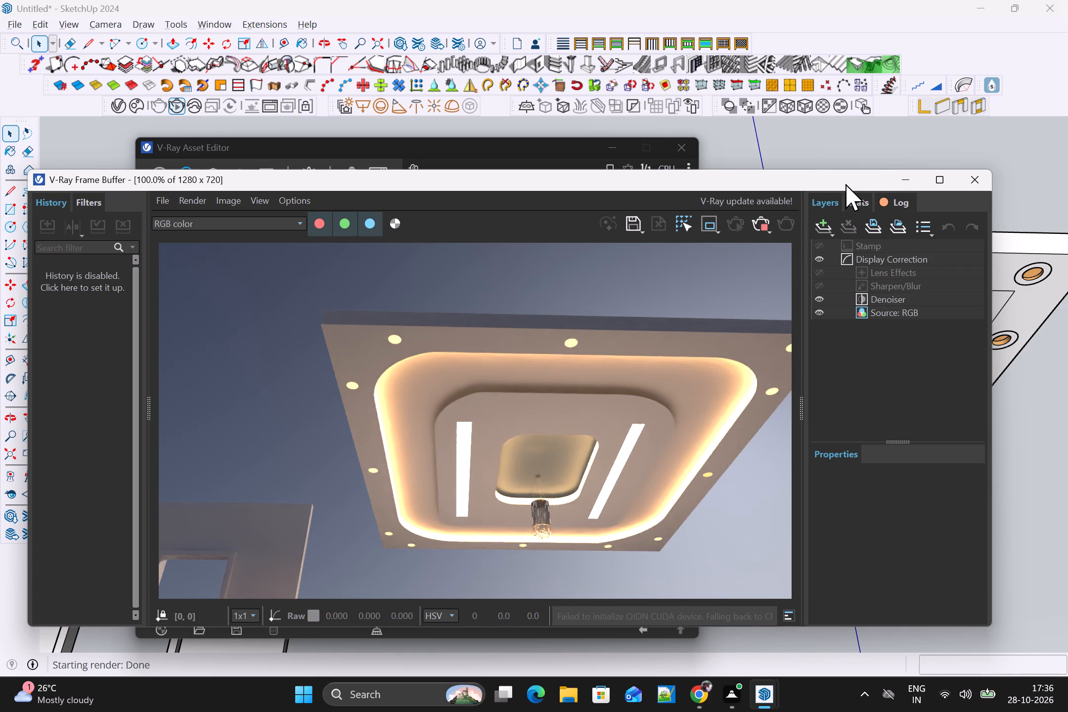
{"action": "key", "text": "alt+Tab"}
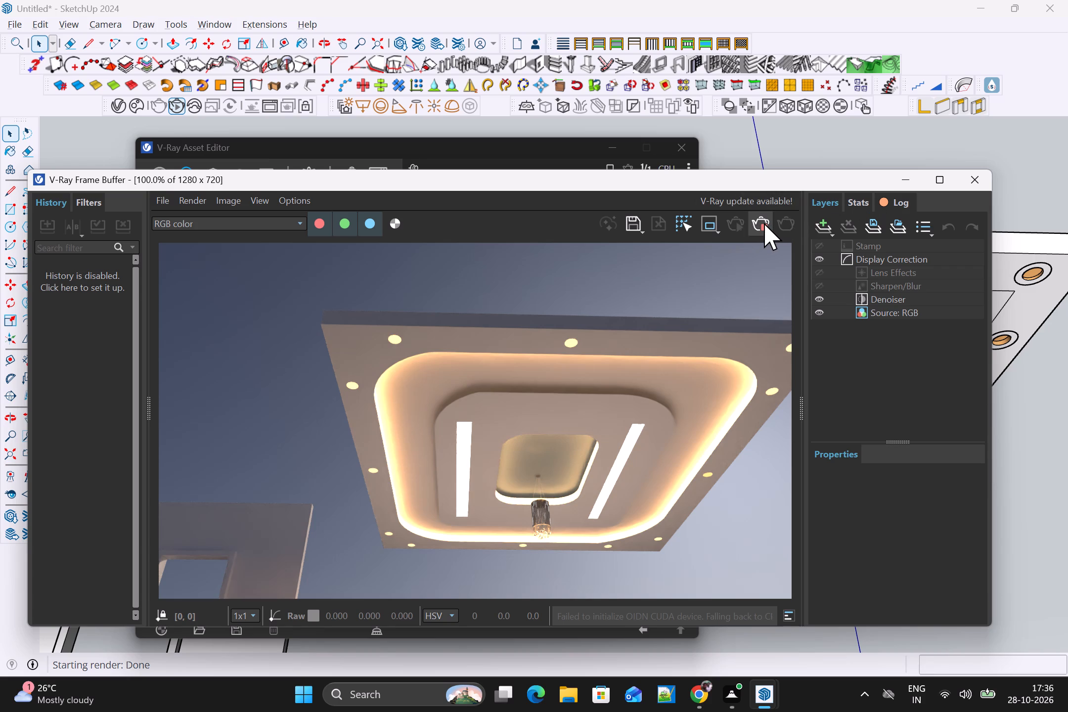
{"action": "left_click", "coordinate": [764, 223]}
{"action": "left_click", "coordinate": [973, 179]}
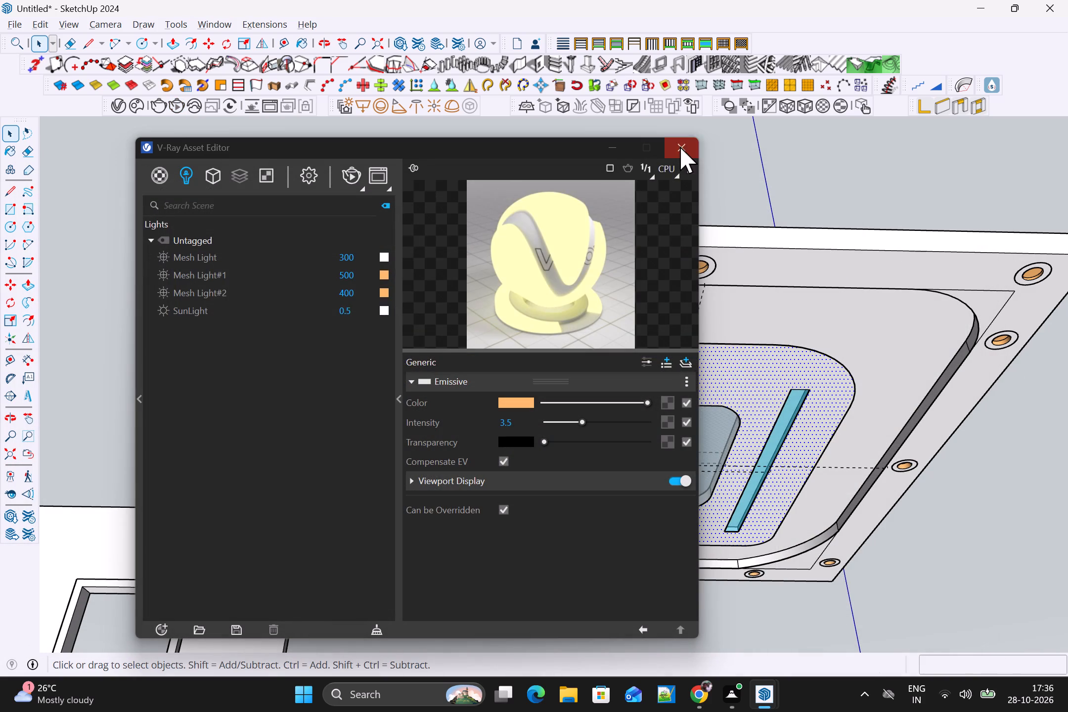
{"action": "left_click", "coordinate": [683, 144]}
Push/Pull the rounded inner panel face surrounding the two strip lights by about 1 11/16".
{"action": "scroll", "coordinate": [715, 222], "scroll_direction": "down", "scroll_amount": 1}
{"action": "scroll", "coordinate": [781, 252], "scroll_direction": "down", "scroll_amount": 1}
{"action": "middle_click_drag", "start_coordinate": [781, 270], "coordinate": [779, 280]}
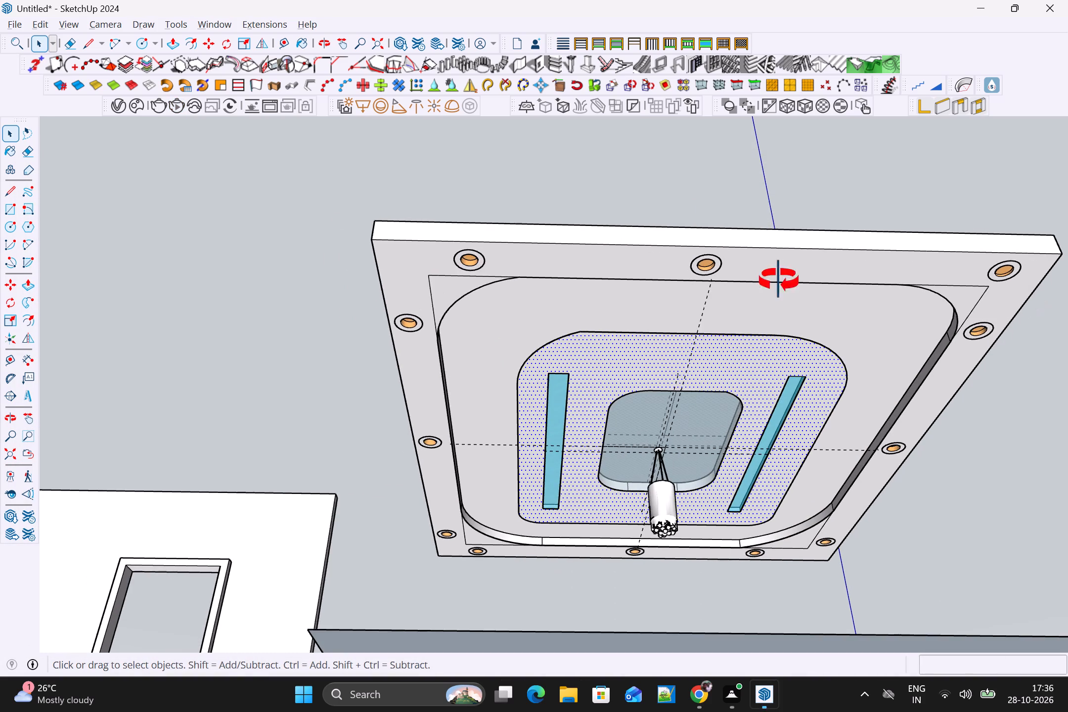
{"action": "middle_click_drag", "start_coordinate": [779, 280], "coordinate": [634, 388]}
{"action": "scroll", "coordinate": [729, 412], "scroll_direction": "up", "scroll_amount": 1}
{"action": "middle_click_drag", "start_coordinate": [729, 408], "coordinate": [746, 345]}
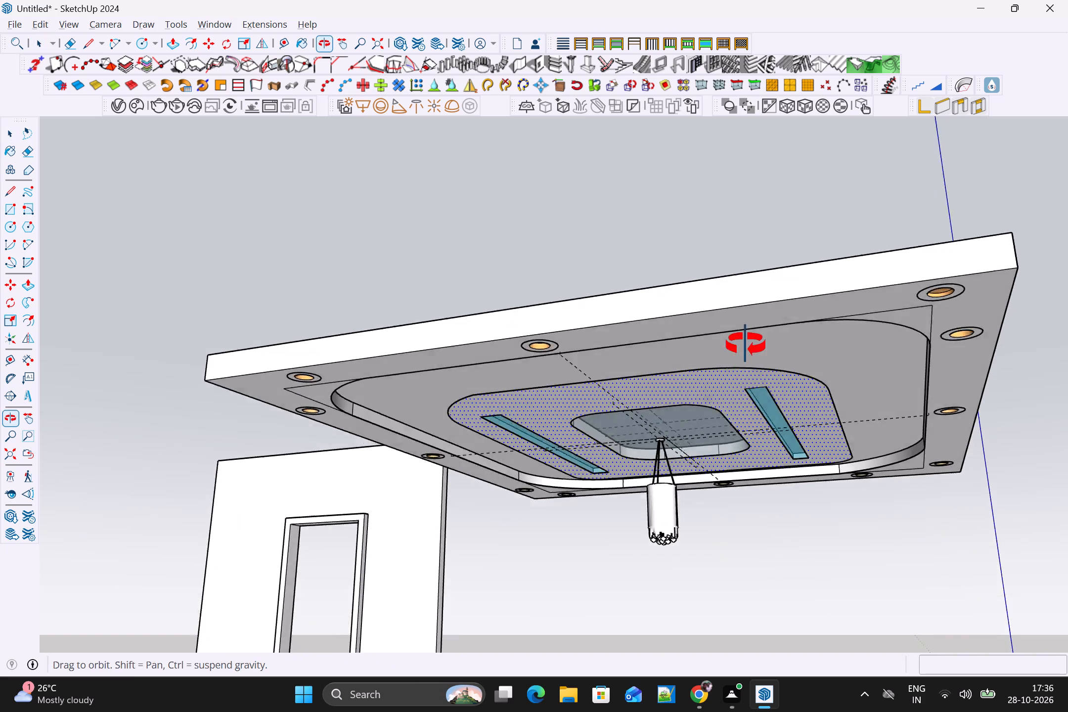
{"action": "middle_click_drag", "start_coordinate": [746, 345], "coordinate": [756, 308]}
{"action": "scroll", "coordinate": [716, 324], "scroll_direction": "up", "scroll_amount": 5}
{"action": "middle_click_drag", "start_coordinate": [716, 332], "coordinate": [650, 375]}
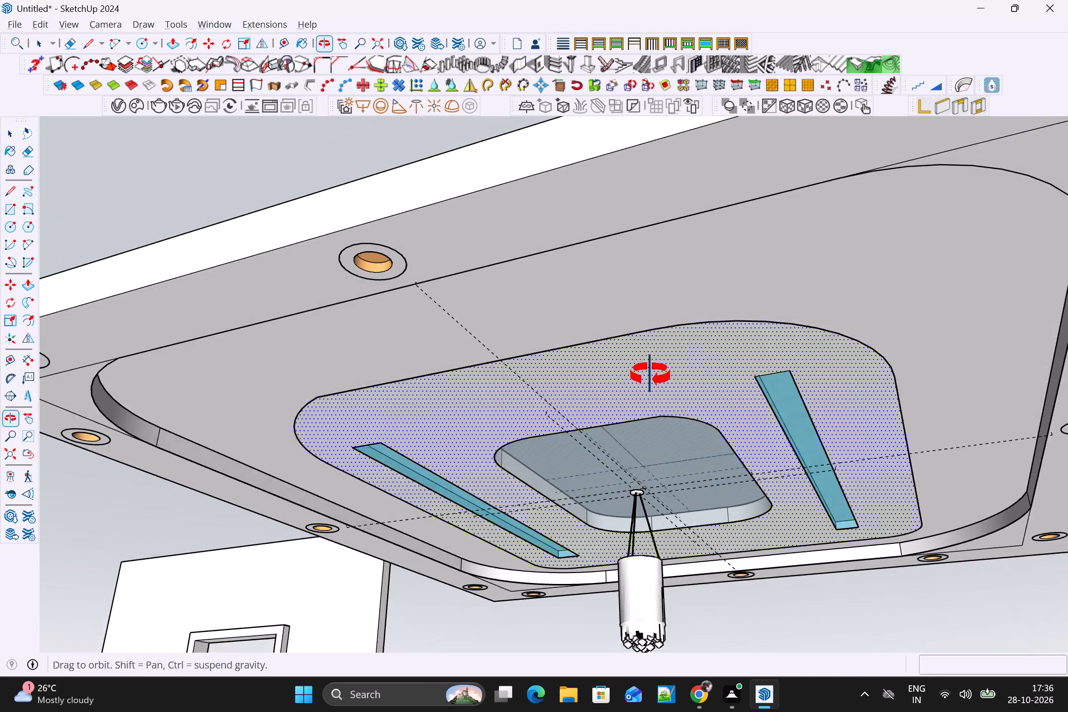
{"action": "middle_click_drag", "start_coordinate": [650, 375], "coordinate": [773, 346]}
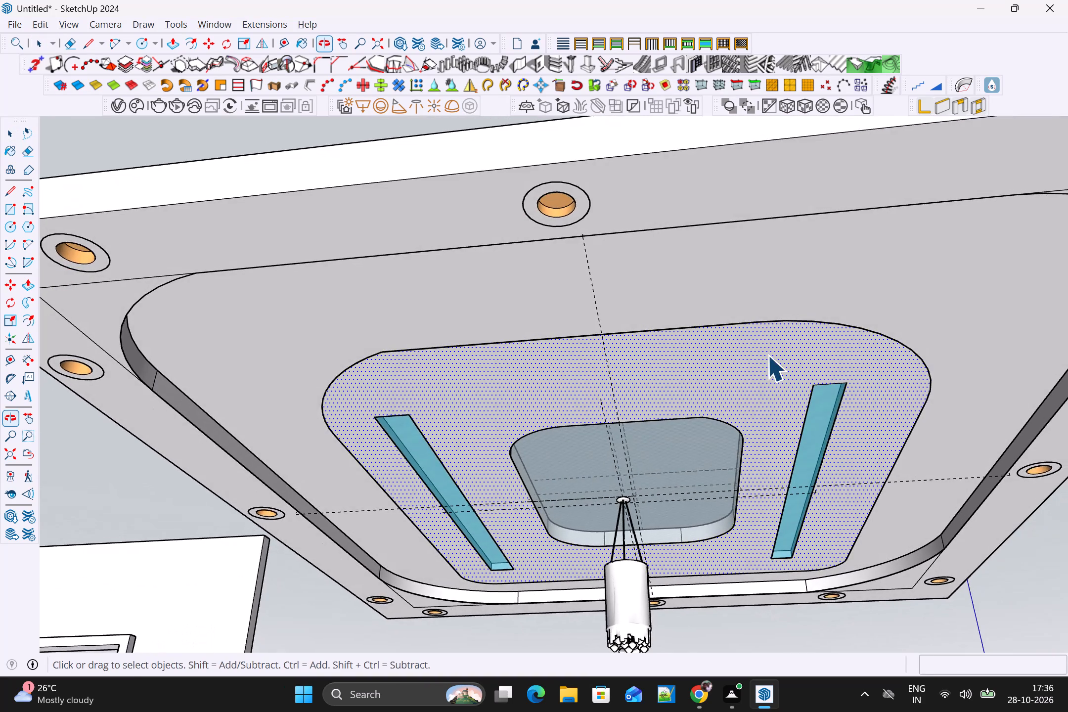
{"action": "scroll", "coordinate": [767, 356], "scroll_direction": "up", "scroll_amount": 2}
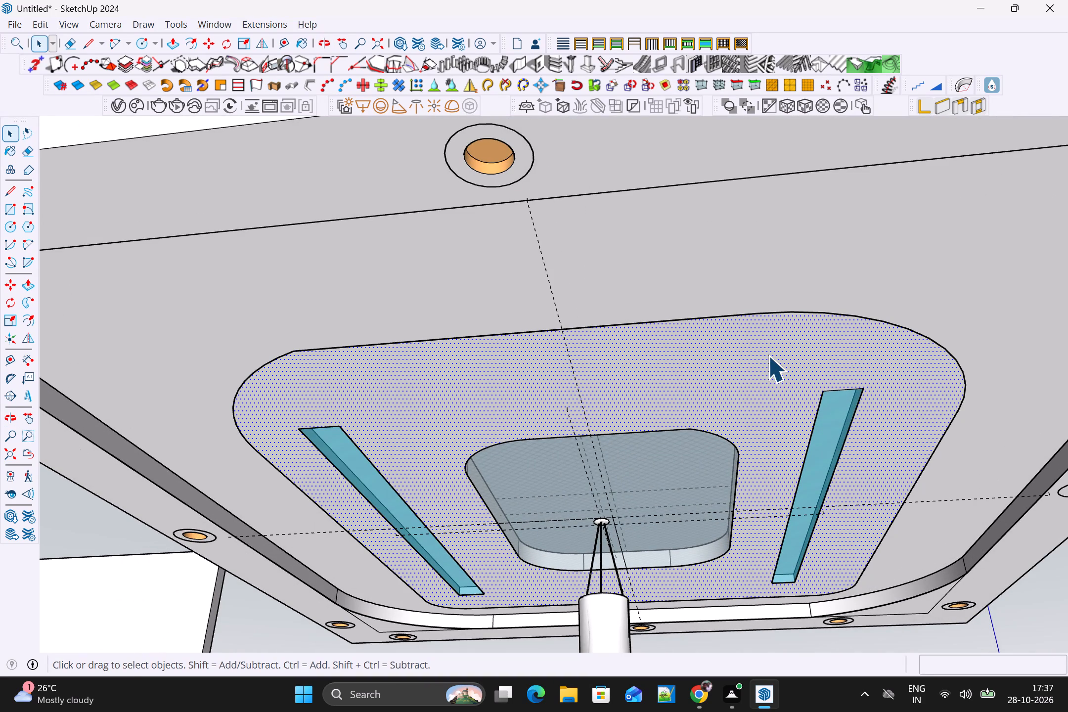
{"action": "scroll", "coordinate": [746, 368], "scroll_direction": "down", "scroll_amount": 5}
{"action": "middle_click_drag", "start_coordinate": [723, 378], "coordinate": [631, 399]}
{"action": "middle_click_drag", "start_coordinate": [690, 364], "coordinate": [719, 350]}
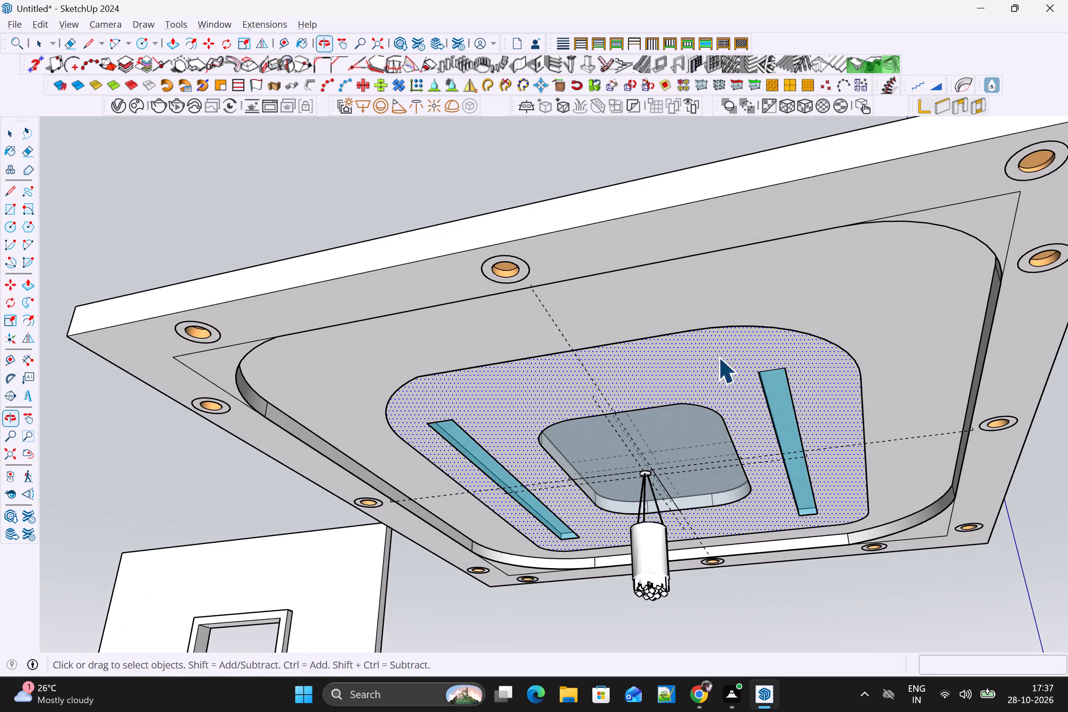
{"action": "middle_click_drag", "start_coordinate": [717, 362], "coordinate": [757, 324]}
{"action": "key", "text": "p"}
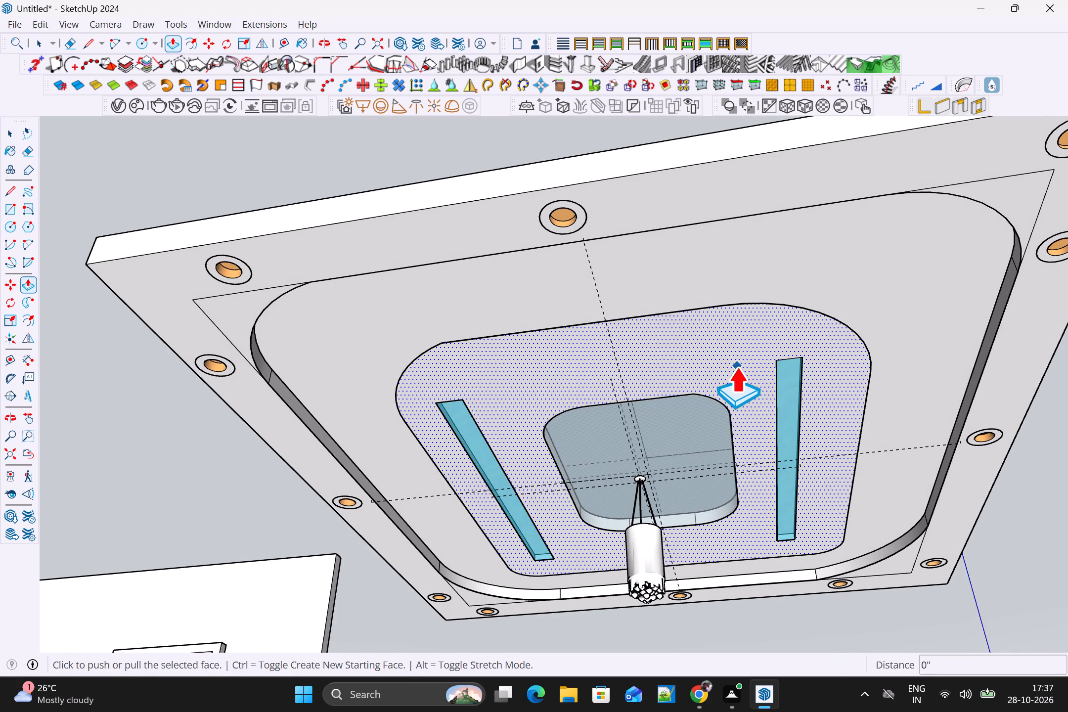
{"action": "left_click", "coordinate": [737, 366]}
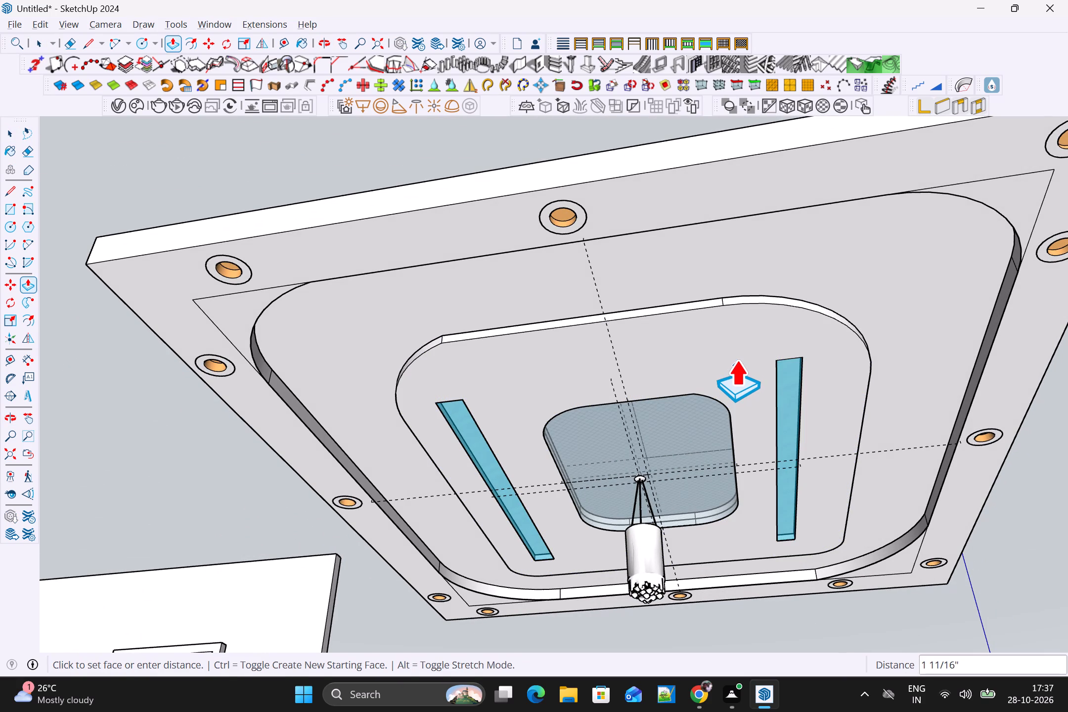
{"action": "left_click", "coordinate": [737, 359]}
{"action": "key", "text": "space"}
{"action": "scroll", "coordinate": [741, 362], "scroll_direction": "down", "scroll_amount": 3}
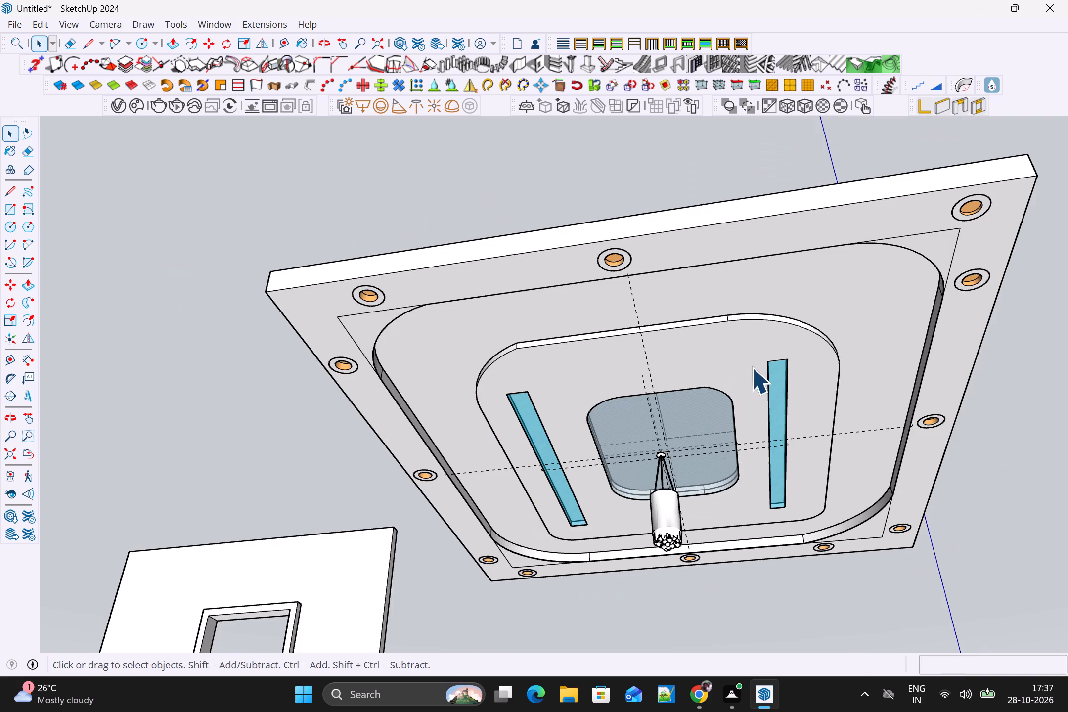
Examine the stepped inner panel, strip lights and recessed border fixtures of the ceiling panel from several angles below.
{"action": "middle_click_drag", "start_coordinate": [755, 380], "coordinate": [811, 374]}
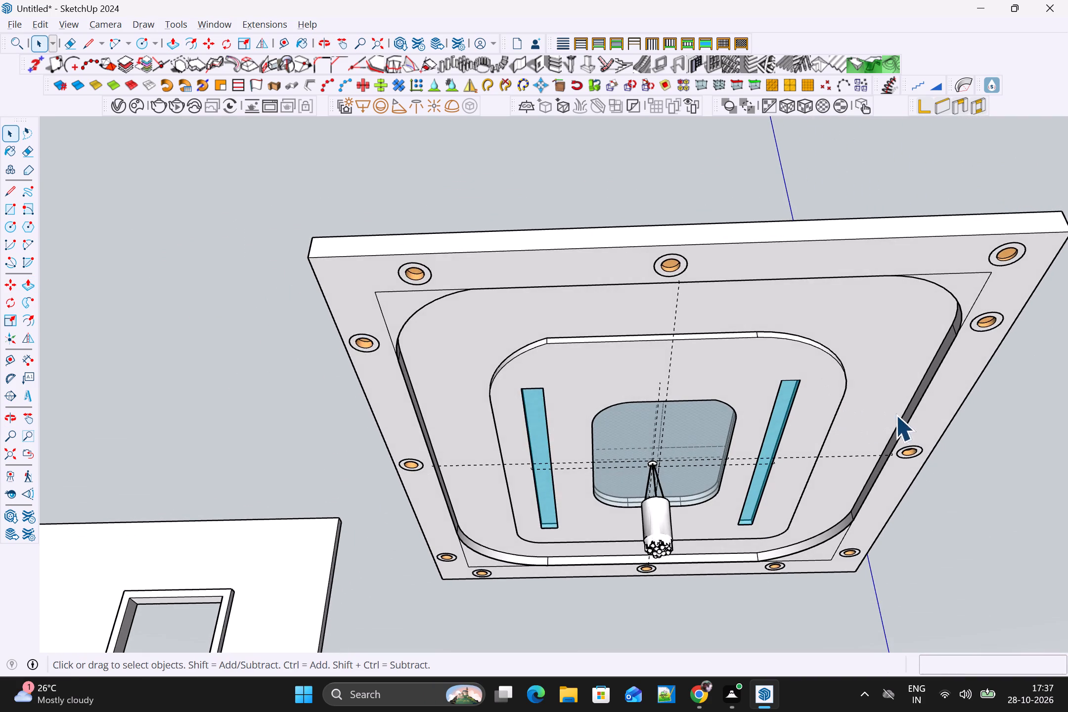
{"action": "scroll", "coordinate": [894, 431], "scroll_direction": "down", "scroll_amount": 2}
{"action": "middle_click_drag", "start_coordinate": [900, 436], "coordinate": [619, 548]}
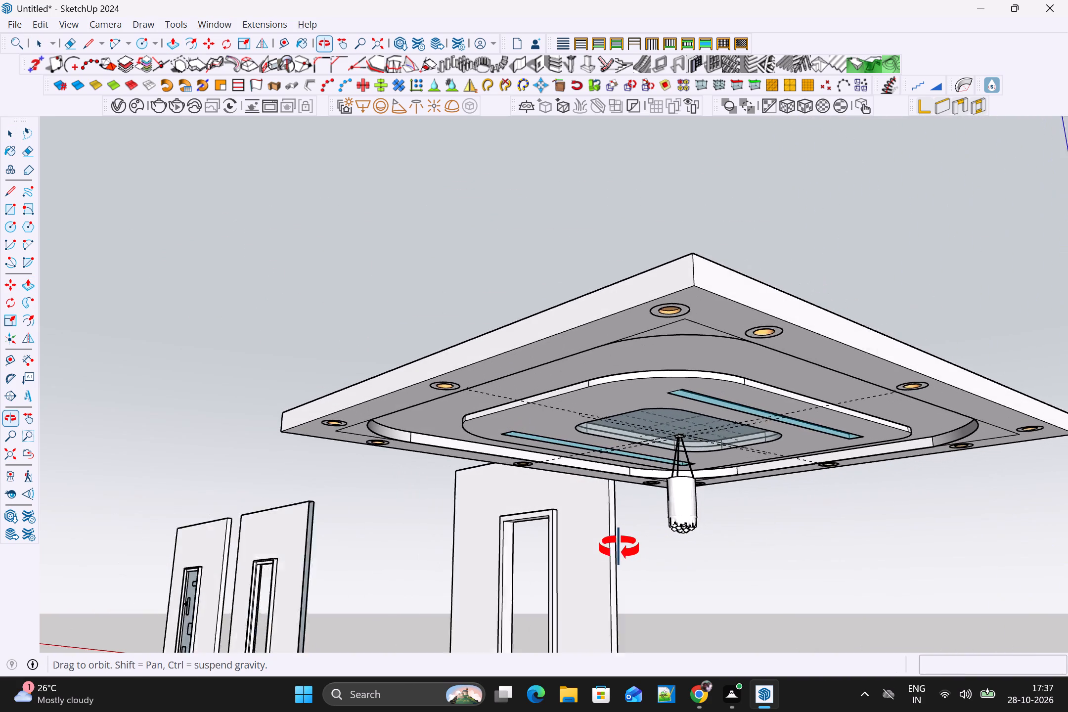
{"action": "middle_click_drag", "start_coordinate": [619, 548], "coordinate": [827, 473]}
{"action": "key", "text": "Escape"}
{"action": "scroll", "coordinate": [820, 483], "scroll_direction": "down", "scroll_amount": 1}
{"action": "middle_click_drag", "start_coordinate": [818, 485], "coordinate": [806, 528]}
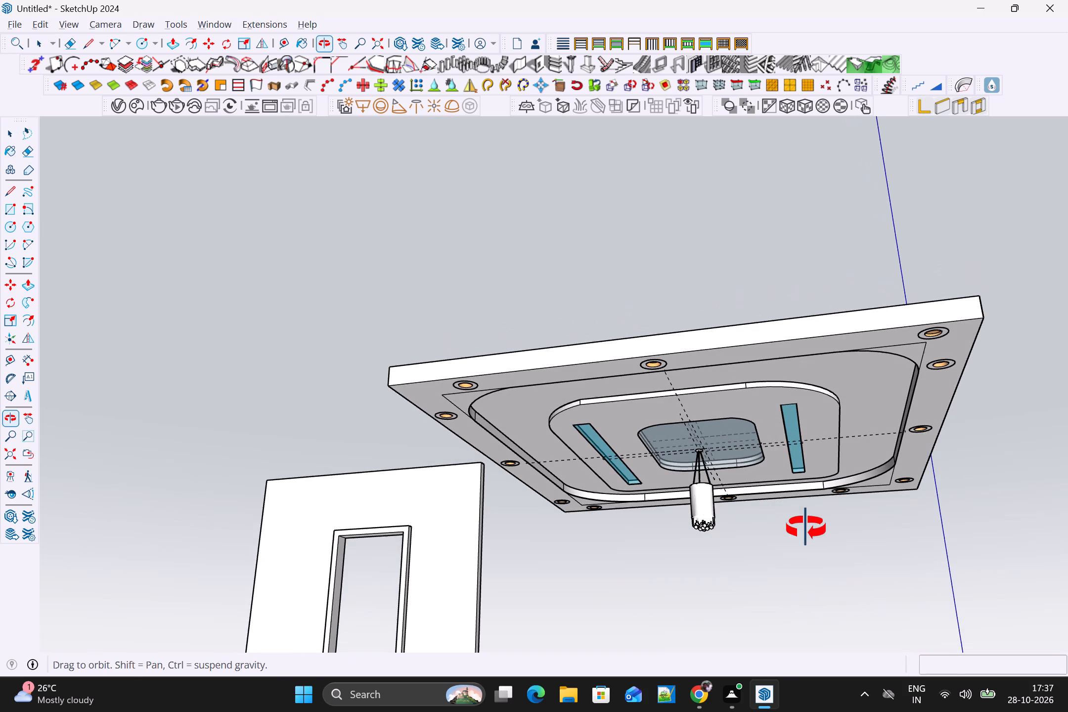
{"action": "middle_click_drag", "start_coordinate": [806, 528], "coordinate": [809, 529]}
{"action": "middle_click_drag", "start_coordinate": [839, 364], "coordinate": [989, 414]}
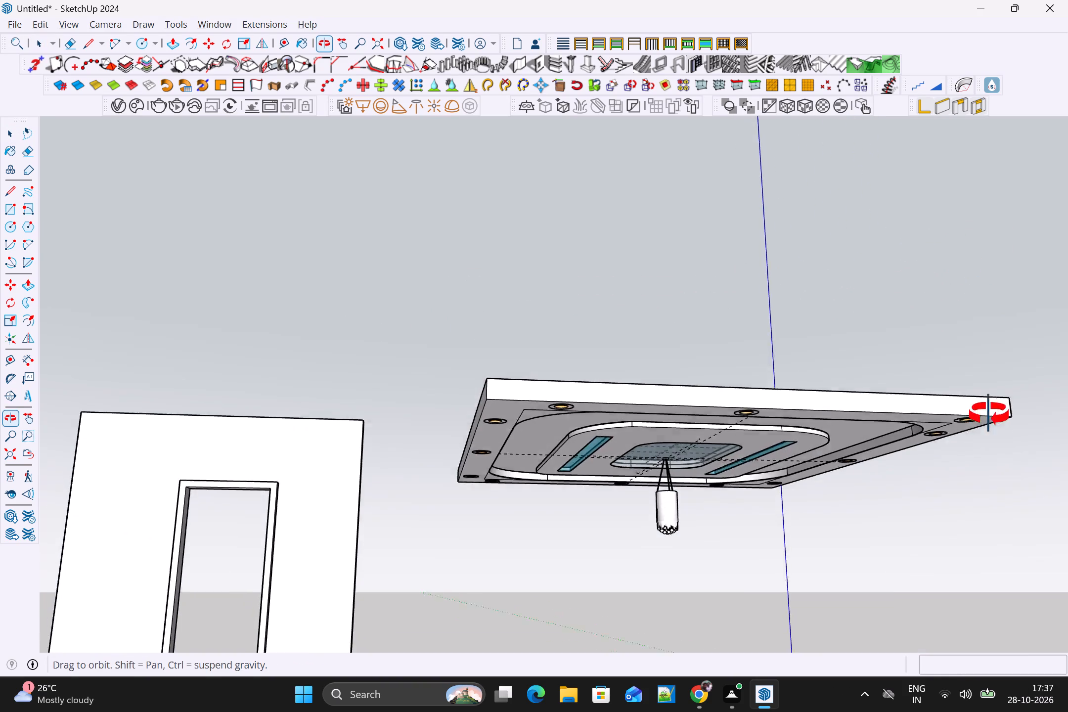
{"action": "middle_click_drag", "start_coordinate": [989, 414], "coordinate": [984, 334]}
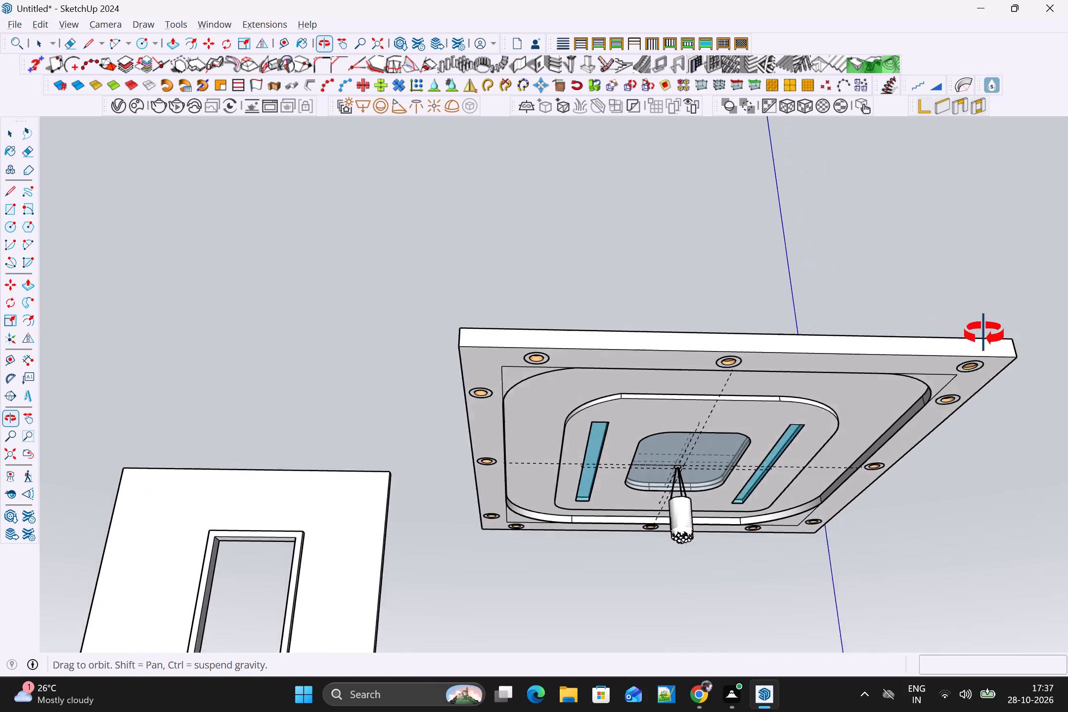
{"action": "middle_click_drag", "start_coordinate": [984, 334], "coordinate": [986, 334]}
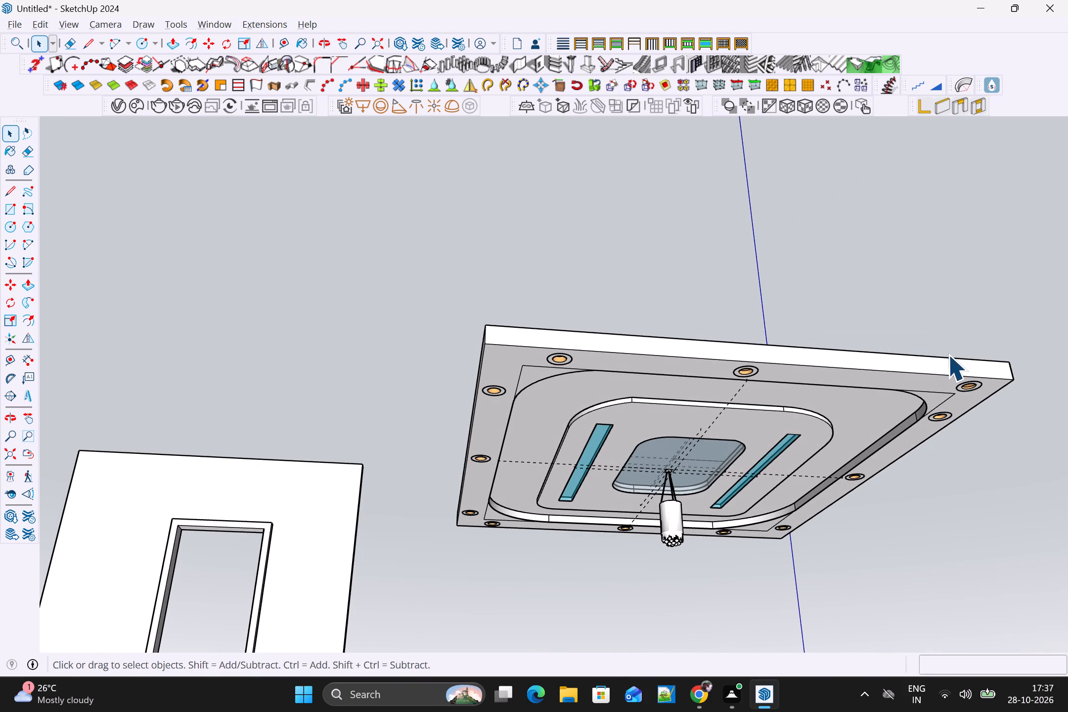
{"action": "middle_click_drag", "start_coordinate": [841, 344], "coordinate": [802, 245]}
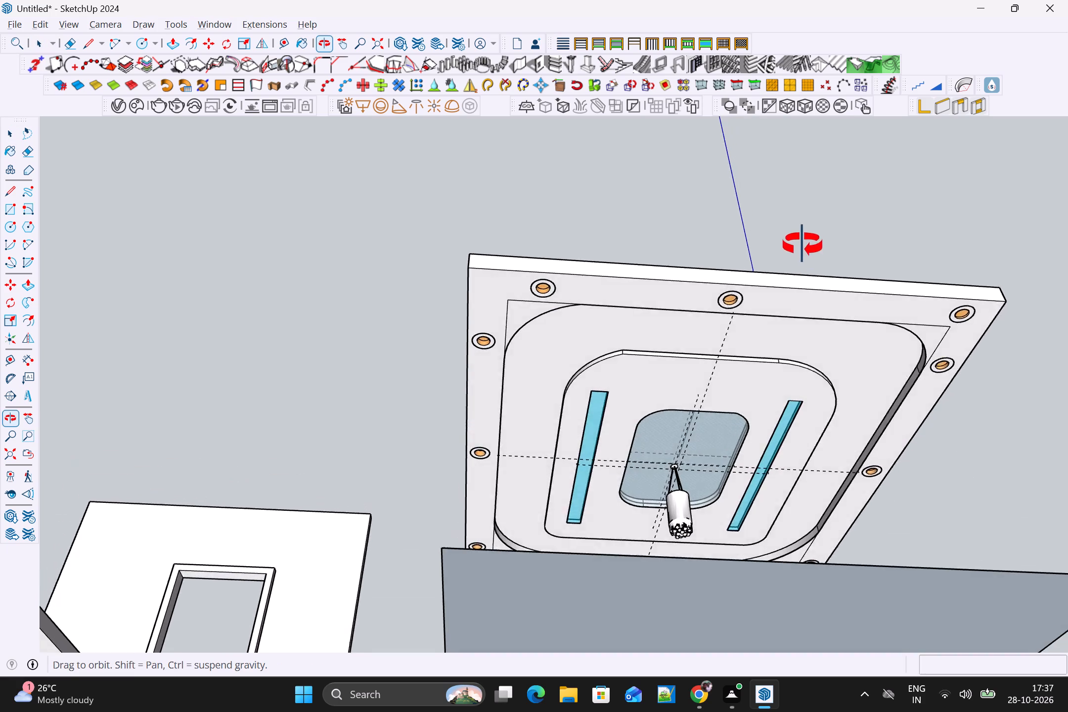
{"action": "middle_click_drag", "start_coordinate": [802, 245], "coordinate": [800, 245]}
{"action": "scroll", "coordinate": [806, 258], "scroll_direction": "up", "scroll_amount": 2}
{"action": "middle_click_drag", "start_coordinate": [814, 273], "coordinate": [765, 278]}
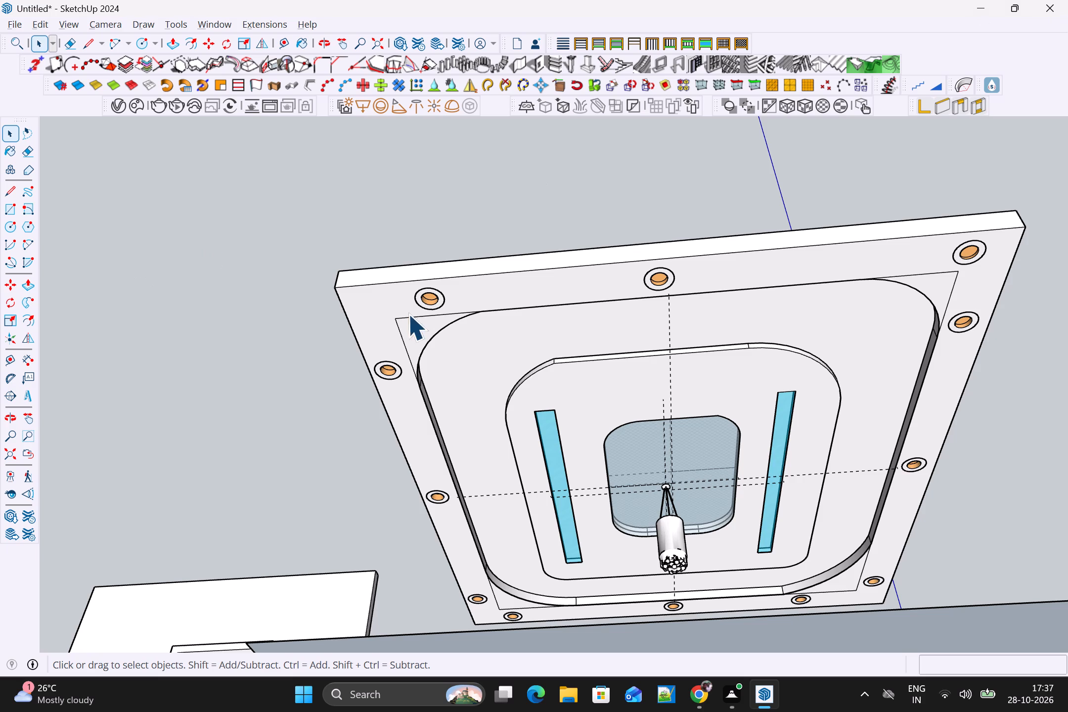
Delete all the dashed construction guides crossing the ceiling panel.
{"action": "left_click", "coordinate": [18, 24]}
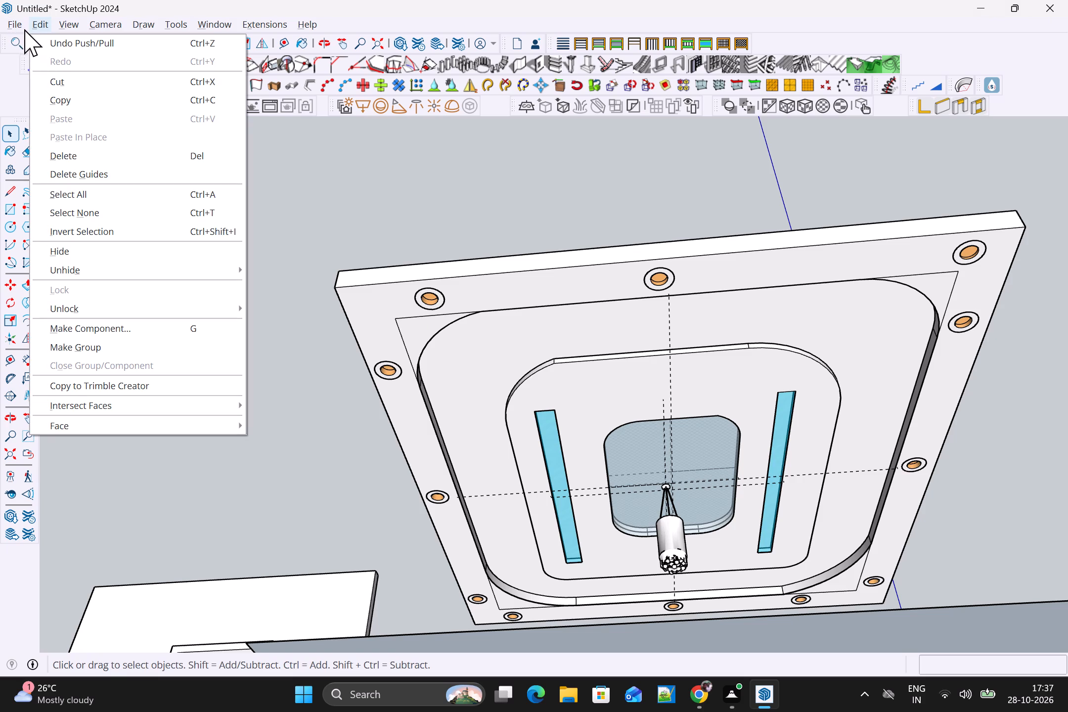
{"action": "left_click", "coordinate": [114, 173]}
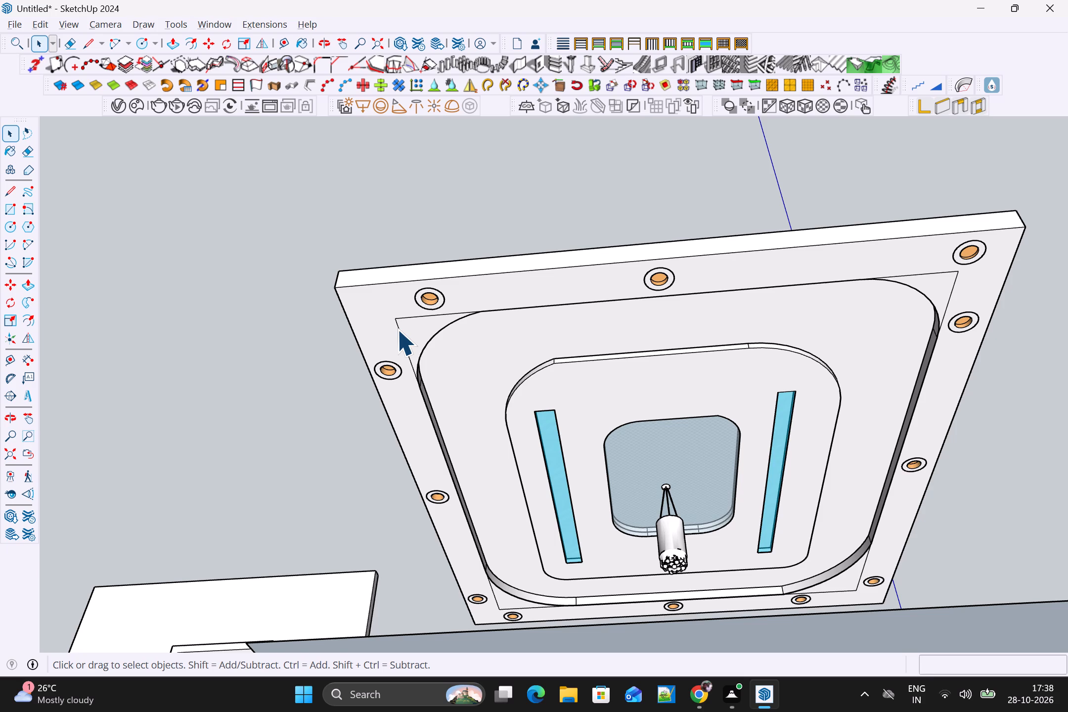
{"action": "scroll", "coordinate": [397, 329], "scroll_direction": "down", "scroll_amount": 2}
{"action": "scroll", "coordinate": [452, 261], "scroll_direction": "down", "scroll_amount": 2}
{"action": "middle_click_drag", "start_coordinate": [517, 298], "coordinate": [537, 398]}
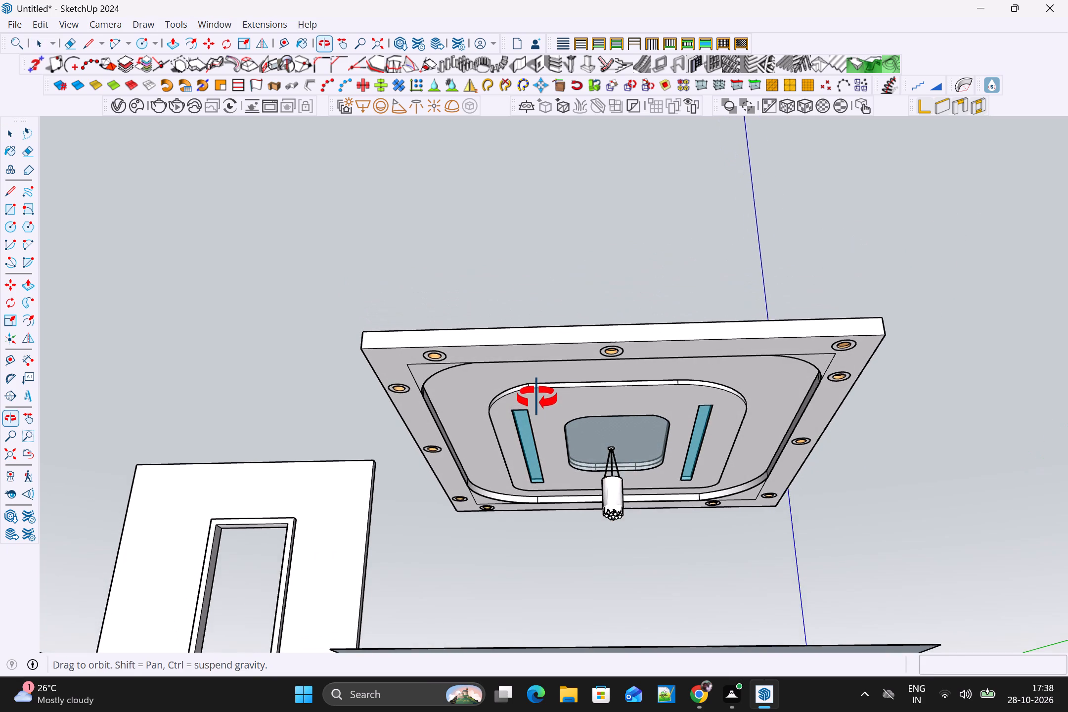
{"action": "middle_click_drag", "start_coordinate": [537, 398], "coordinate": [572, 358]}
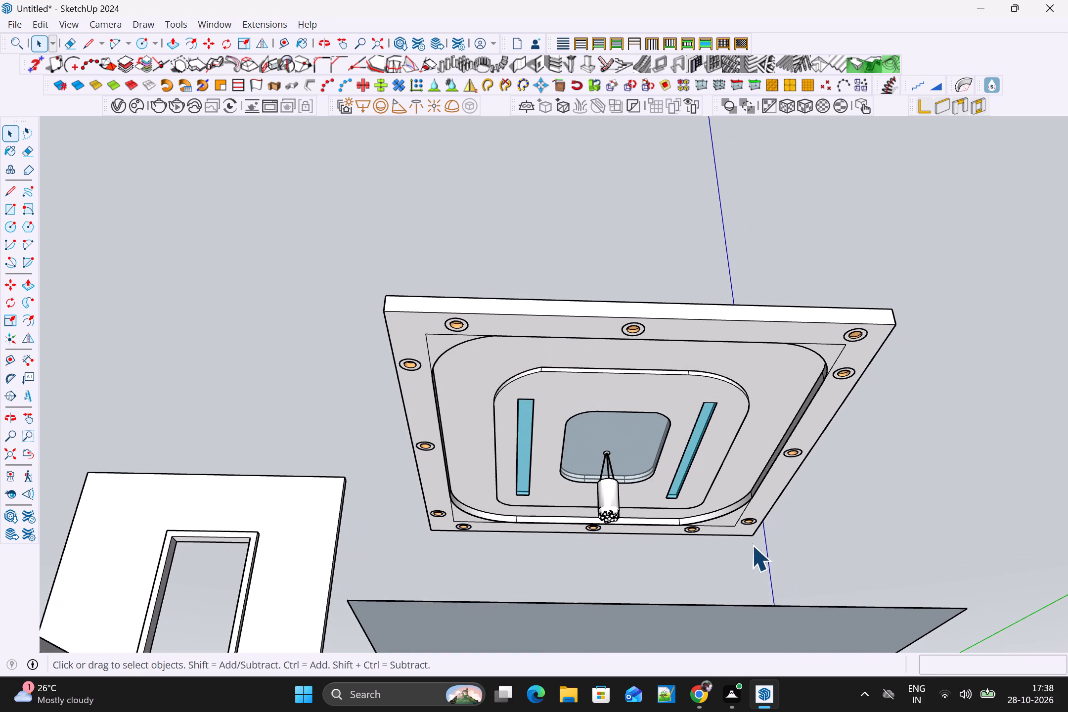
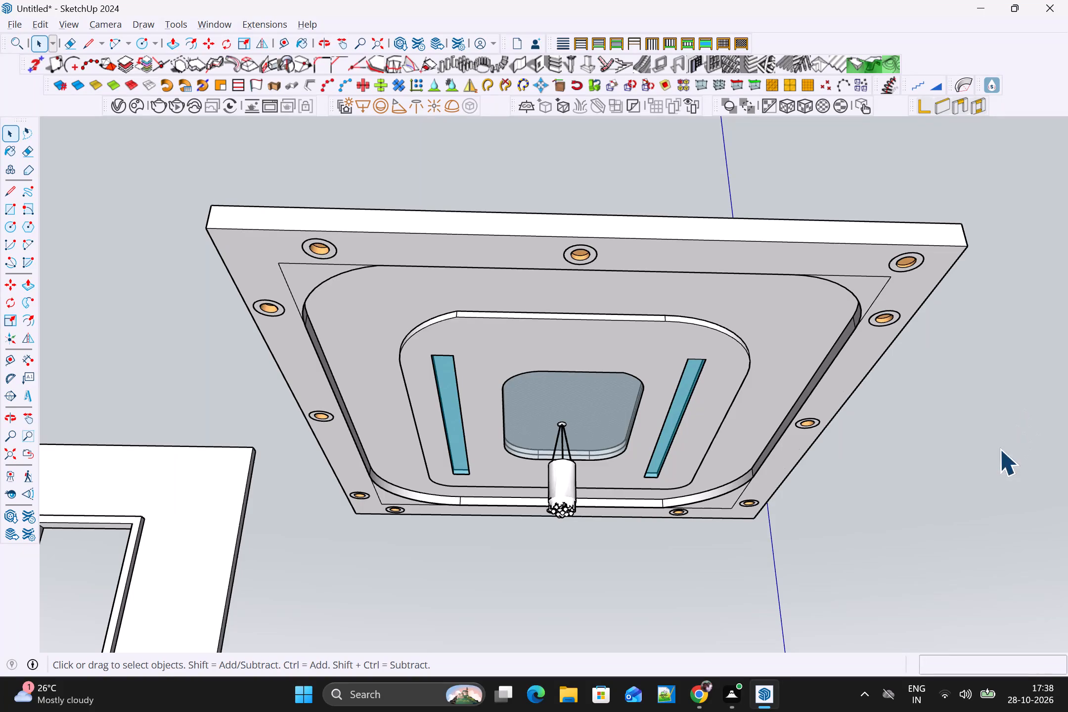
Examine the stepped false ceiling from below at several angles, including its recessed trays, spotlights, blue strips and hanging pendant light.
{"action": "scroll", "coordinate": [967, 469], "scroll_direction": "down", "scroll_amount": 1}
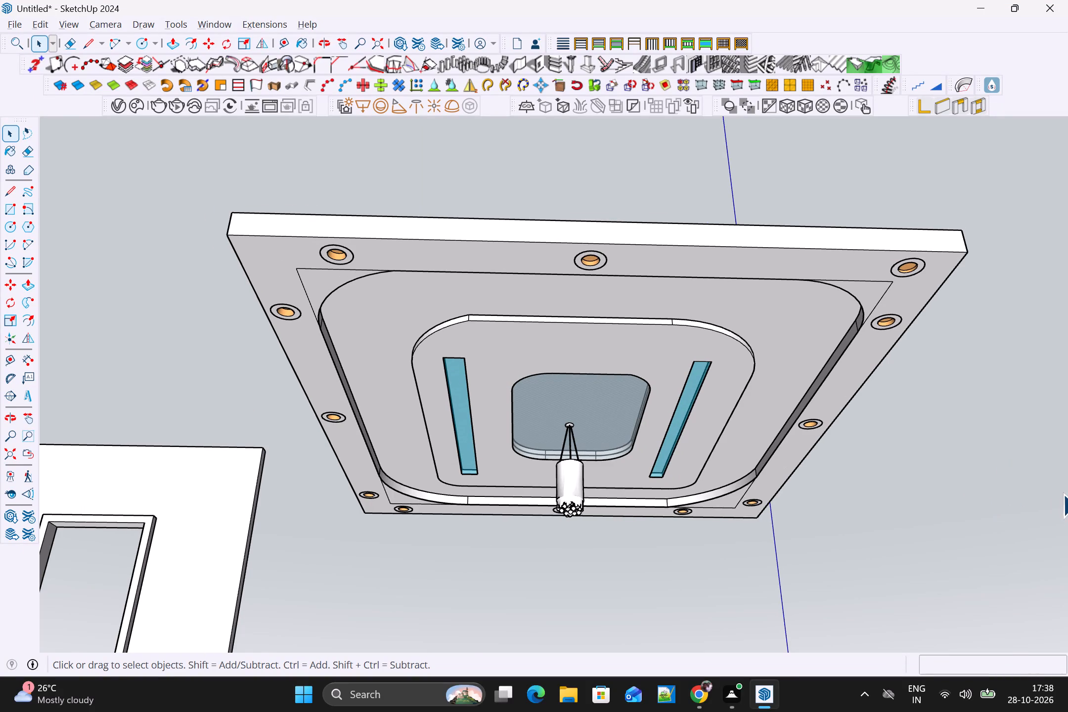
{"action": "scroll", "coordinate": [1046, 485], "scroll_direction": "down", "scroll_amount": 1}
{"action": "middle_click_drag", "start_coordinate": [972, 463], "coordinate": [943, 481]}
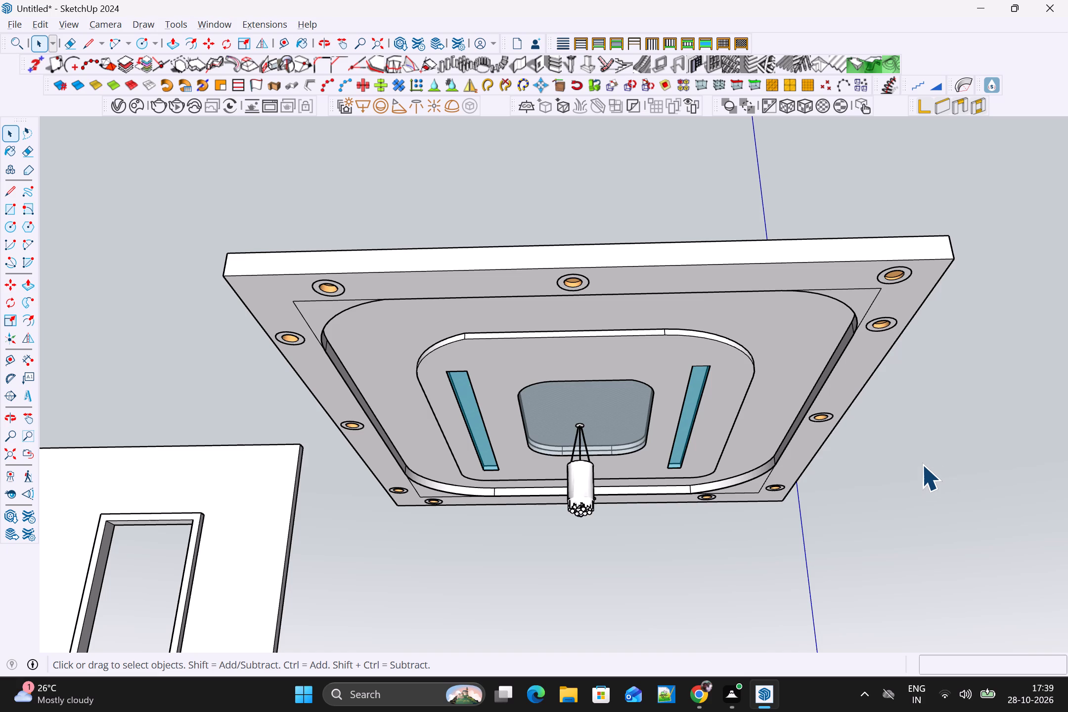
{"action": "scroll", "coordinate": [922, 464], "scroll_direction": "down", "scroll_amount": 1}
{"action": "middle_click_drag", "start_coordinate": [934, 467], "coordinate": [970, 473]}
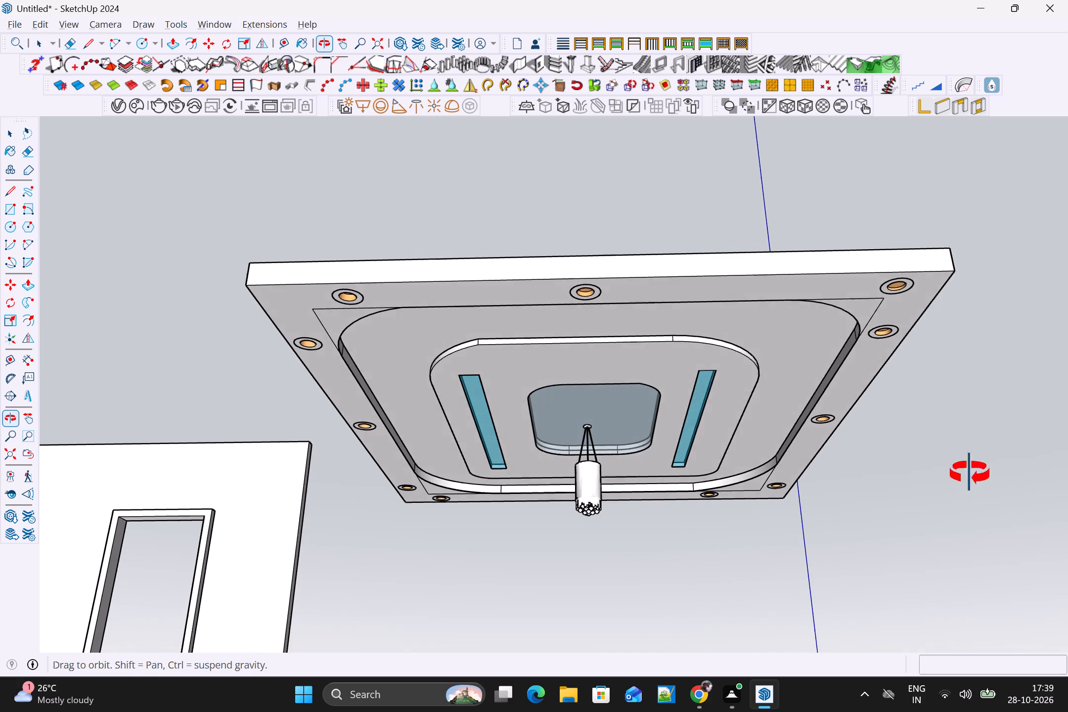
{"action": "middle_click_drag", "start_coordinate": [970, 473], "coordinate": [927, 485]}
{"action": "middle_click_drag", "start_coordinate": [928, 474], "coordinate": [967, 433], "text": "shift"}
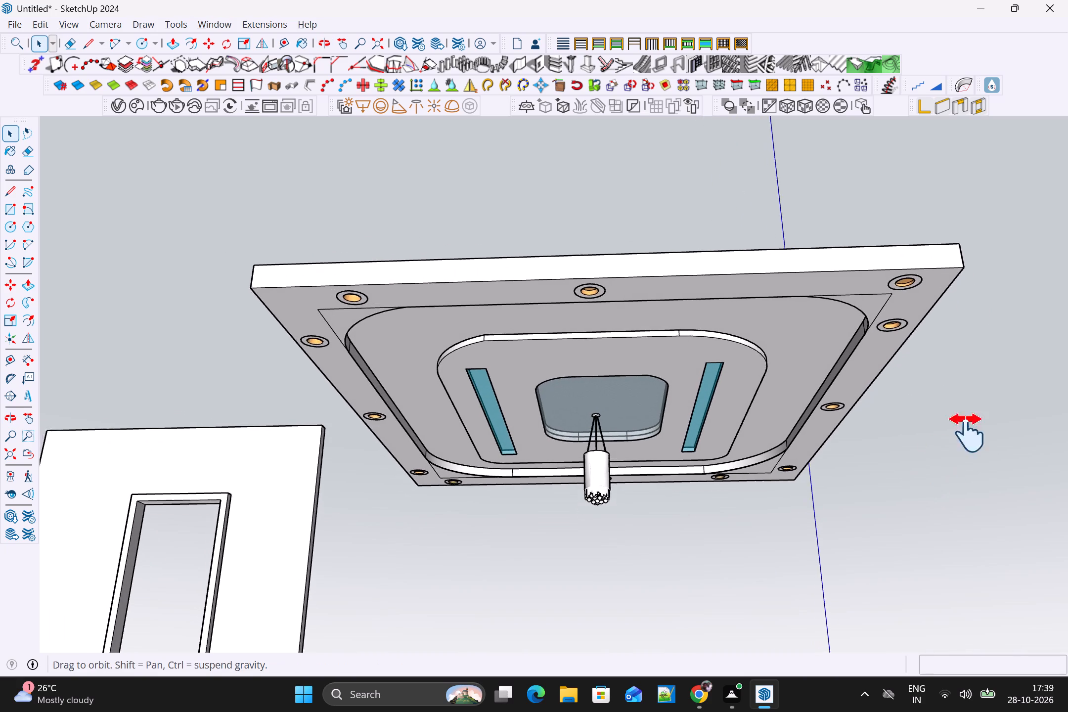
{"action": "middle_click_drag", "start_coordinate": [967, 433], "coordinate": [1007, 411], "text": "shift"}
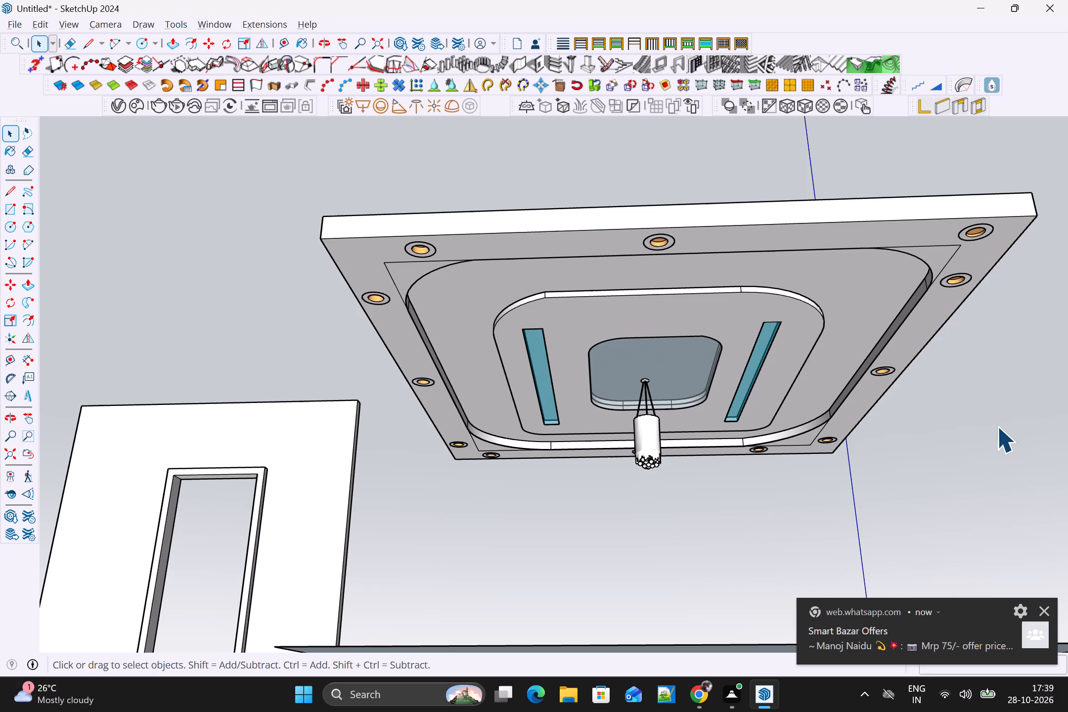
{"action": "scroll", "coordinate": [743, 474], "scroll_direction": "down", "scroll_amount": 2}
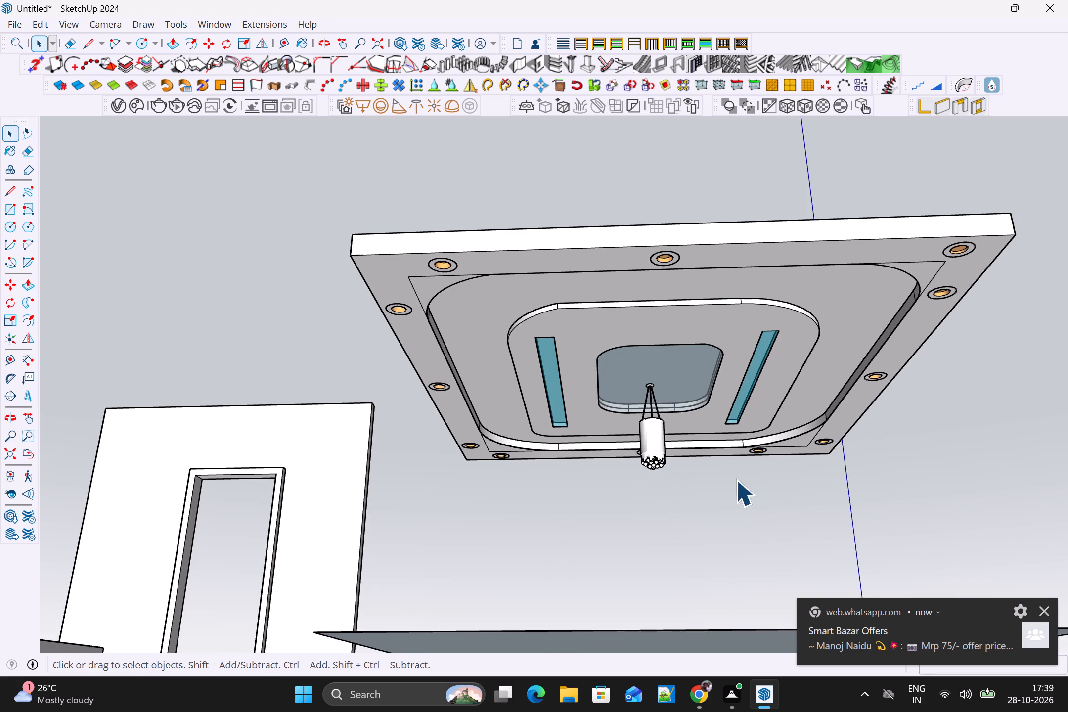
{"action": "middle_click_drag", "start_coordinate": [732, 470], "coordinate": [615, 480]}
{"action": "scroll", "coordinate": [738, 419], "scroll_direction": "up", "scroll_amount": 2}
{"action": "middle_click_drag", "start_coordinate": [743, 423], "coordinate": [875, 426]}
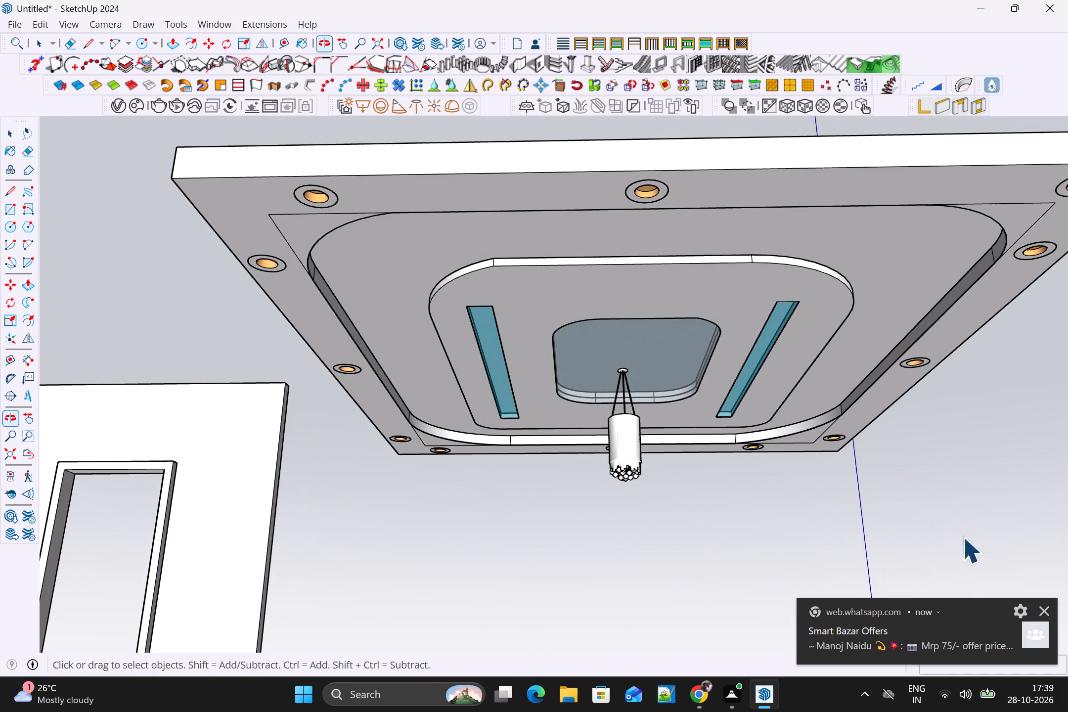
{"action": "left_click", "coordinate": [1044, 606]}
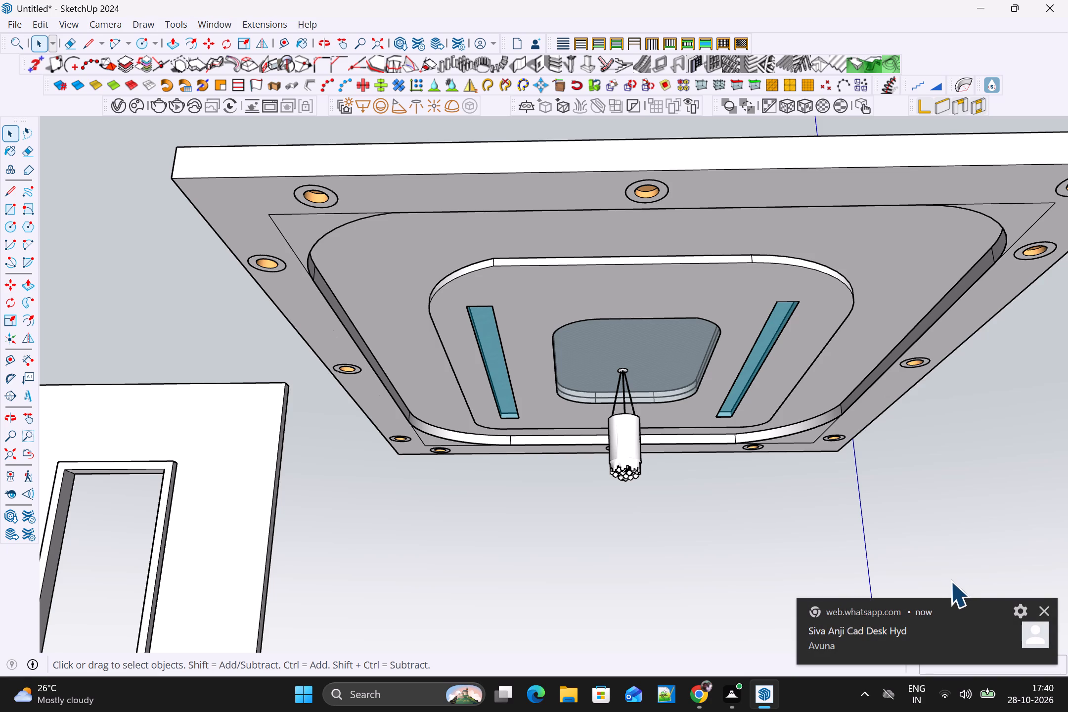
{"action": "scroll", "coordinate": [950, 584], "scroll_direction": "down", "scroll_amount": 2}
{"action": "middle_click_drag", "start_coordinate": [952, 594], "coordinate": [856, 572]}
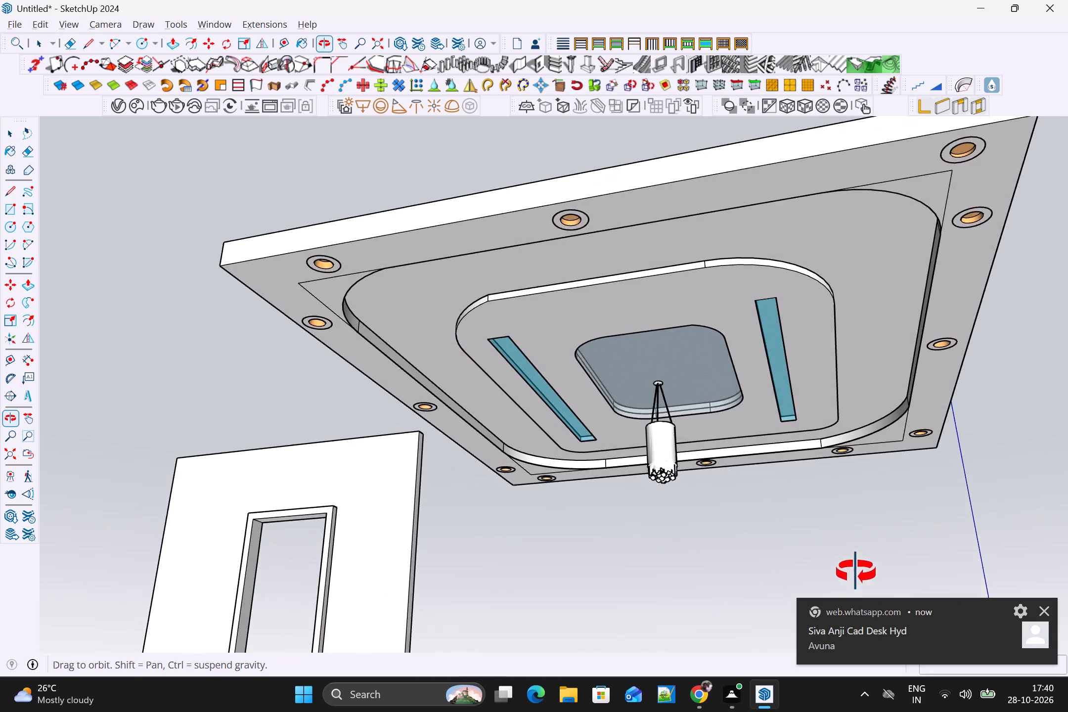
{"action": "middle_click_drag", "start_coordinate": [856, 572], "coordinate": [887, 562]}
Switch from SketchUp to another open window.
{"action": "key", "text": "alt+Tab"}
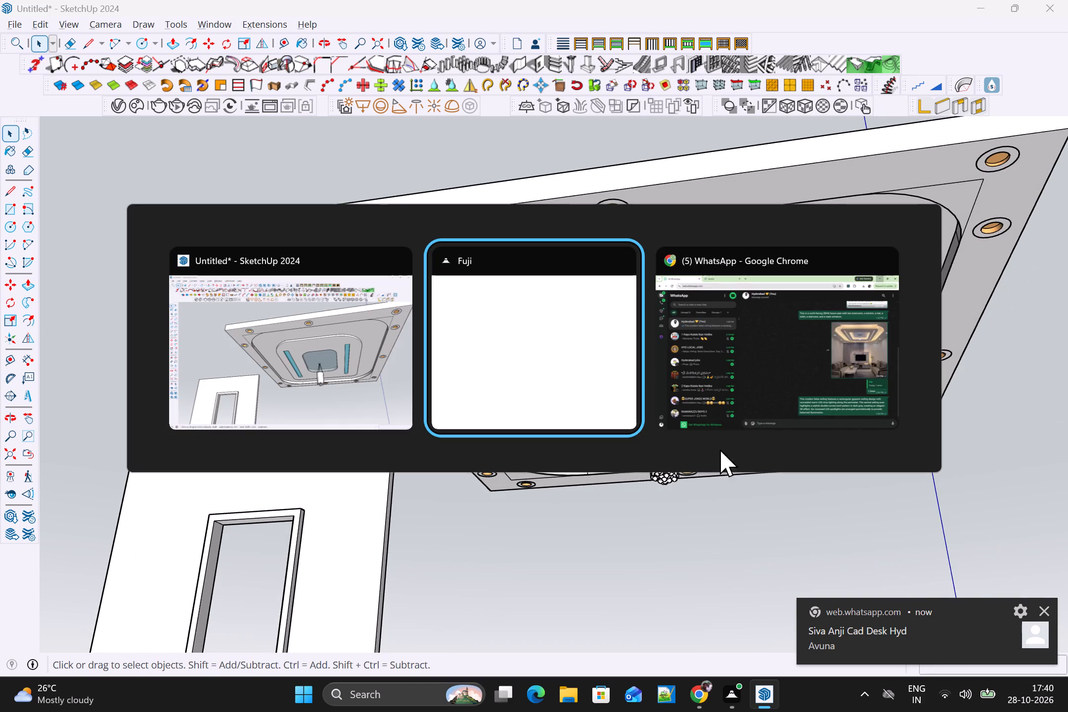
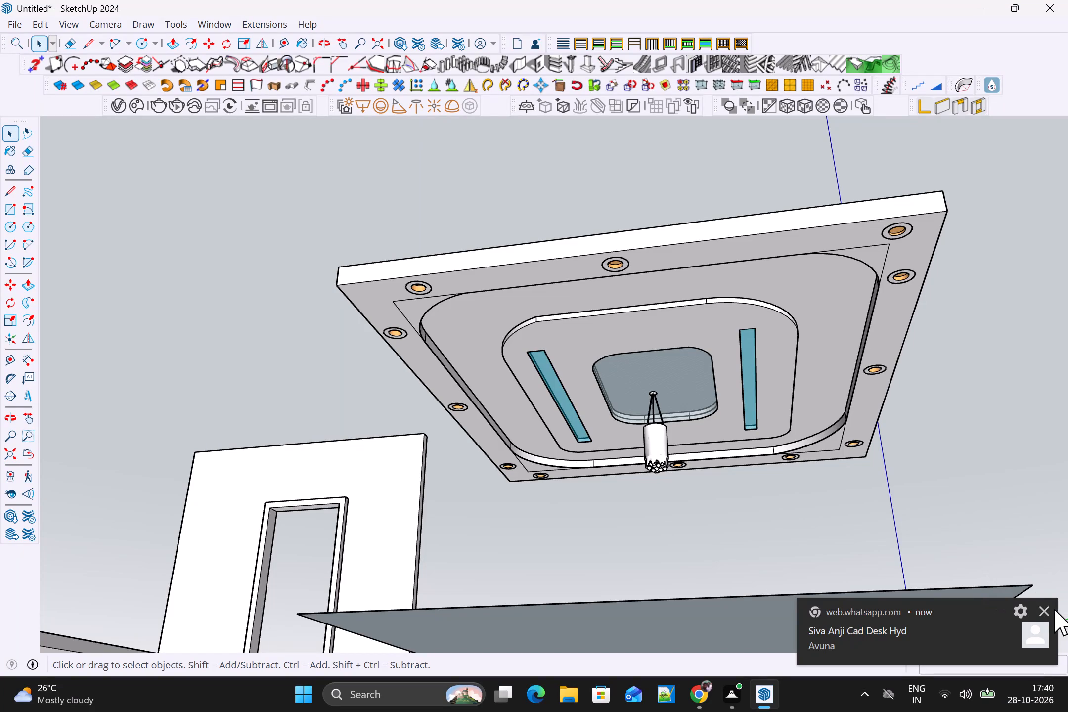
Dismiss the chat notification and examine the false ceiling, pendant light, floor and neighbouring loose pieces from below, above and the sides.
{"action": "left_click", "coordinate": [1048, 612], "text": "alt"}
{"action": "middle_click_drag", "start_coordinate": [751, 471], "coordinate": [887, 510], "text": "alt"}
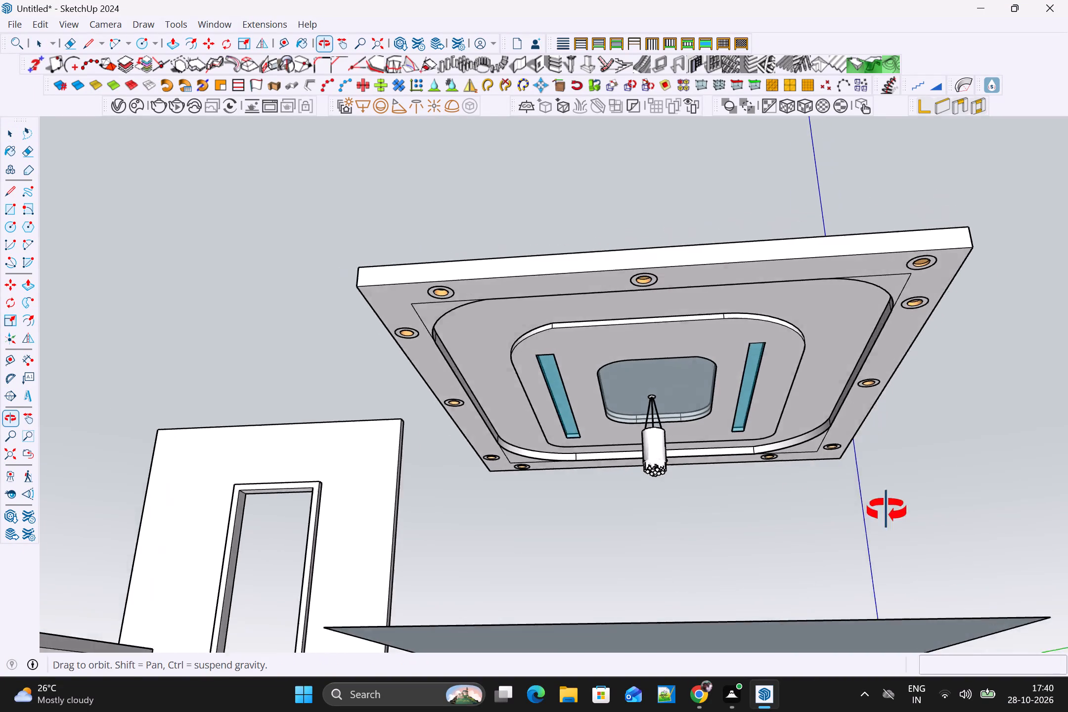
{"action": "middle_click_drag", "start_coordinate": [887, 510], "coordinate": [1058, 530], "text": "alt"}
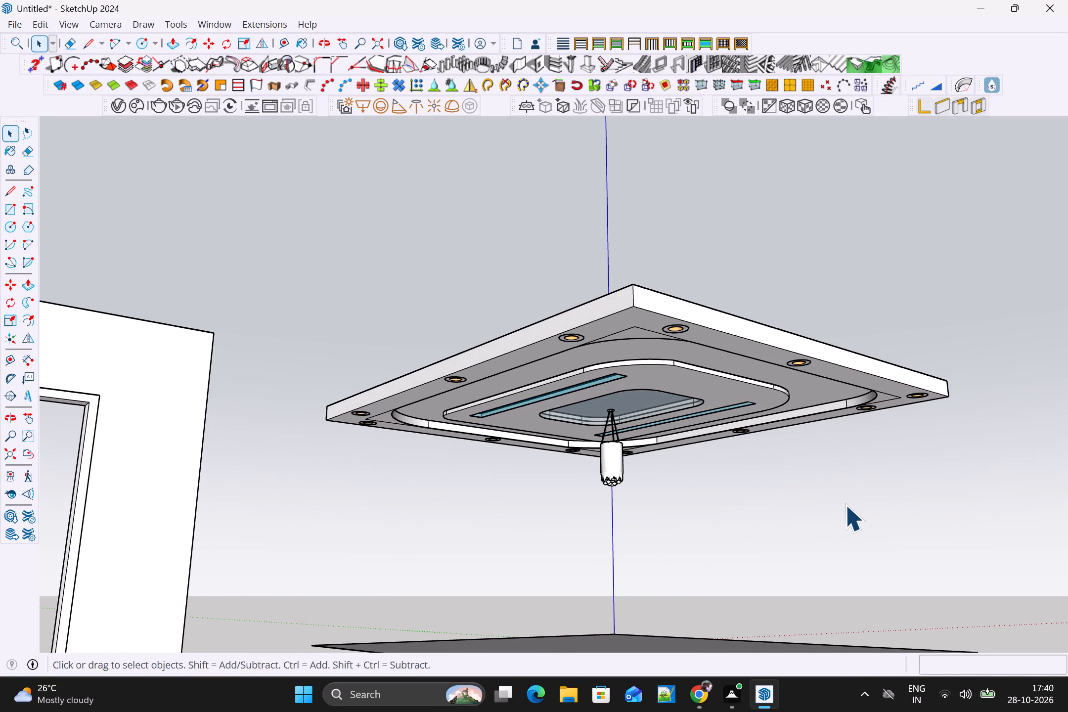
{"action": "scroll", "coordinate": [894, 477], "scroll_direction": "up", "scroll_amount": 1, "text": "alt"}
{"action": "middle_click_drag", "start_coordinate": [894, 477], "coordinate": [977, 484], "text": "alt"}
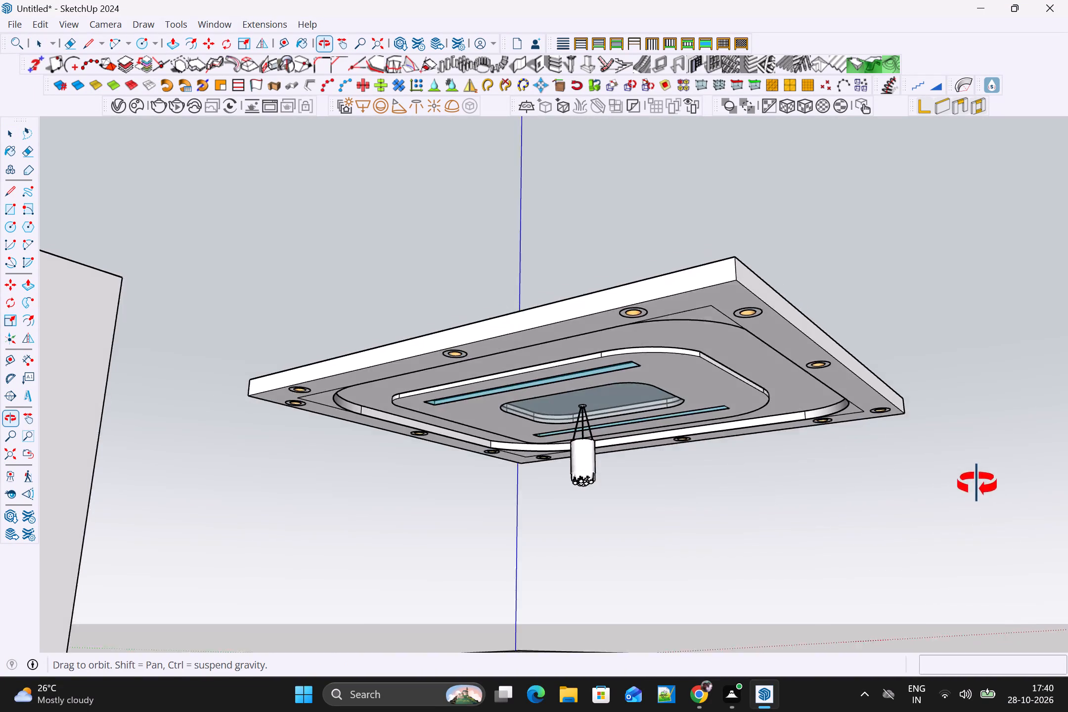
{"action": "middle_click_drag", "start_coordinate": [977, 484], "coordinate": [809, 500], "text": "alt"}
{"action": "scroll", "coordinate": [834, 495], "scroll_direction": "down", "scroll_amount": 3, "text": "alt"}
{"action": "middle_click_drag", "start_coordinate": [933, 507], "coordinate": [801, 423], "text": "alt"}
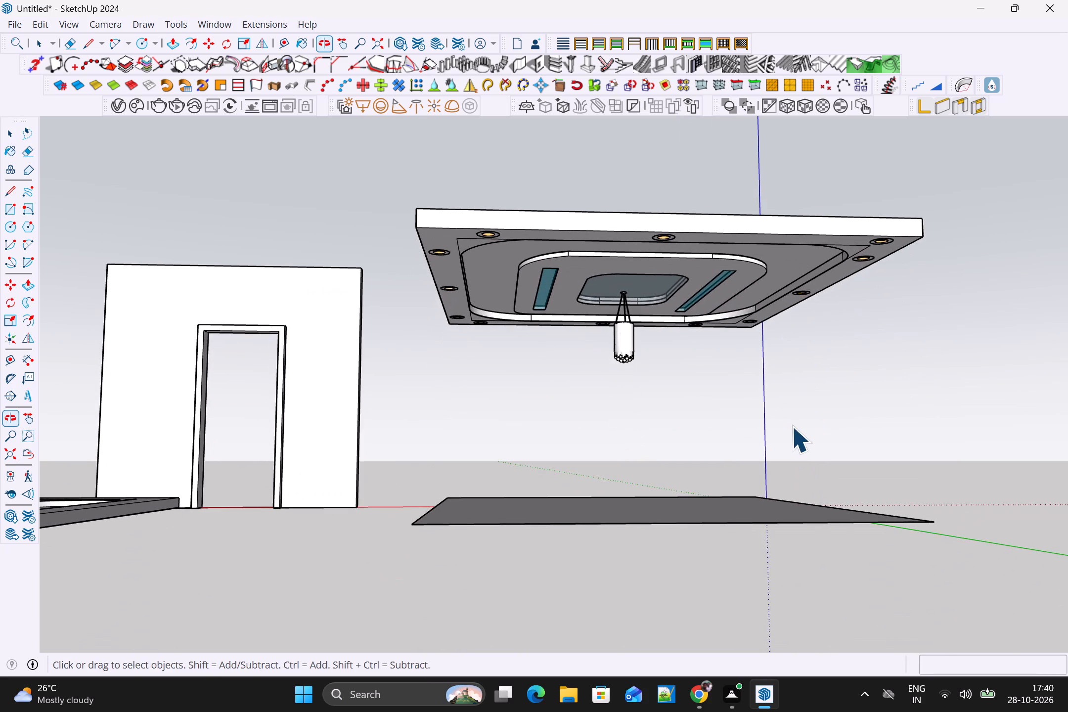
{"action": "middle_click_drag", "start_coordinate": [789, 431], "coordinate": [1064, 520]}
{"action": "middle_click_drag", "start_coordinate": [711, 474], "coordinate": [926, 458]}
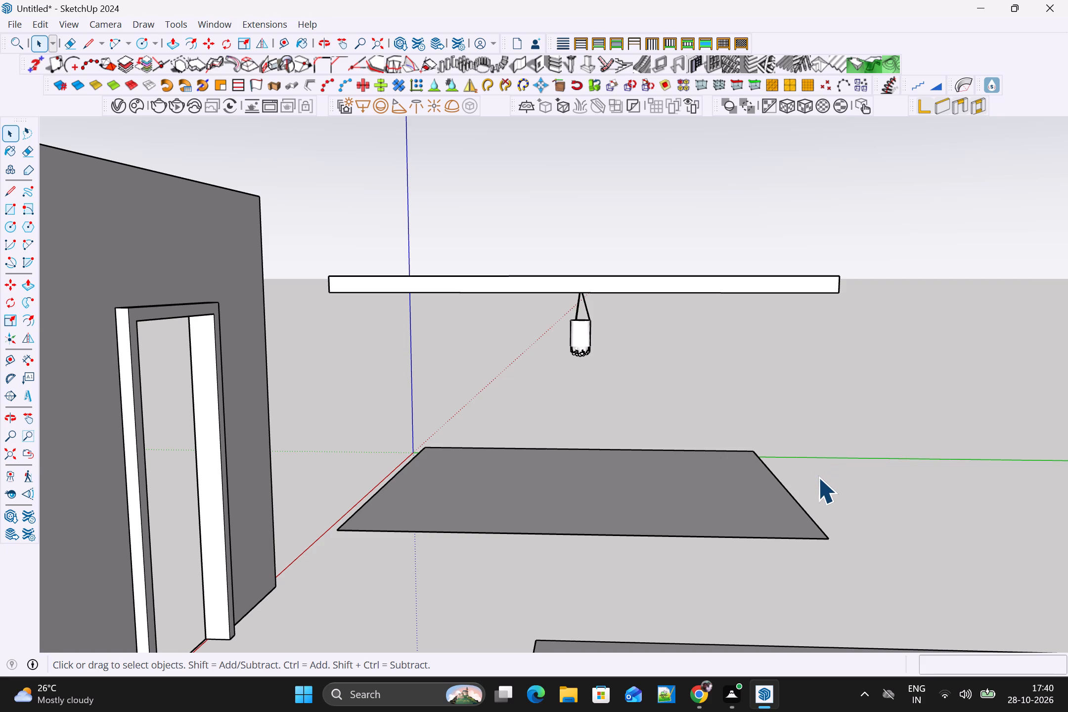
{"action": "scroll", "coordinate": [811, 463], "scroll_direction": "down", "scroll_amount": 2}
{"action": "middle_click_drag", "start_coordinate": [799, 465], "coordinate": [957, 467]}
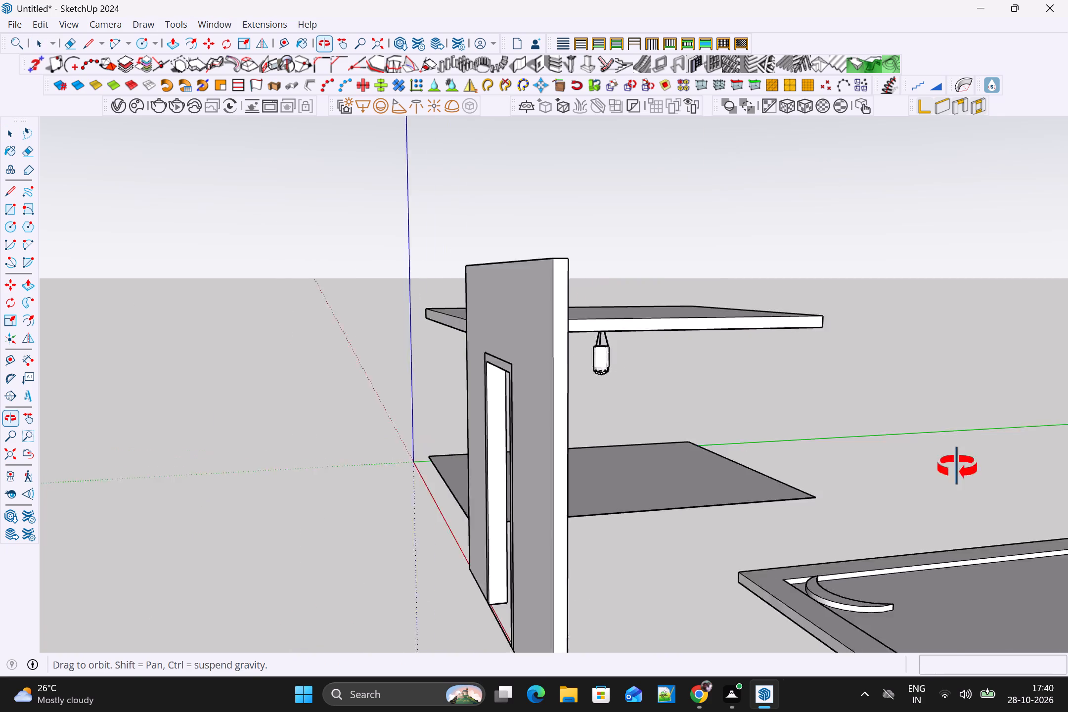
{"action": "middle_click_drag", "start_coordinate": [957, 467], "coordinate": [1067, 468]}
{"action": "middle_click_drag", "start_coordinate": [460, 385], "coordinate": [737, 371]}
{"action": "middle_click_drag", "start_coordinate": [713, 366], "coordinate": [716, 312]}
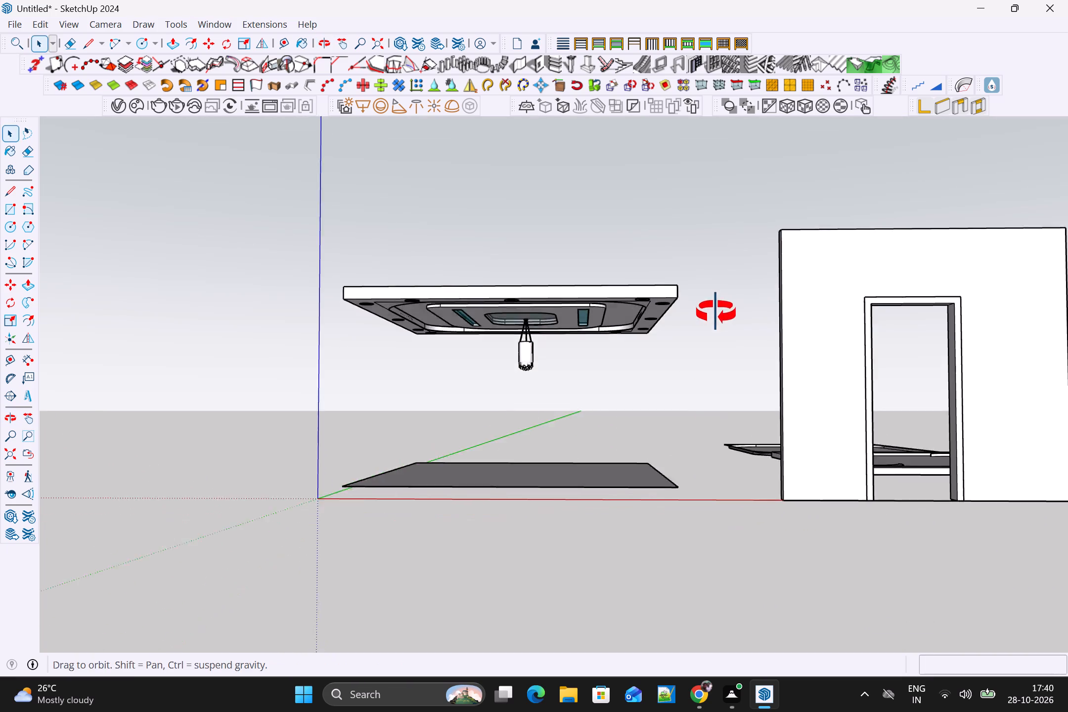
{"action": "middle_click_drag", "start_coordinate": [716, 312], "coordinate": [716, 309]}
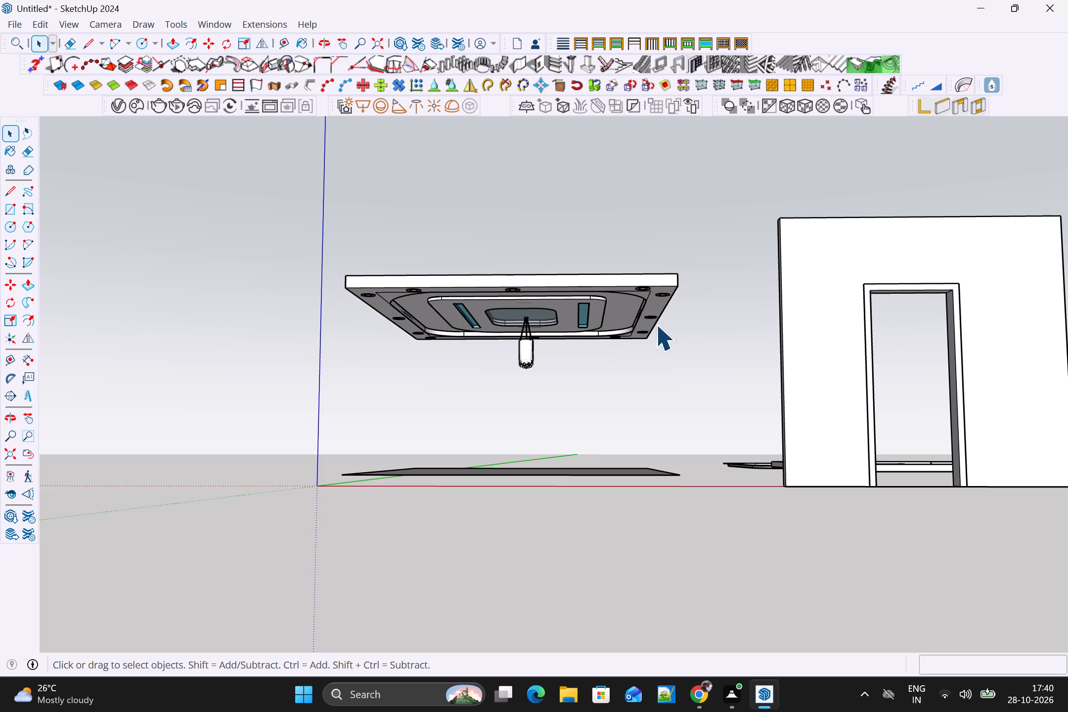
{"action": "scroll", "coordinate": [665, 328], "scroll_direction": "down", "scroll_amount": 1}
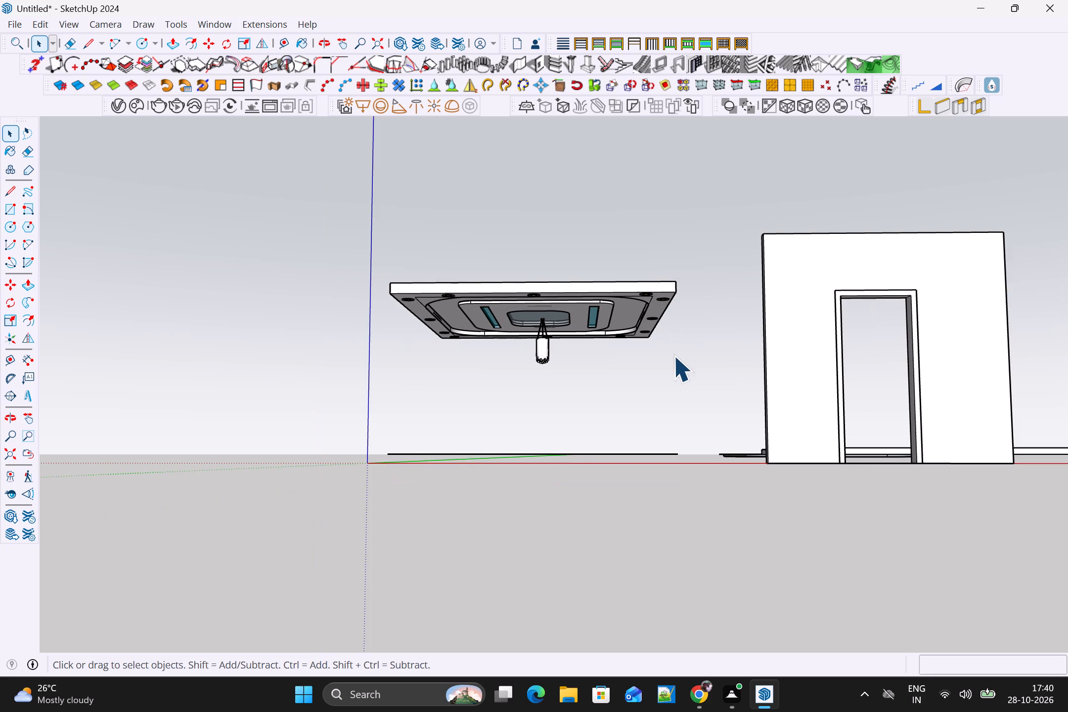
{"action": "scroll", "coordinate": [674, 356], "scroll_direction": "up", "scroll_amount": 1}
{"action": "middle_click_drag", "start_coordinate": [674, 356], "coordinate": [727, 279]}
{"action": "scroll", "coordinate": [717, 290], "scroll_direction": "up", "scroll_amount": 4}
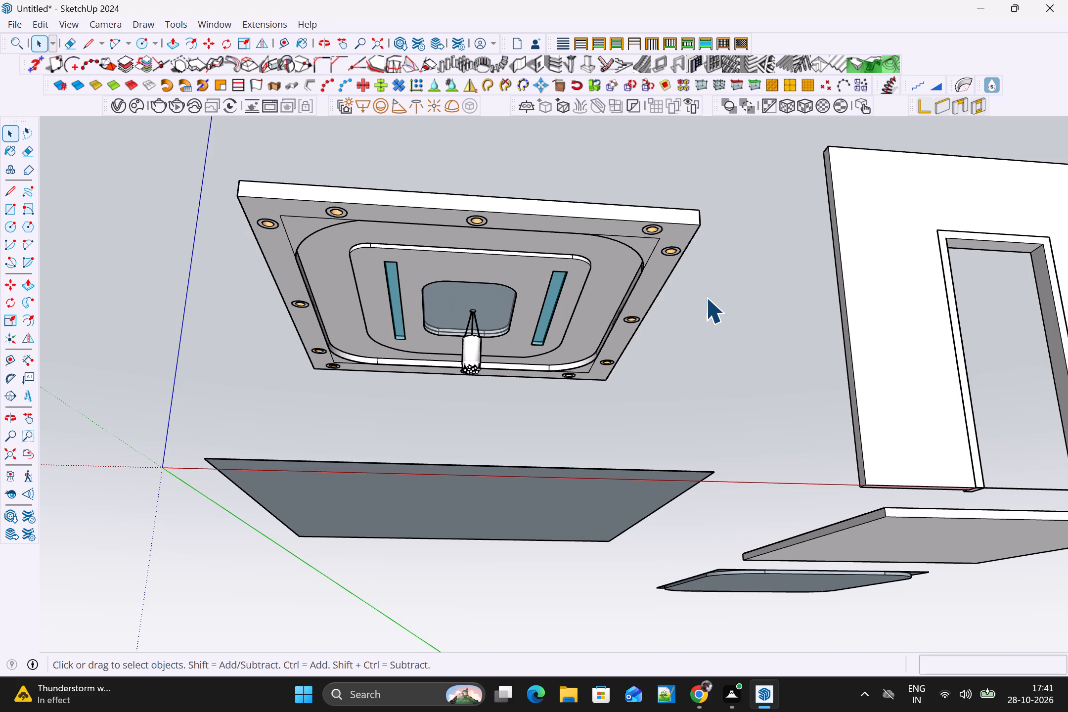
{"action": "scroll", "coordinate": [617, 298], "scroll_direction": "down", "scroll_amount": 1}
{"action": "middle_click_drag", "start_coordinate": [657, 335], "coordinate": [585, 355]}
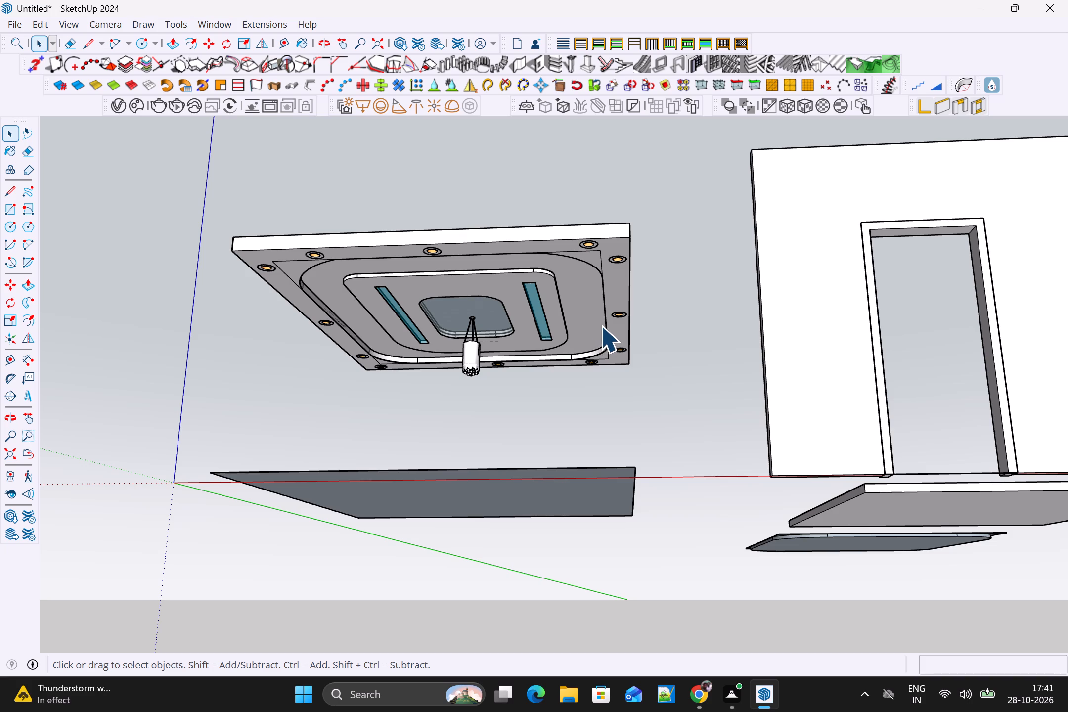
{"action": "scroll", "coordinate": [604, 334], "scroll_direction": "down", "scroll_amount": 1}
{"action": "middle_click_drag", "start_coordinate": [606, 340], "coordinate": [668, 386]}
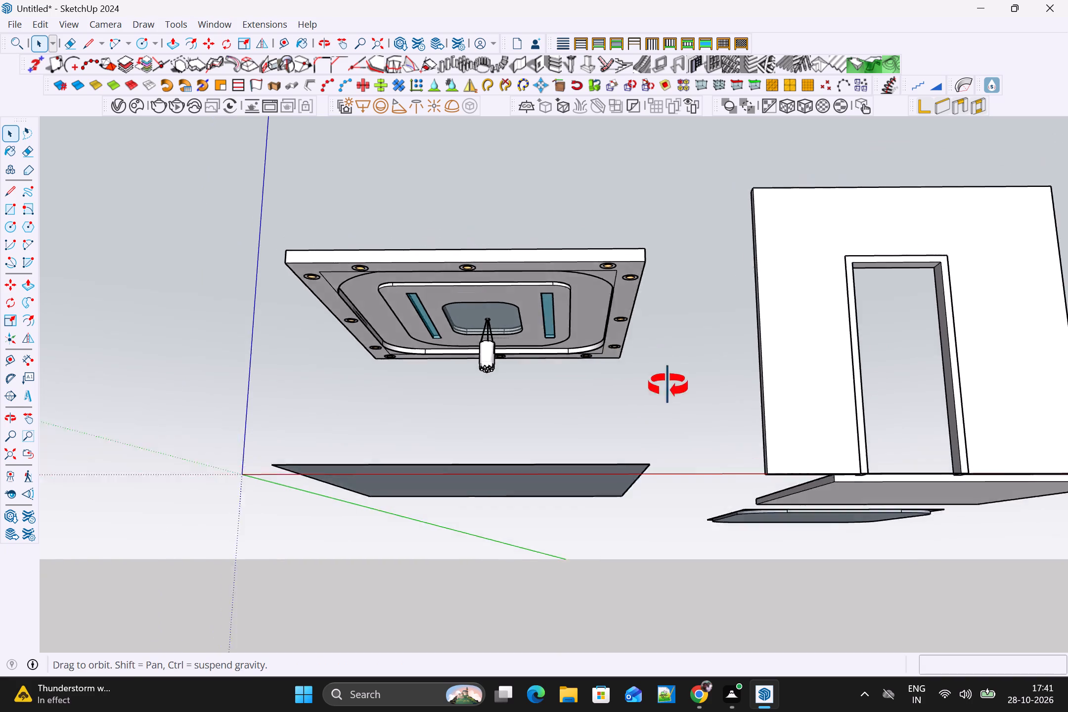
{"action": "middle_click_drag", "start_coordinate": [668, 386], "coordinate": [1067, 454]}
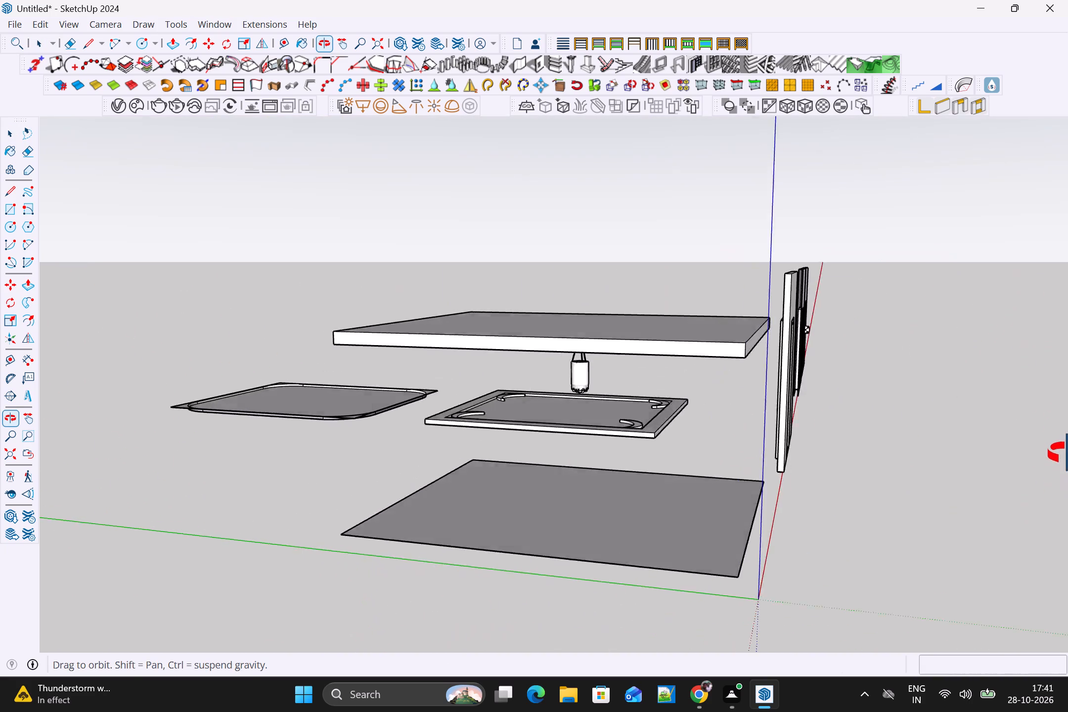
{"action": "middle_click_drag", "start_coordinate": [1067, 454], "coordinate": [619, 483]}
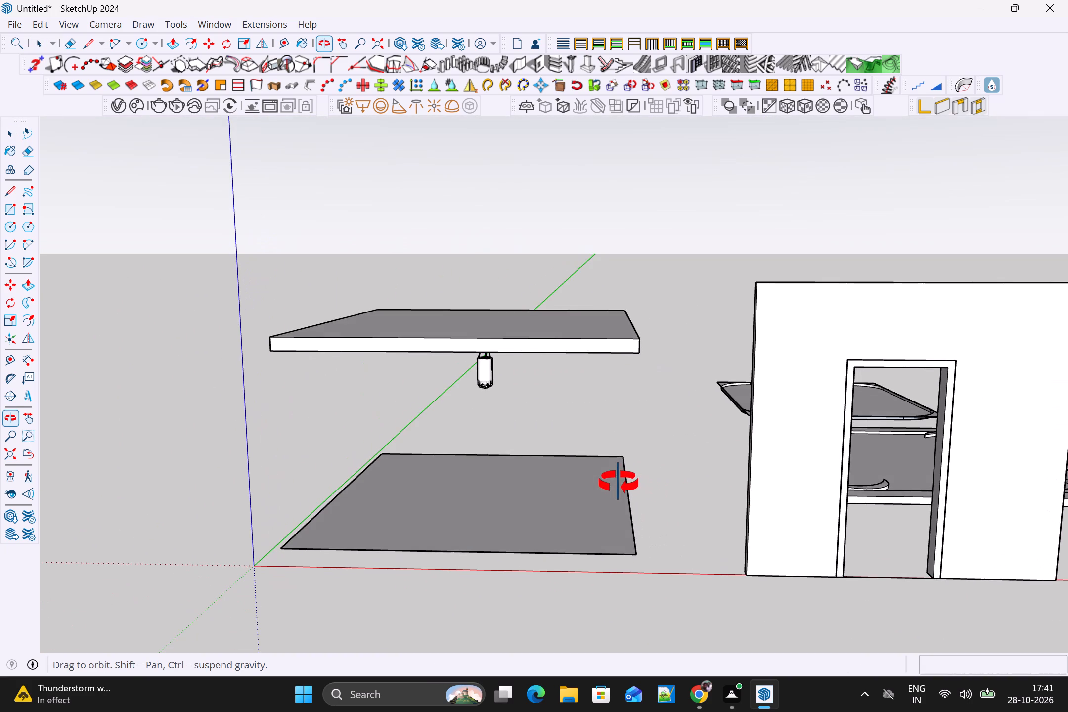
{"action": "middle_click_drag", "start_coordinate": [619, 483], "coordinate": [617, 482]}
{"action": "scroll", "coordinate": [617, 482], "scroll_direction": "up", "scroll_amount": 2}
{"action": "middle_click_drag", "start_coordinate": [598, 475], "coordinate": [597, 406]}
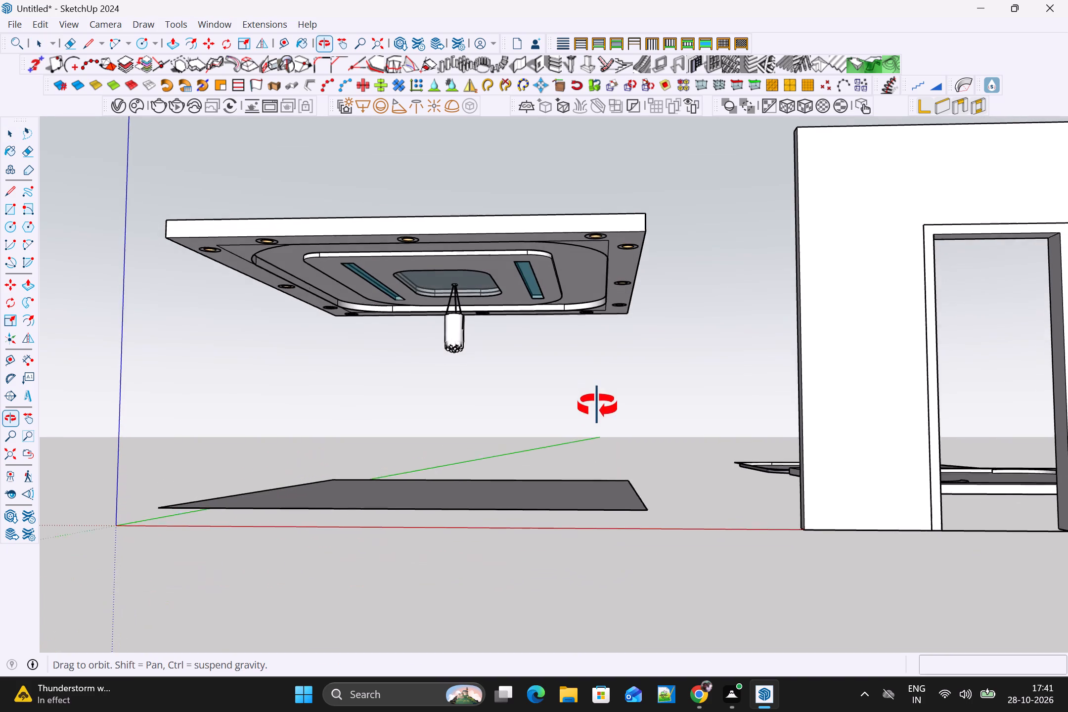
{"action": "middle_click_drag", "start_coordinate": [597, 406], "coordinate": [596, 406]}
Delete the loose wall panel with the door opening and the two spare ceiling pieces beside the main ceiling and floor.
{"action": "scroll", "coordinate": [841, 344], "scroll_direction": "down", "scroll_amount": 7}
{"action": "middle_click_drag", "start_coordinate": [849, 375], "coordinate": [838, 420]}
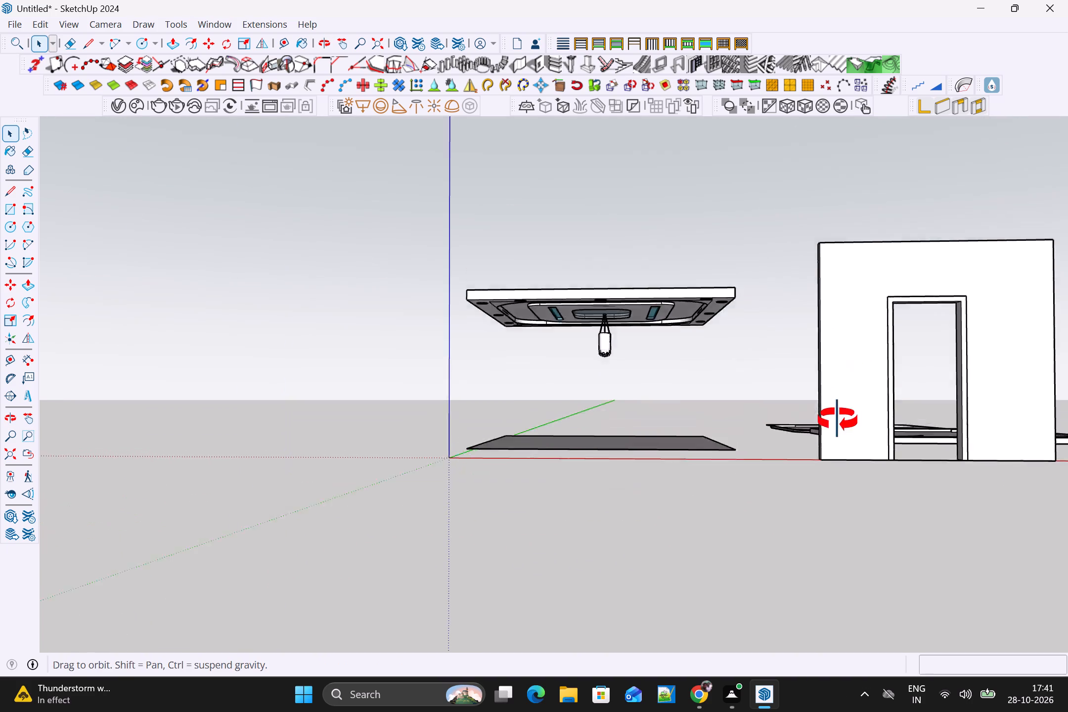
{"action": "middle_click_drag", "start_coordinate": [838, 420], "coordinate": [825, 512]}
{"action": "middle_click_drag", "start_coordinate": [863, 451], "coordinate": [664, 385], "text": "shift"}
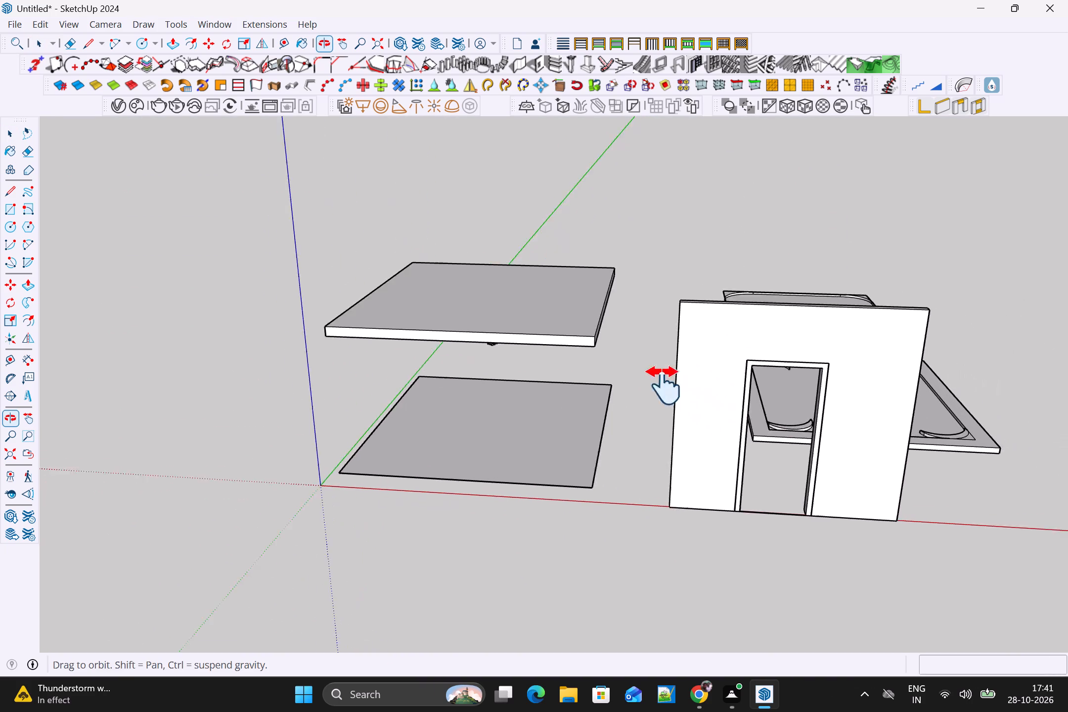
{"action": "middle_click_drag", "start_coordinate": [664, 385], "coordinate": [632, 369], "text": "shift"}
{"action": "scroll", "coordinate": [775, 325], "scroll_direction": "down", "scroll_amount": 3}
{"action": "middle_click_drag", "start_coordinate": [778, 331], "coordinate": [778, 429]}
{"action": "left_click_drag", "start_coordinate": [612, 162], "coordinate": [804, 513]}
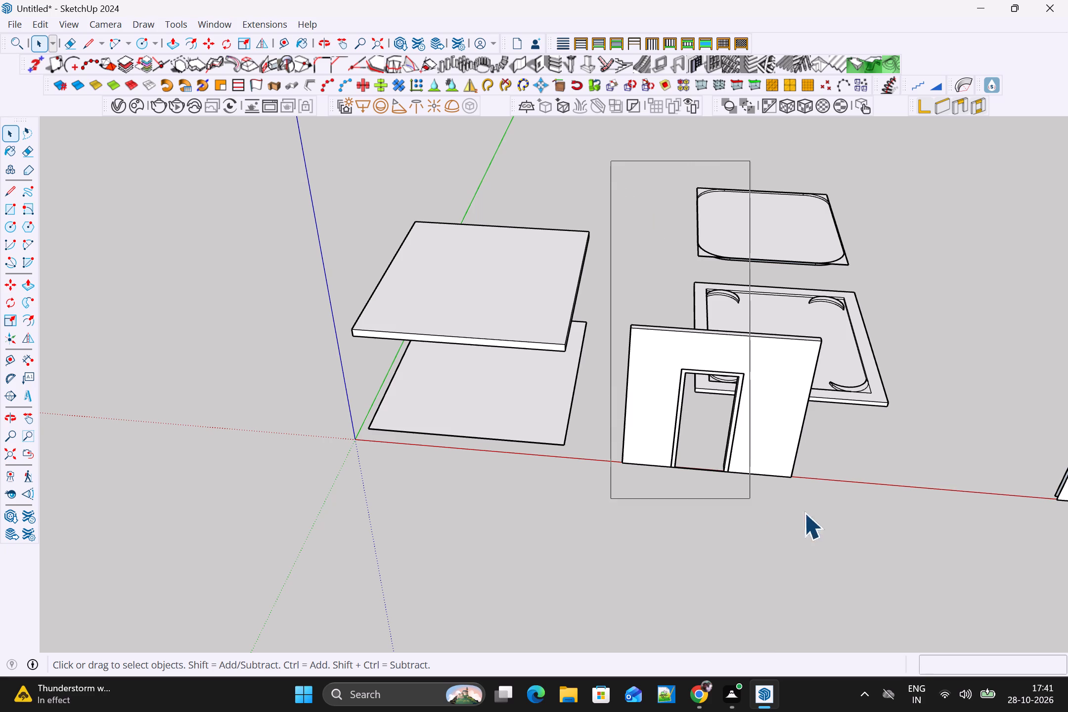
{"action": "left_click_drag", "start_coordinate": [804, 513], "coordinate": [928, 536]}
{"action": "key", "text": "Delete"}
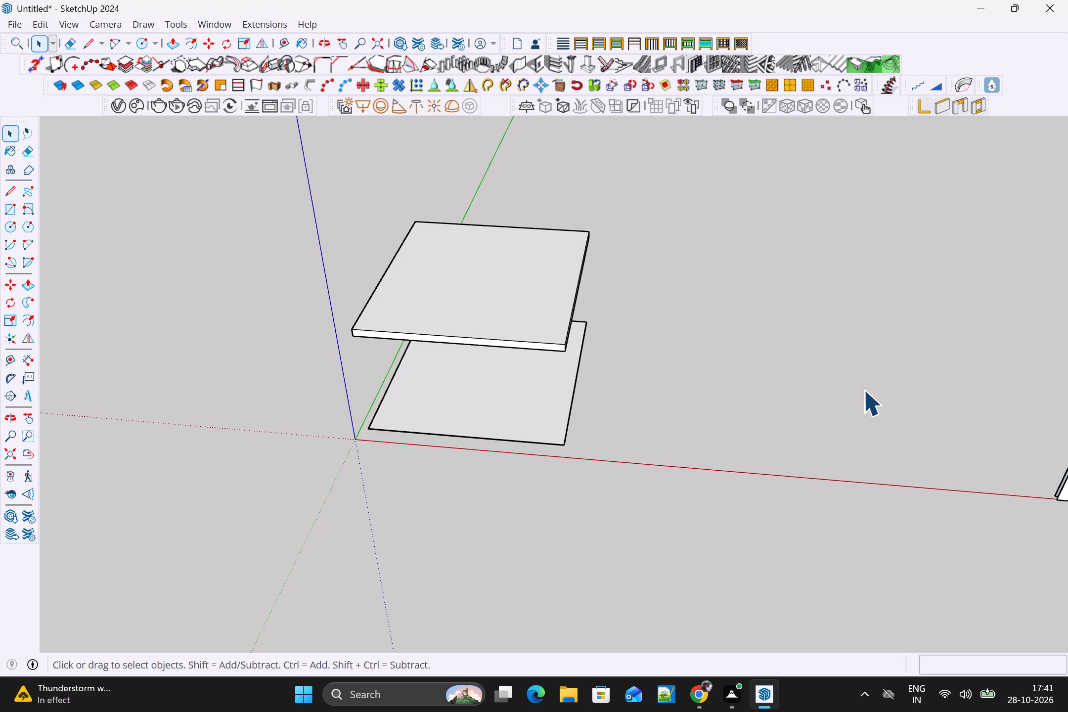
Examine the remaining false ceiling, pendant light and floor from above and below.
{"action": "middle_click_drag", "start_coordinate": [655, 291], "coordinate": [686, 141]}
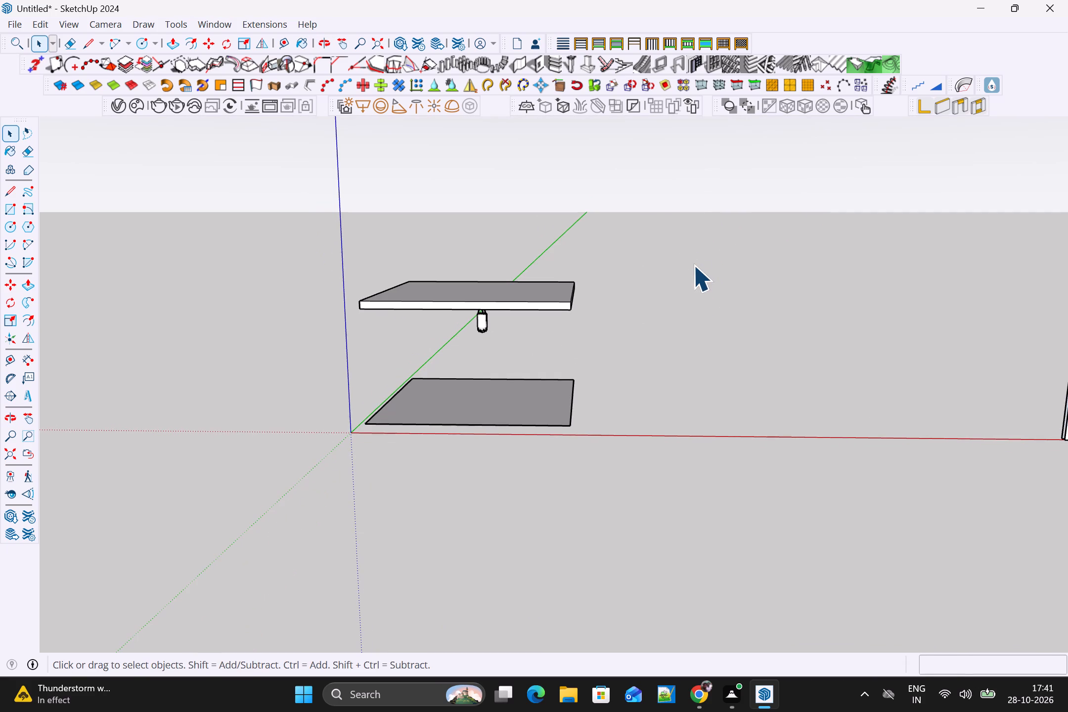
{"action": "middle_click_drag", "start_coordinate": [680, 294], "coordinate": [702, 205]}
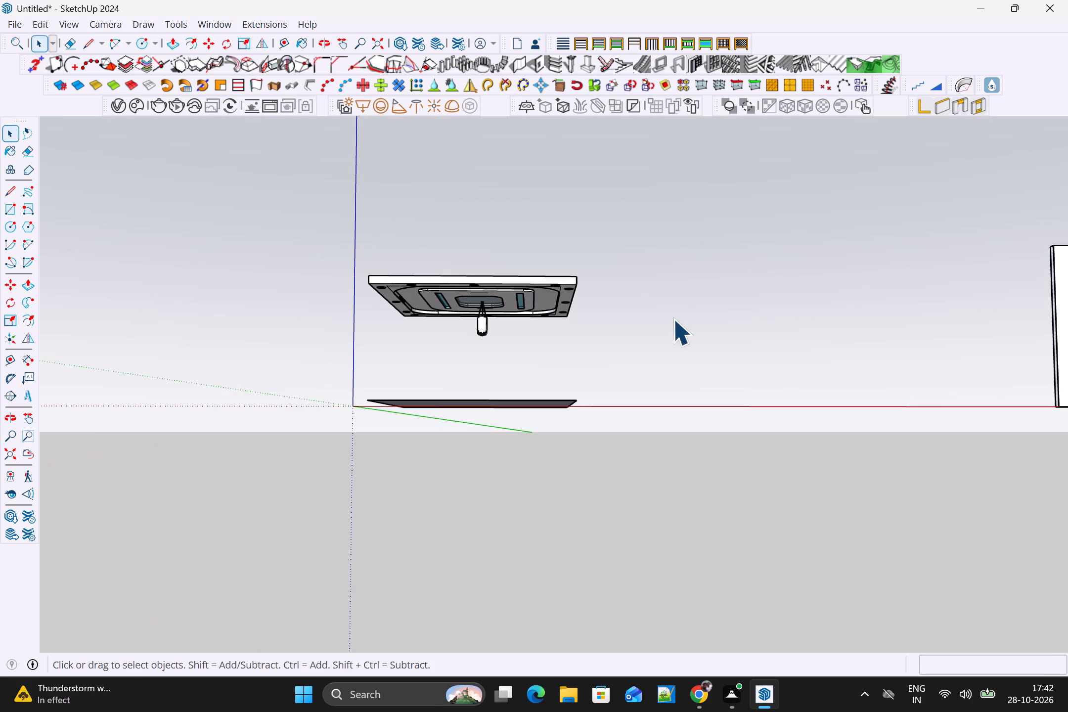
{"action": "middle_click_drag", "start_coordinate": [669, 325], "coordinate": [522, 419]}
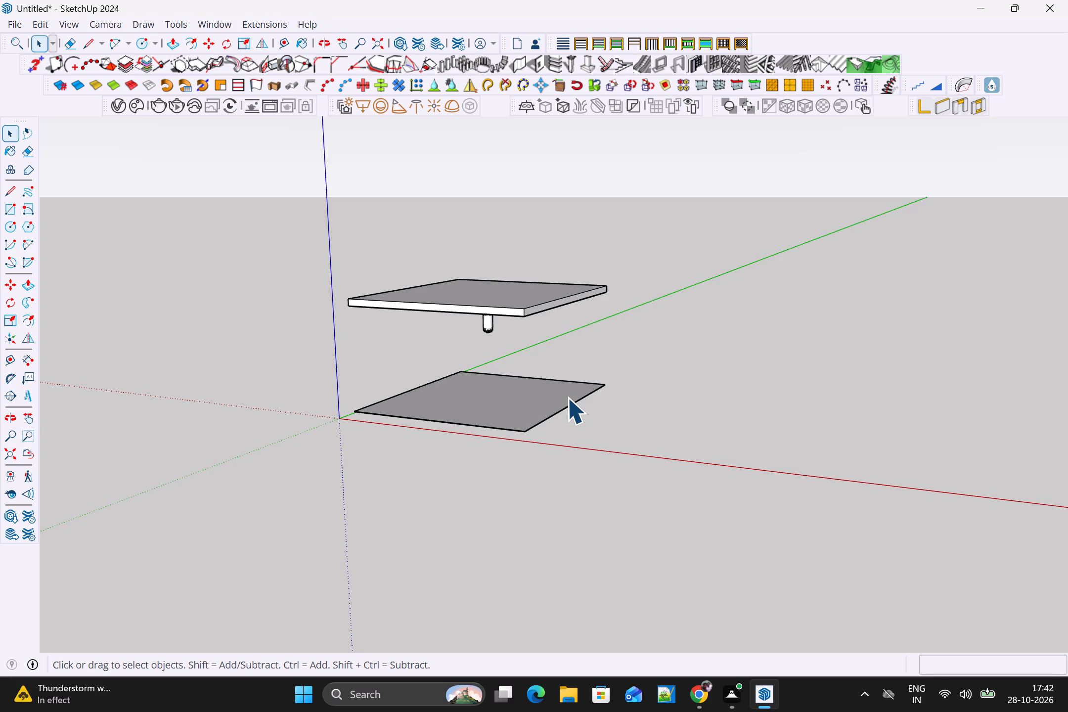
{"action": "scroll", "coordinate": [543, 395], "scroll_direction": "up", "scroll_amount": 1}
{"action": "middle_click_drag", "start_coordinate": [547, 390], "coordinate": [755, 306]}
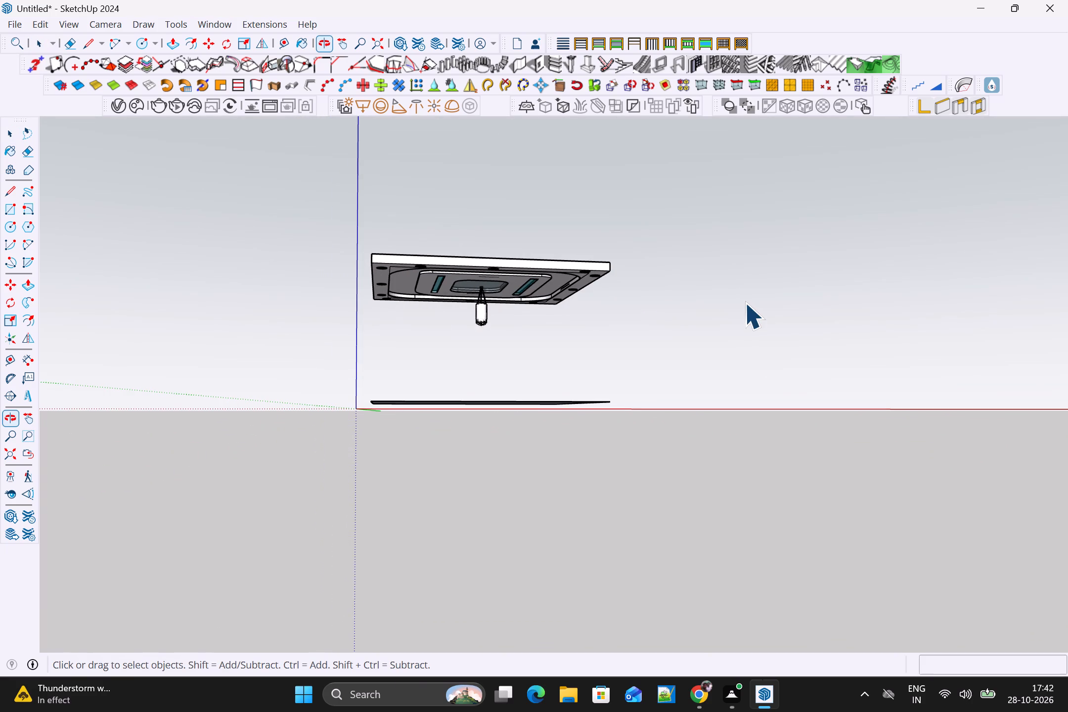
{"action": "middle_click_drag", "start_coordinate": [640, 286], "coordinate": [521, 192]}
{"action": "scroll", "coordinate": [504, 244], "scroll_direction": "up", "scroll_amount": 1}
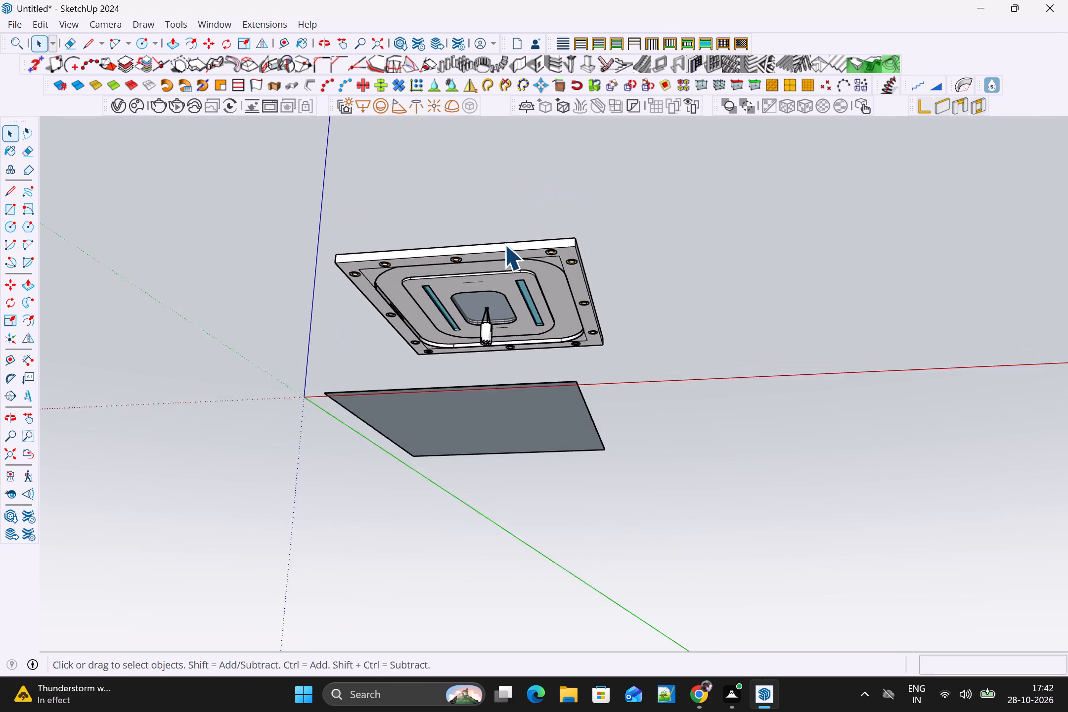
{"action": "scroll", "coordinate": [504, 244], "scroll_direction": "up", "scroll_amount": 6}
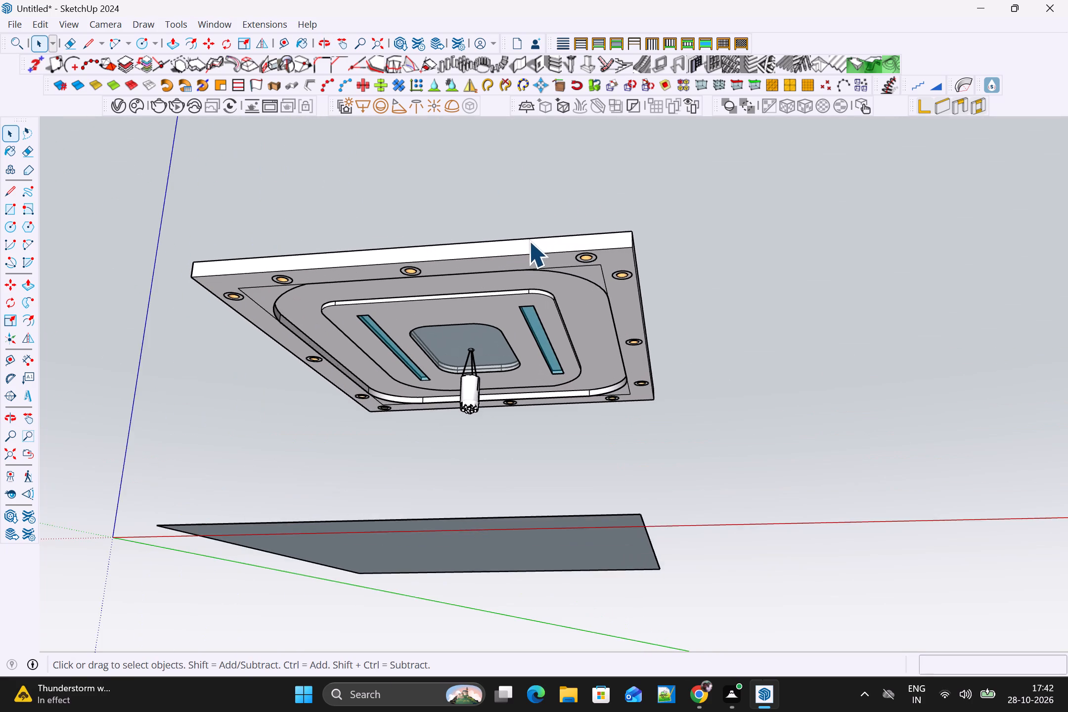
{"action": "scroll", "coordinate": [529, 242], "scroll_direction": "up", "scroll_amount": 2}
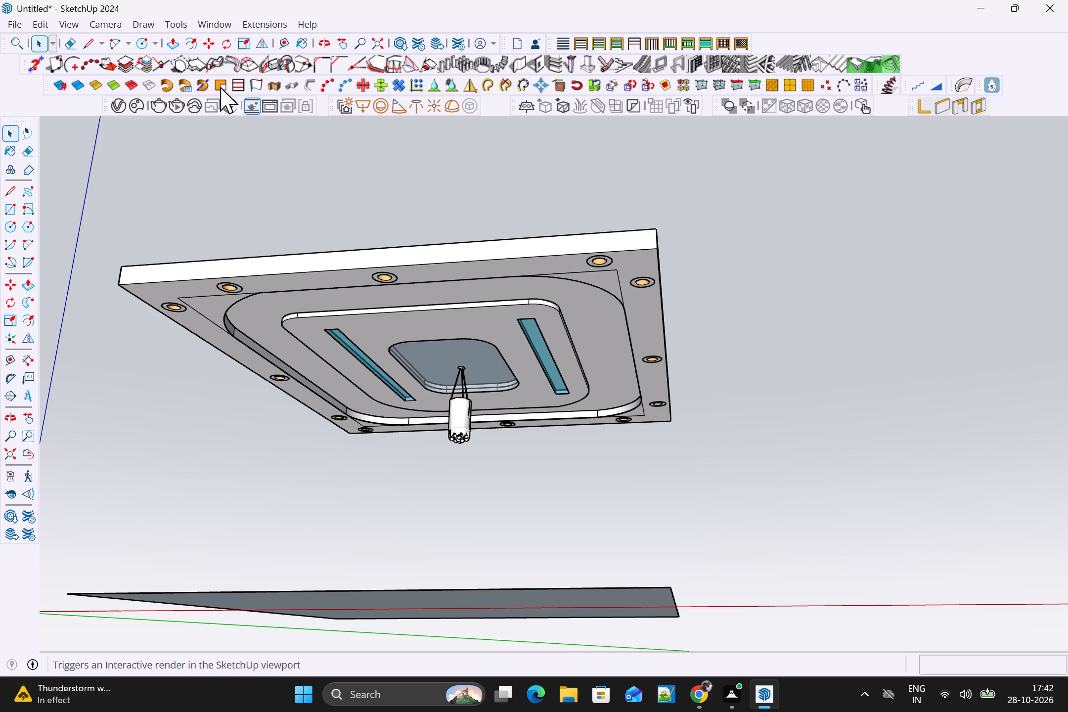
Unhide all hidden objects in the model.
{"action": "left_click", "coordinate": [12, 23]}
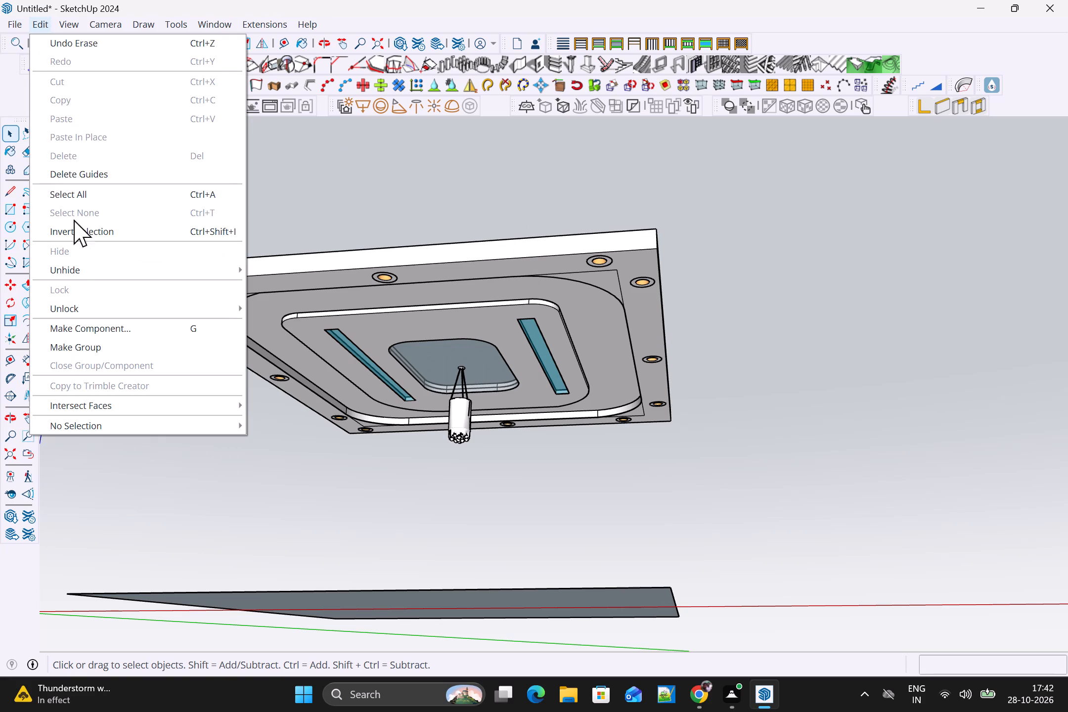
{"action": "left_click", "coordinate": [97, 268]}
{"action": "left_click", "coordinate": [300, 309]}
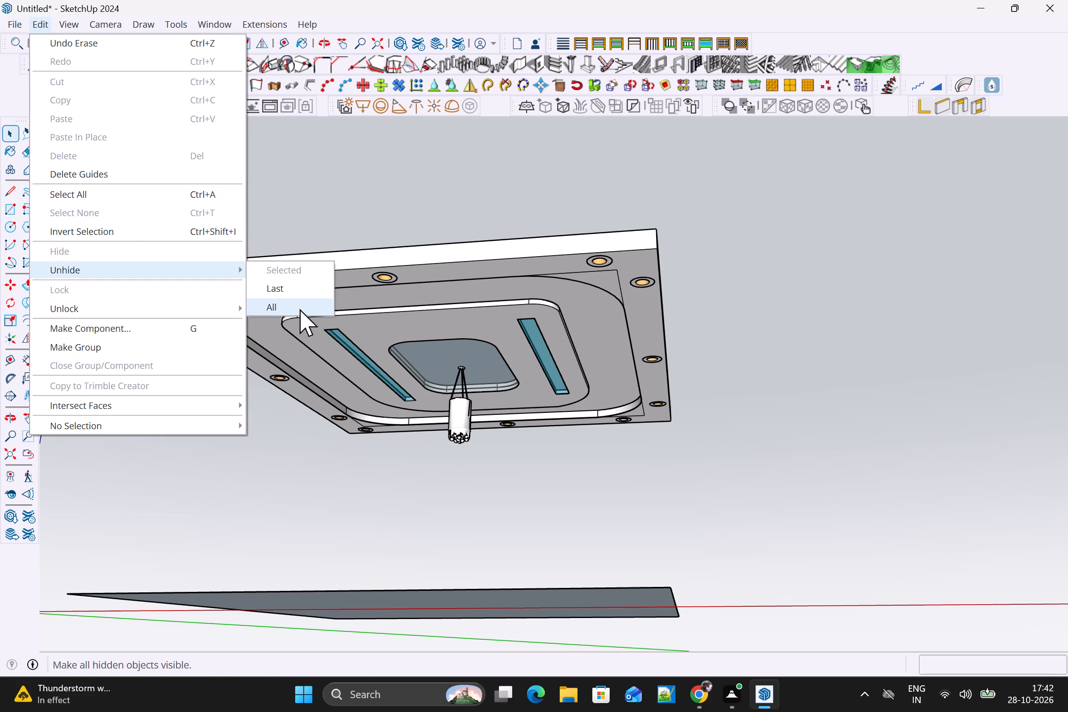
Examine the false ceiling and pendant light through the room's door opening, plus the top of the walls from above.
{"action": "middle_click_drag", "start_coordinate": [318, 348], "coordinate": [534, 388]}
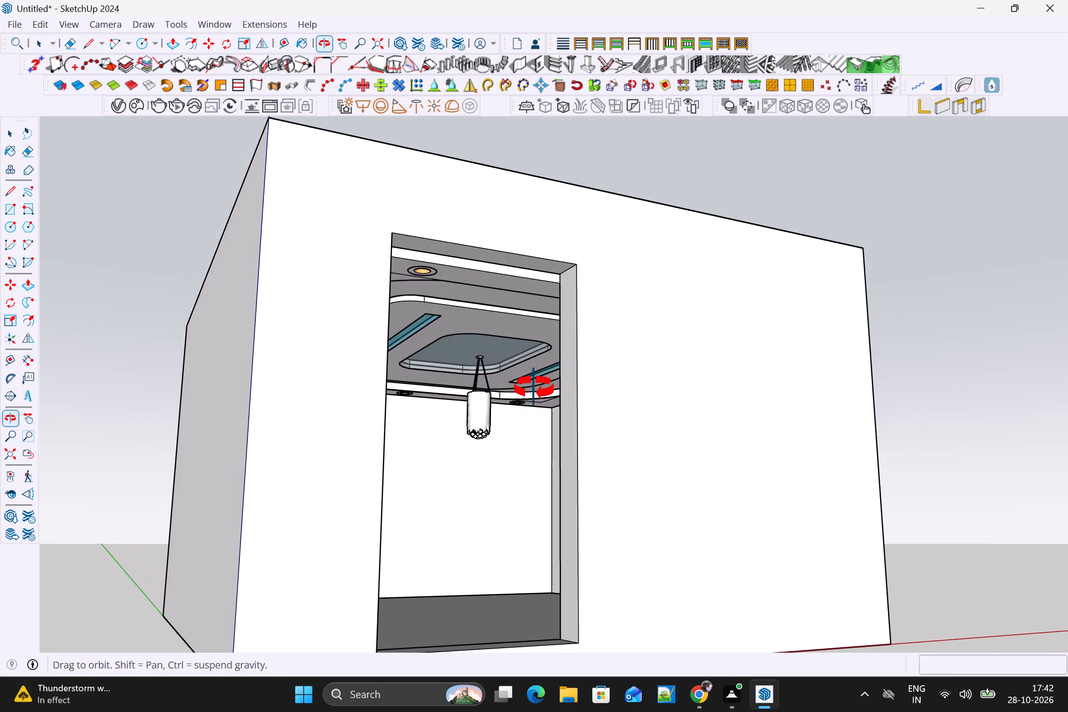
{"action": "middle_click_drag", "start_coordinate": [534, 388], "coordinate": [398, 380]}
{"action": "scroll", "coordinate": [380, 375], "scroll_direction": "up", "scroll_amount": 3}
{"action": "middle_click_drag", "start_coordinate": [380, 379], "coordinate": [425, 407]}
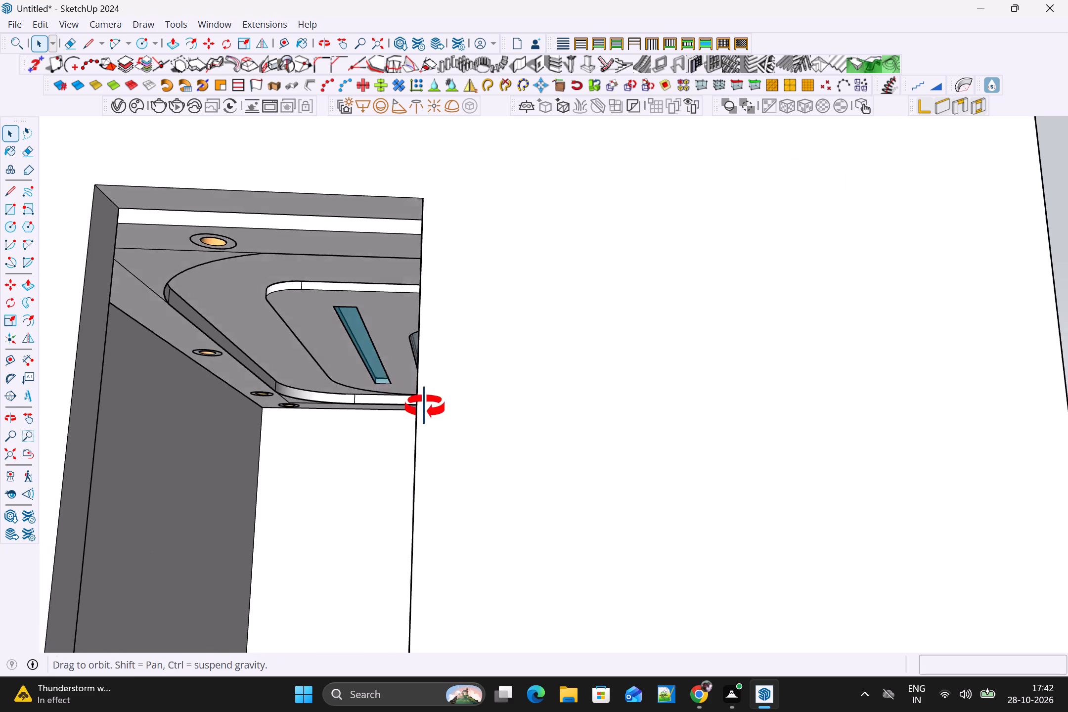
{"action": "middle_click_drag", "start_coordinate": [425, 407], "coordinate": [534, 409]}
{"action": "scroll", "coordinate": [588, 366], "scroll_direction": "up", "scroll_amount": 6}
{"action": "scroll", "coordinate": [591, 363], "scroll_direction": "down", "scroll_amount": 2}
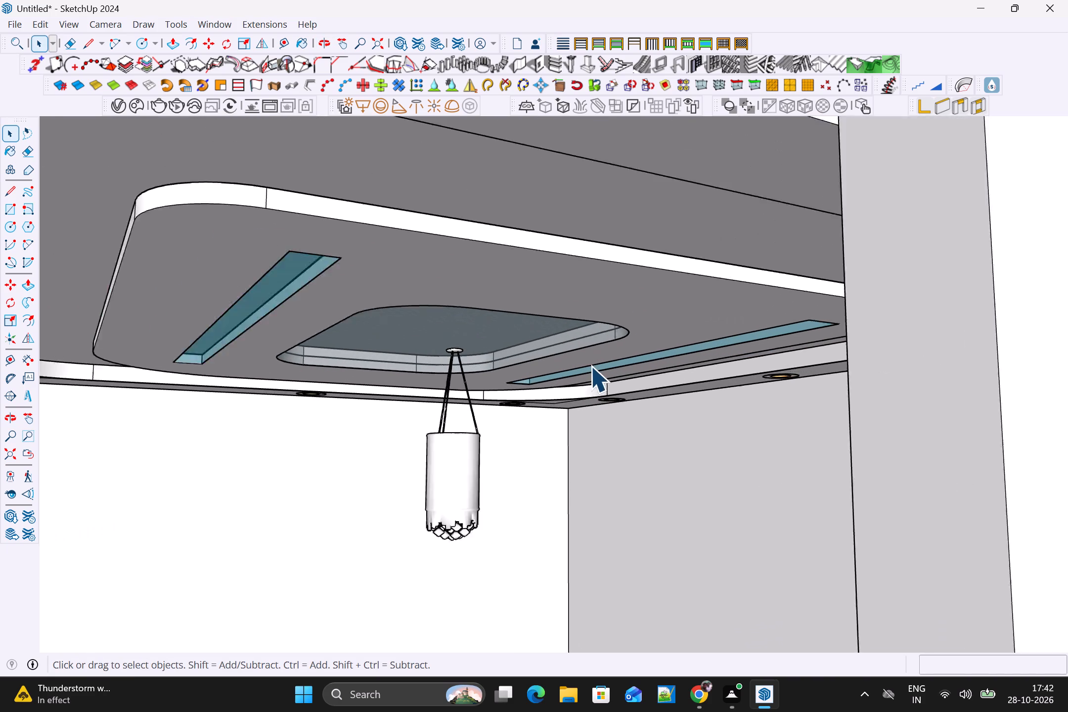
{"action": "scroll", "coordinate": [590, 366], "scroll_direction": "down", "scroll_amount": 5}
{"action": "middle_click_drag", "start_coordinate": [588, 375], "coordinate": [403, 588]}
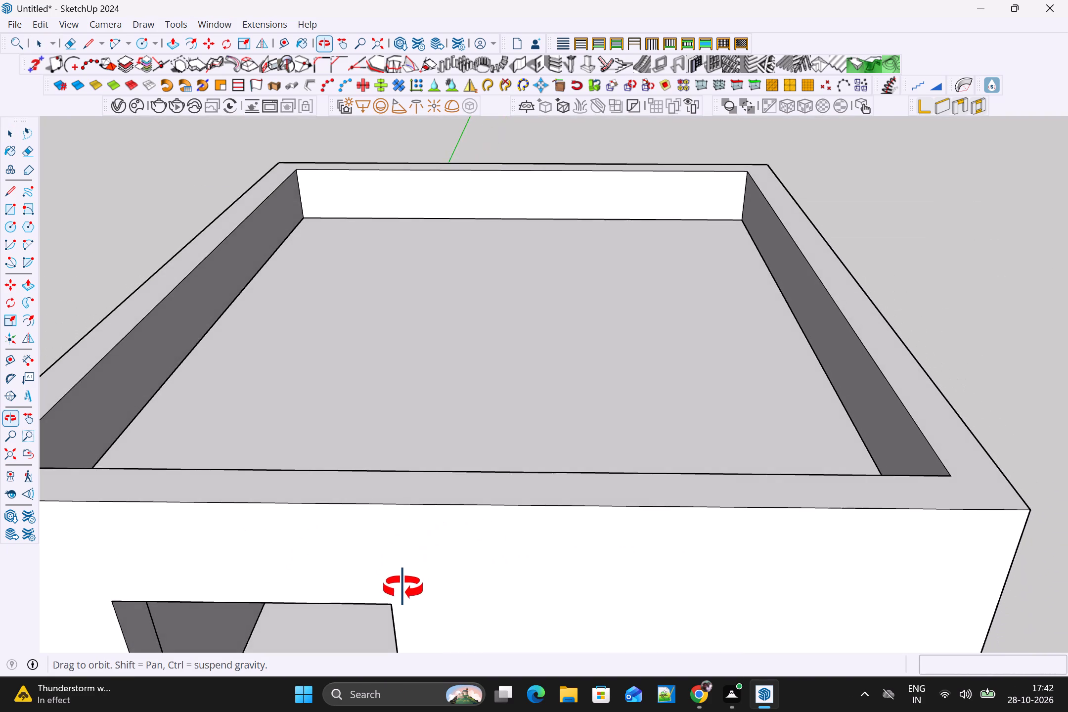
{"action": "middle_click_drag", "start_coordinate": [403, 588], "coordinate": [251, 476]}
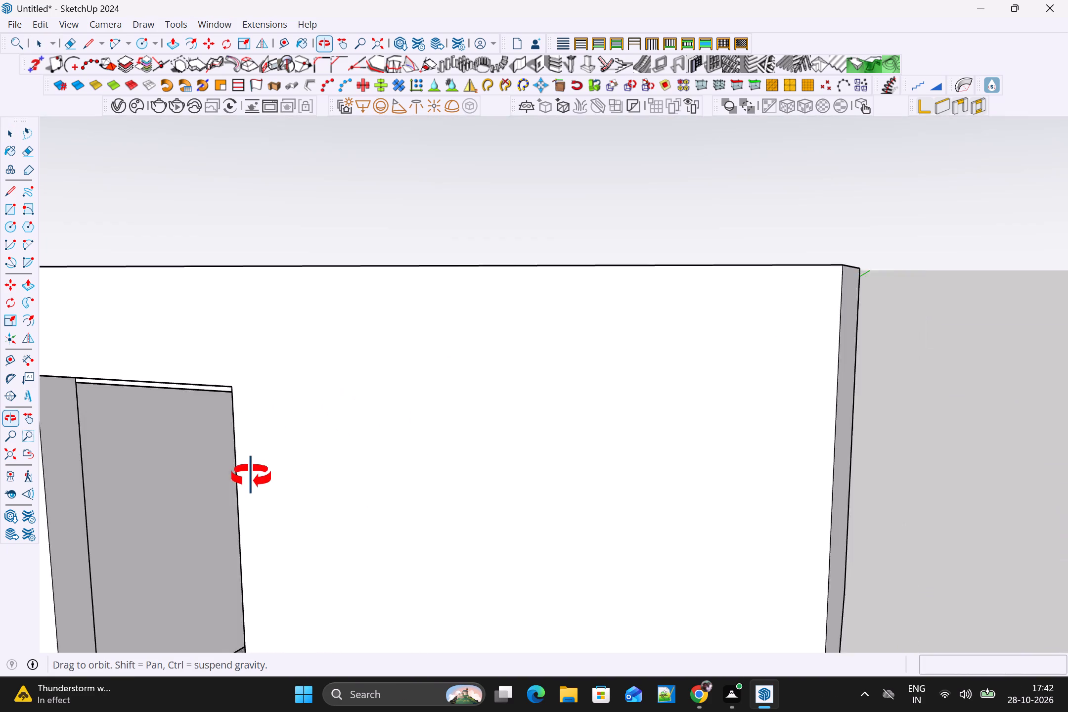
{"action": "middle_click_drag", "start_coordinate": [251, 476], "coordinate": [382, 515]}
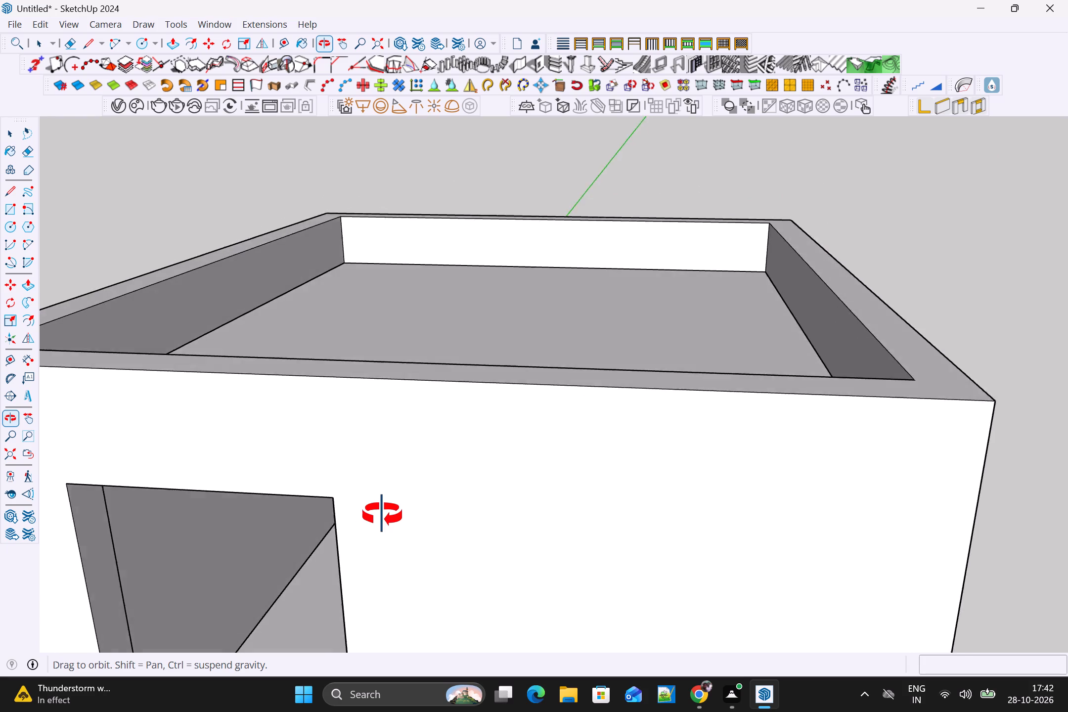
{"action": "middle_click_drag", "start_coordinate": [382, 515], "coordinate": [441, 480]}
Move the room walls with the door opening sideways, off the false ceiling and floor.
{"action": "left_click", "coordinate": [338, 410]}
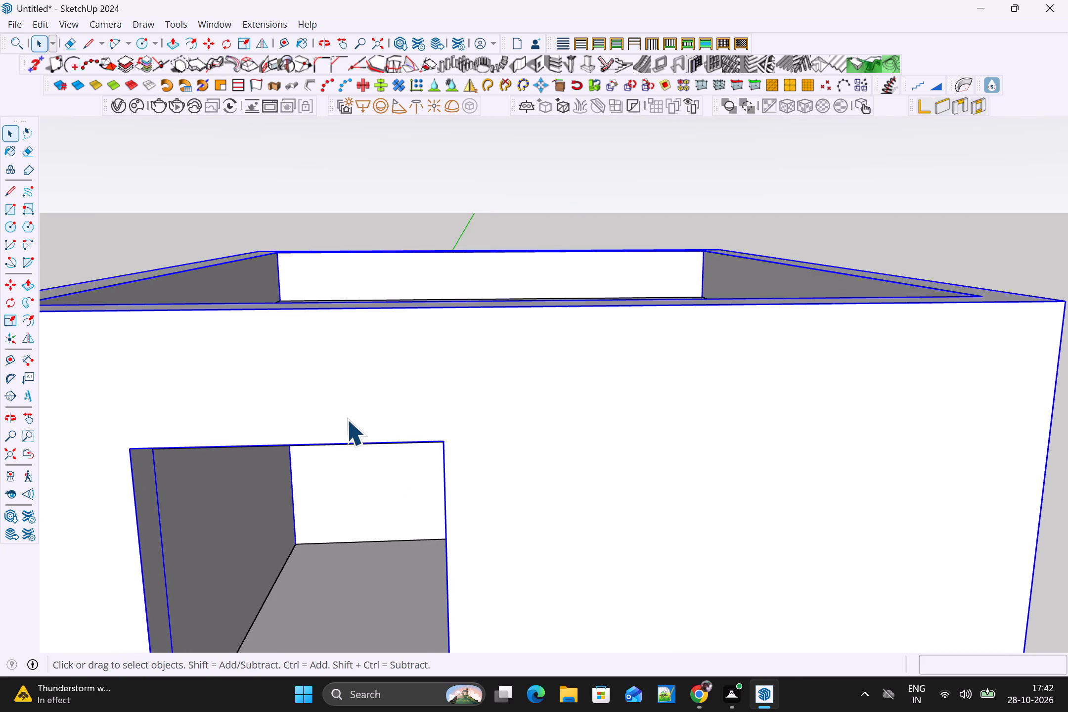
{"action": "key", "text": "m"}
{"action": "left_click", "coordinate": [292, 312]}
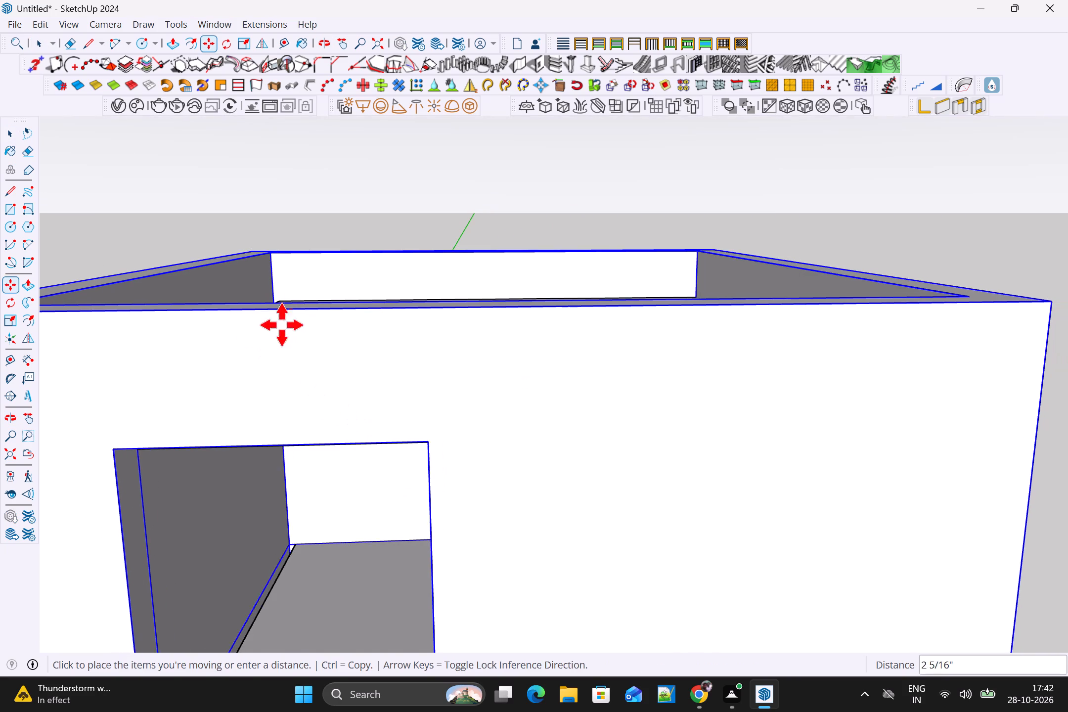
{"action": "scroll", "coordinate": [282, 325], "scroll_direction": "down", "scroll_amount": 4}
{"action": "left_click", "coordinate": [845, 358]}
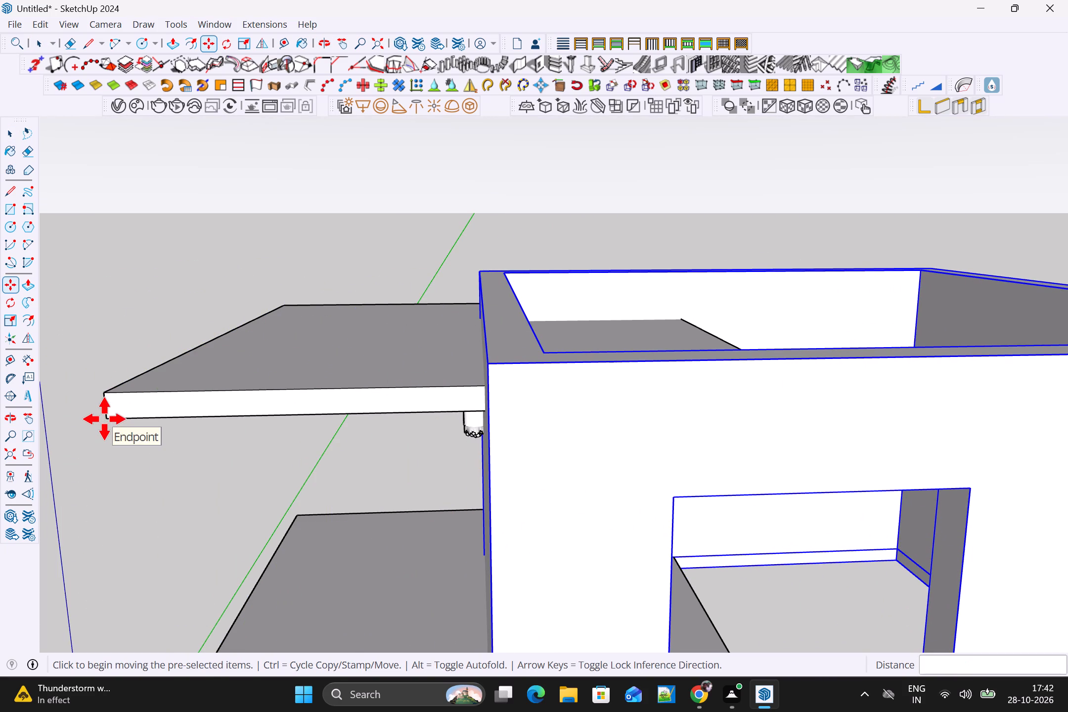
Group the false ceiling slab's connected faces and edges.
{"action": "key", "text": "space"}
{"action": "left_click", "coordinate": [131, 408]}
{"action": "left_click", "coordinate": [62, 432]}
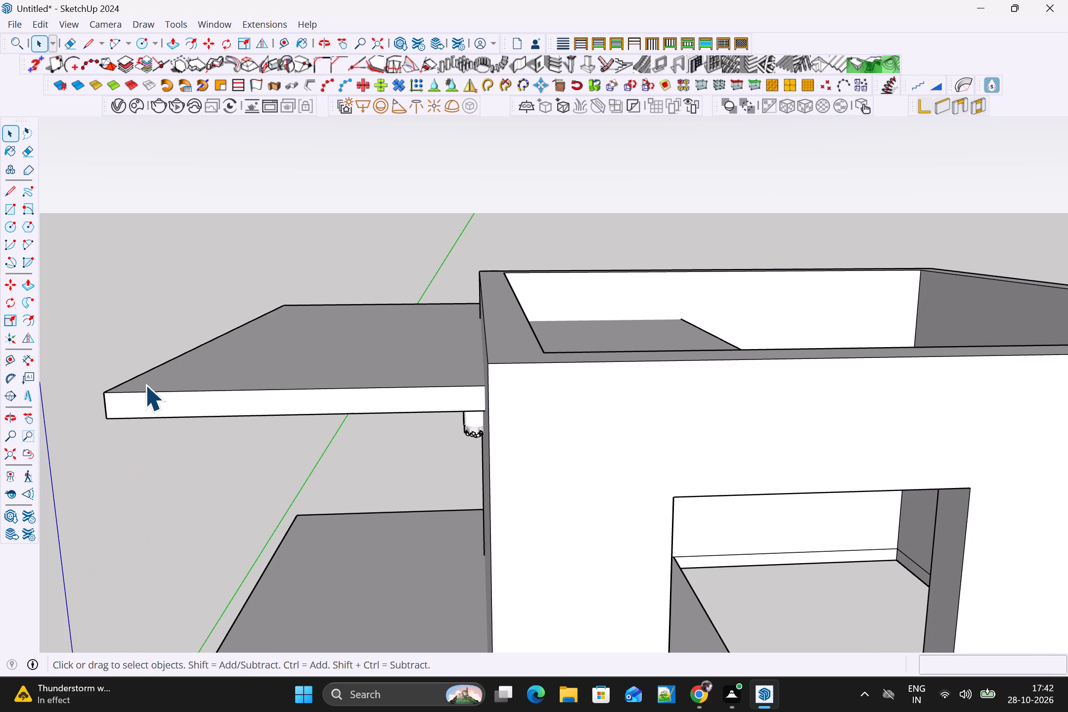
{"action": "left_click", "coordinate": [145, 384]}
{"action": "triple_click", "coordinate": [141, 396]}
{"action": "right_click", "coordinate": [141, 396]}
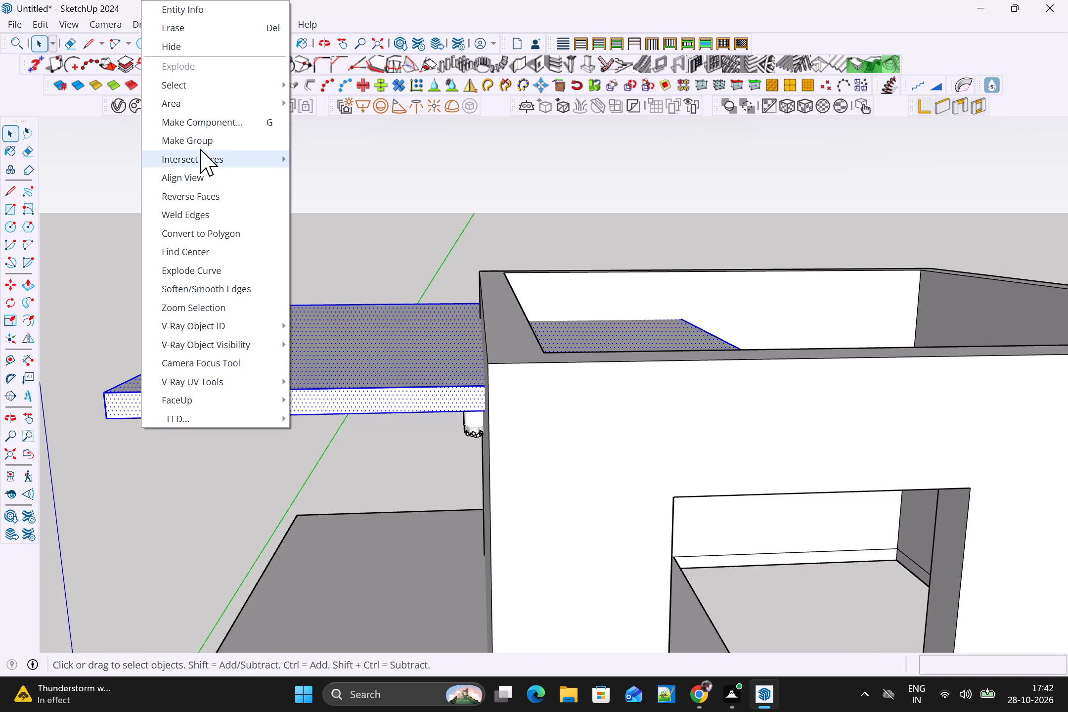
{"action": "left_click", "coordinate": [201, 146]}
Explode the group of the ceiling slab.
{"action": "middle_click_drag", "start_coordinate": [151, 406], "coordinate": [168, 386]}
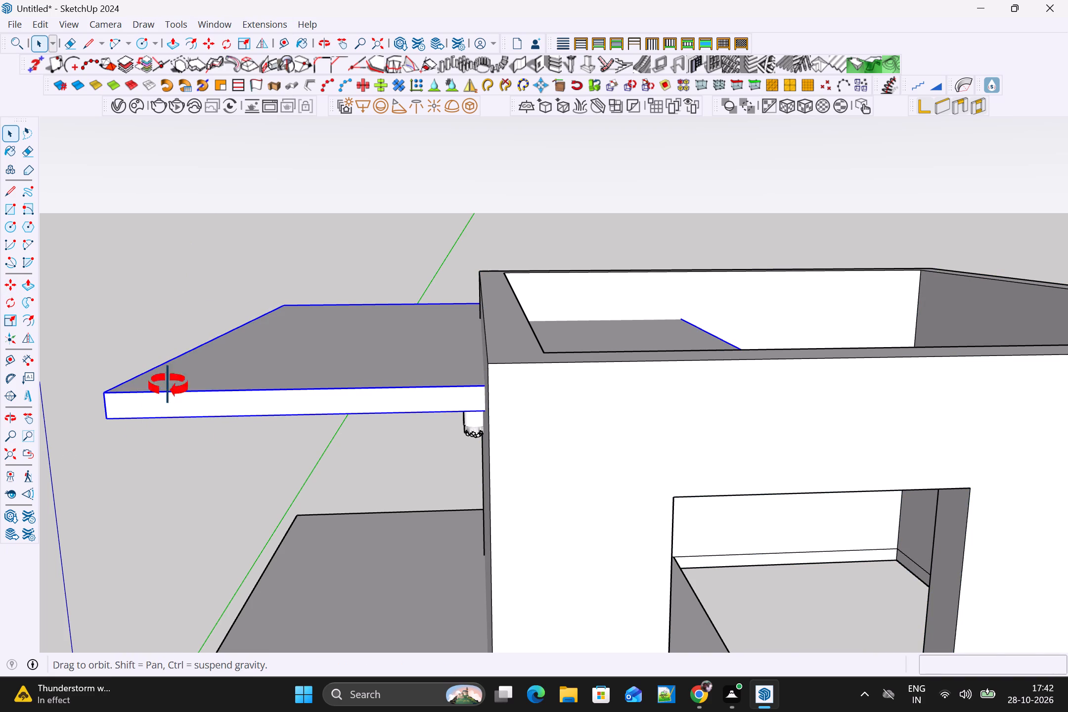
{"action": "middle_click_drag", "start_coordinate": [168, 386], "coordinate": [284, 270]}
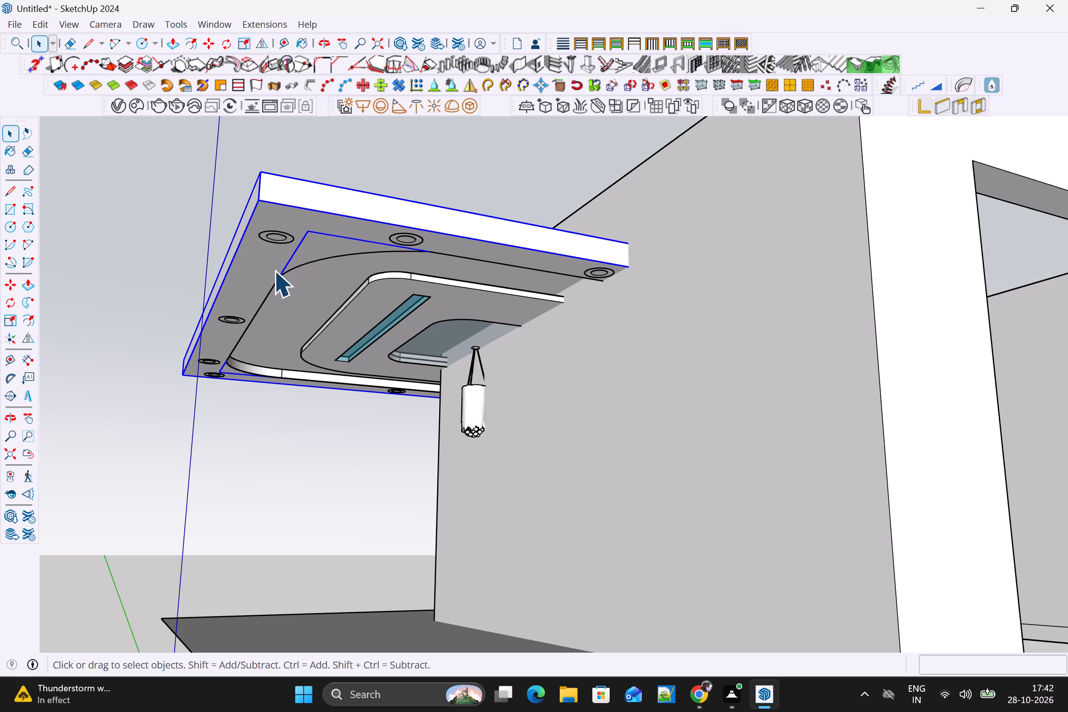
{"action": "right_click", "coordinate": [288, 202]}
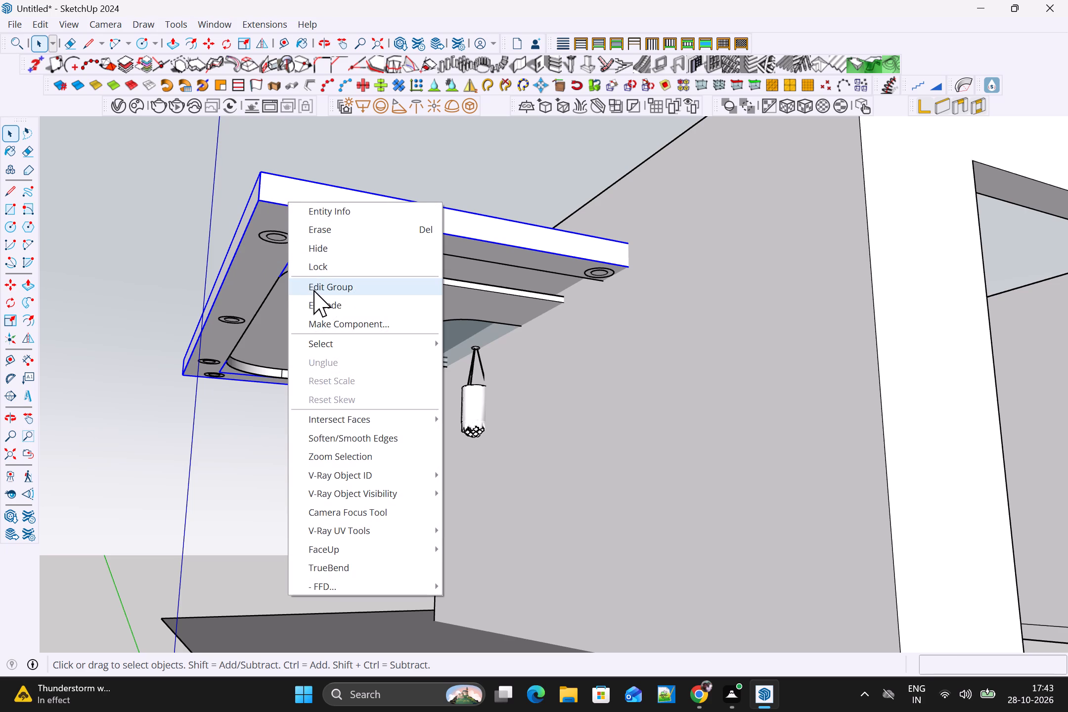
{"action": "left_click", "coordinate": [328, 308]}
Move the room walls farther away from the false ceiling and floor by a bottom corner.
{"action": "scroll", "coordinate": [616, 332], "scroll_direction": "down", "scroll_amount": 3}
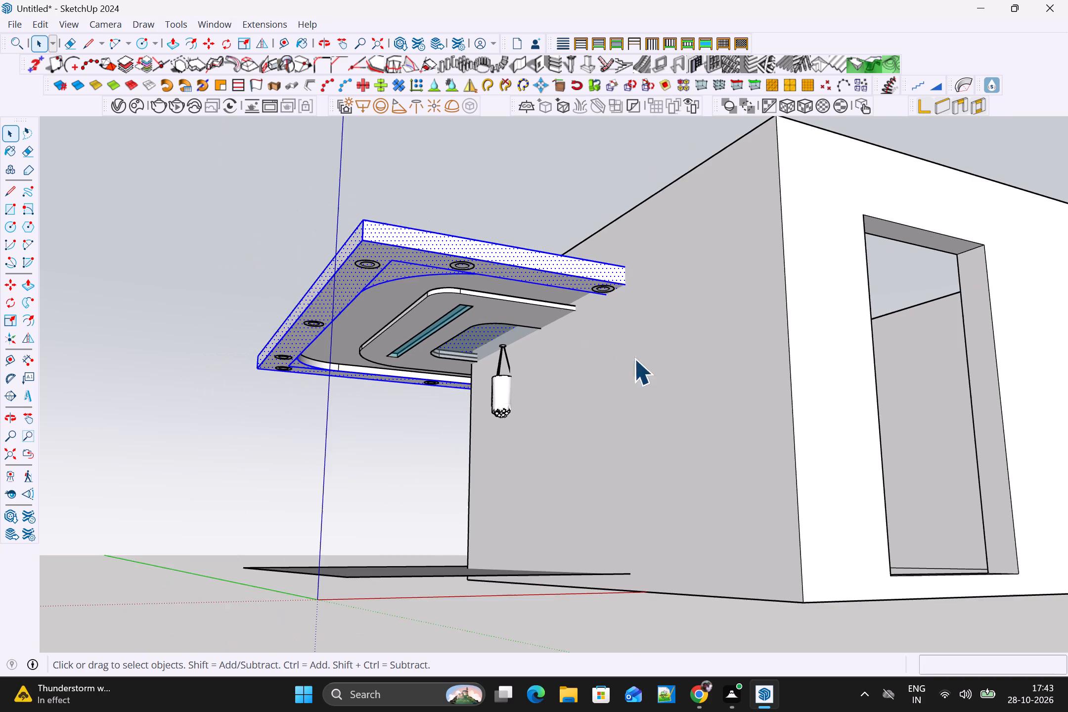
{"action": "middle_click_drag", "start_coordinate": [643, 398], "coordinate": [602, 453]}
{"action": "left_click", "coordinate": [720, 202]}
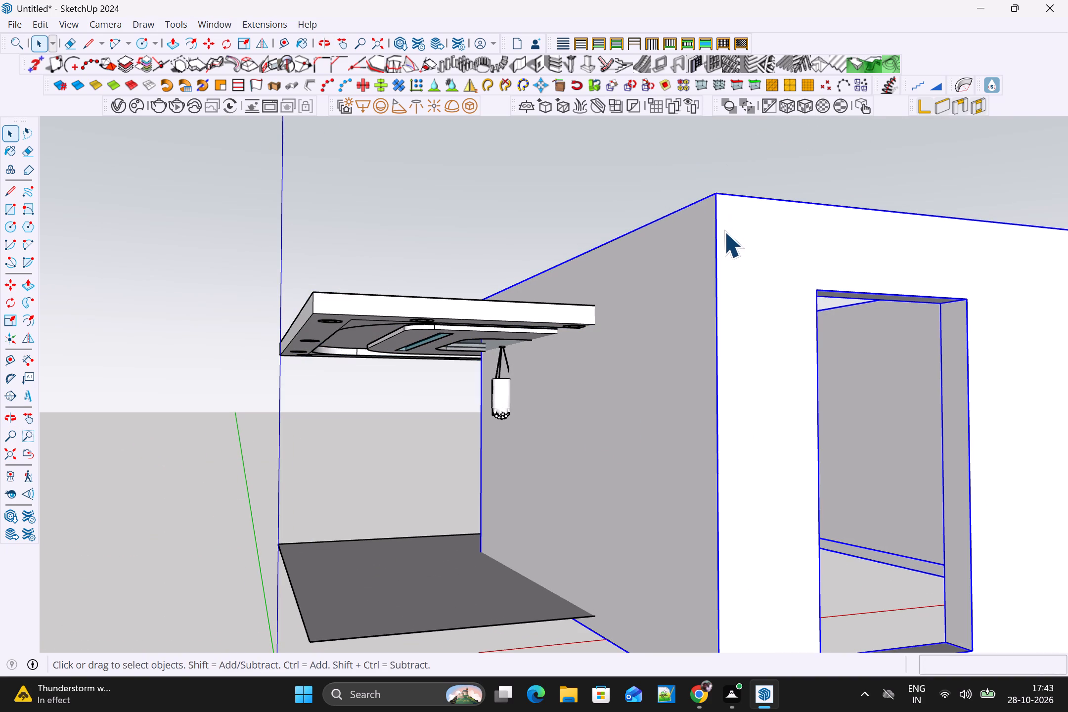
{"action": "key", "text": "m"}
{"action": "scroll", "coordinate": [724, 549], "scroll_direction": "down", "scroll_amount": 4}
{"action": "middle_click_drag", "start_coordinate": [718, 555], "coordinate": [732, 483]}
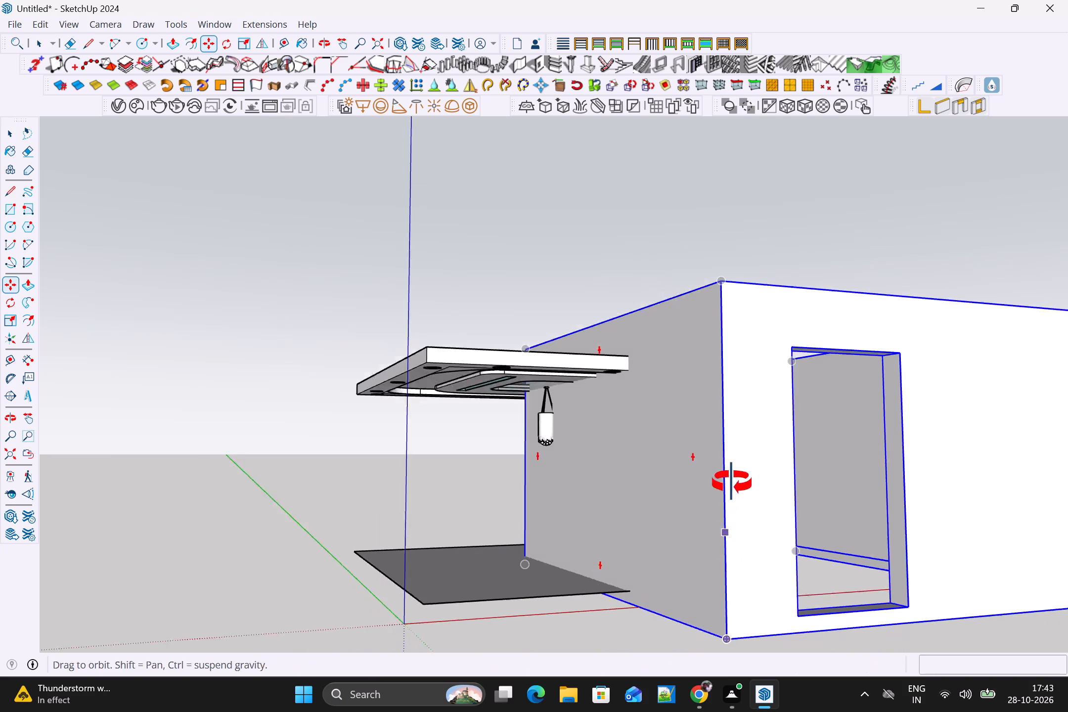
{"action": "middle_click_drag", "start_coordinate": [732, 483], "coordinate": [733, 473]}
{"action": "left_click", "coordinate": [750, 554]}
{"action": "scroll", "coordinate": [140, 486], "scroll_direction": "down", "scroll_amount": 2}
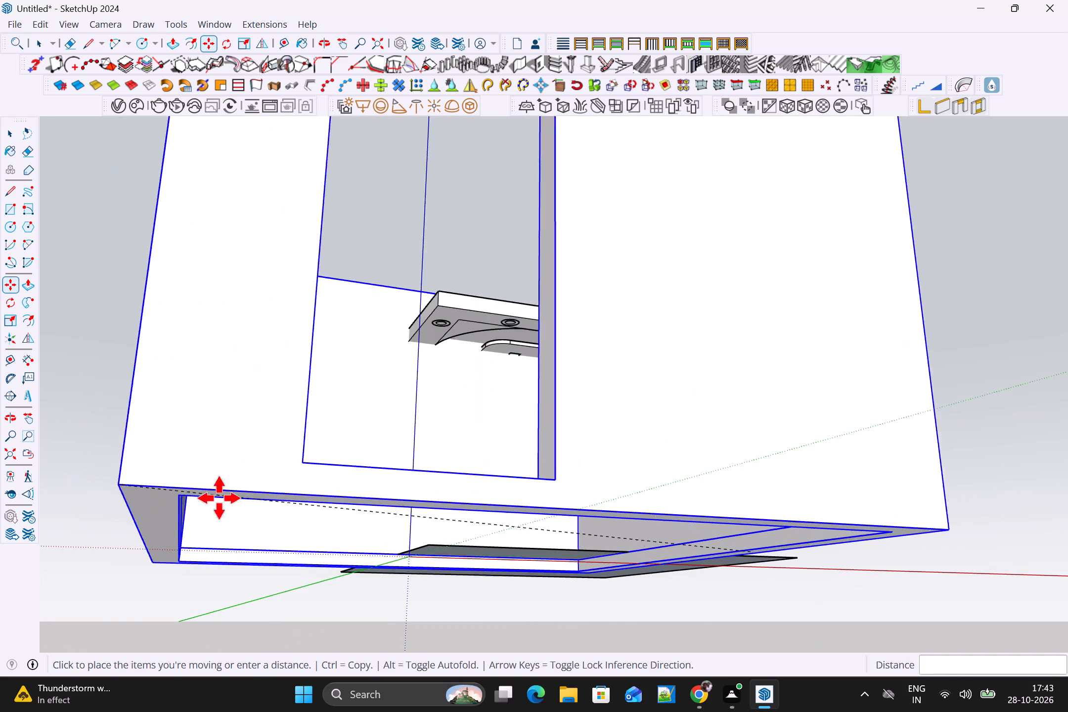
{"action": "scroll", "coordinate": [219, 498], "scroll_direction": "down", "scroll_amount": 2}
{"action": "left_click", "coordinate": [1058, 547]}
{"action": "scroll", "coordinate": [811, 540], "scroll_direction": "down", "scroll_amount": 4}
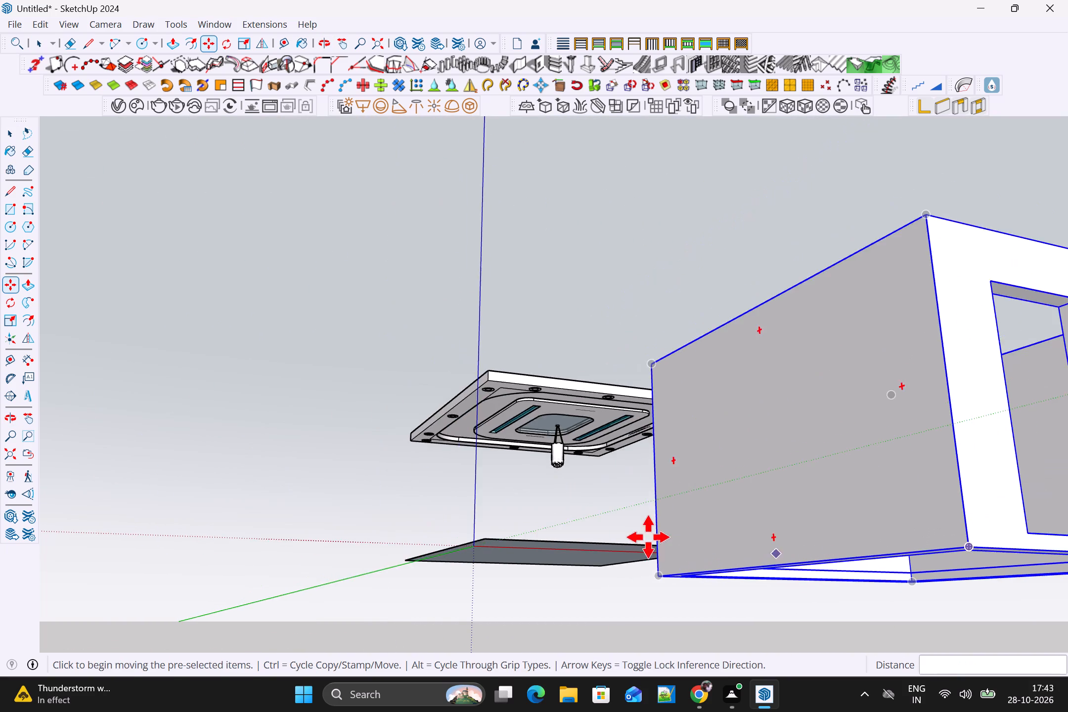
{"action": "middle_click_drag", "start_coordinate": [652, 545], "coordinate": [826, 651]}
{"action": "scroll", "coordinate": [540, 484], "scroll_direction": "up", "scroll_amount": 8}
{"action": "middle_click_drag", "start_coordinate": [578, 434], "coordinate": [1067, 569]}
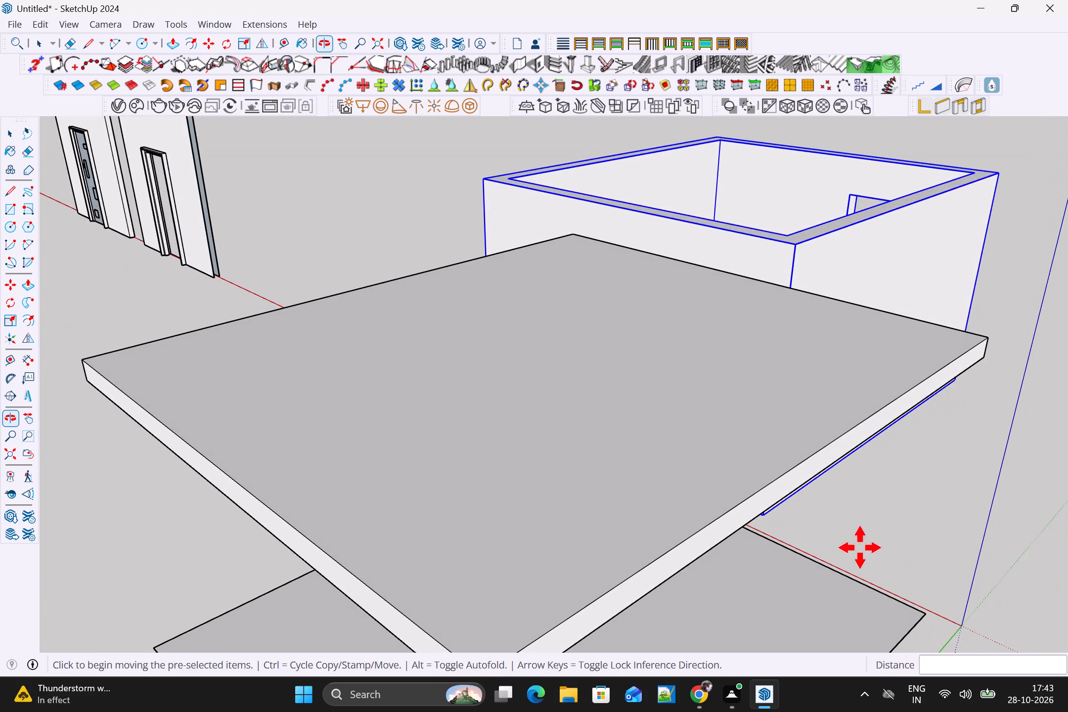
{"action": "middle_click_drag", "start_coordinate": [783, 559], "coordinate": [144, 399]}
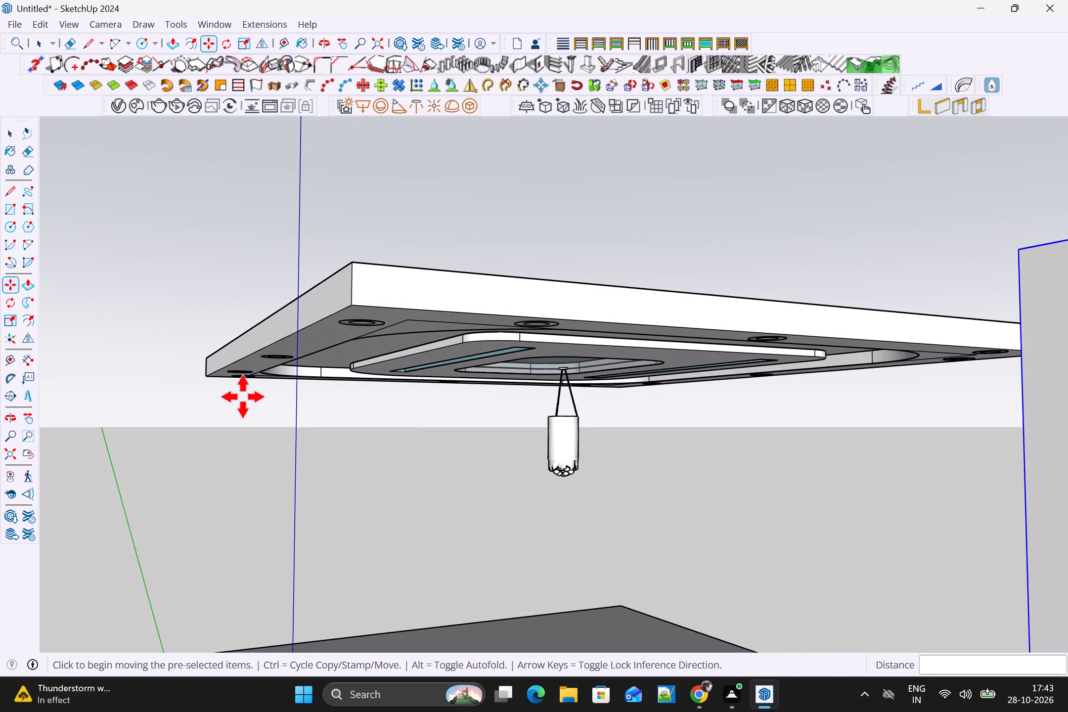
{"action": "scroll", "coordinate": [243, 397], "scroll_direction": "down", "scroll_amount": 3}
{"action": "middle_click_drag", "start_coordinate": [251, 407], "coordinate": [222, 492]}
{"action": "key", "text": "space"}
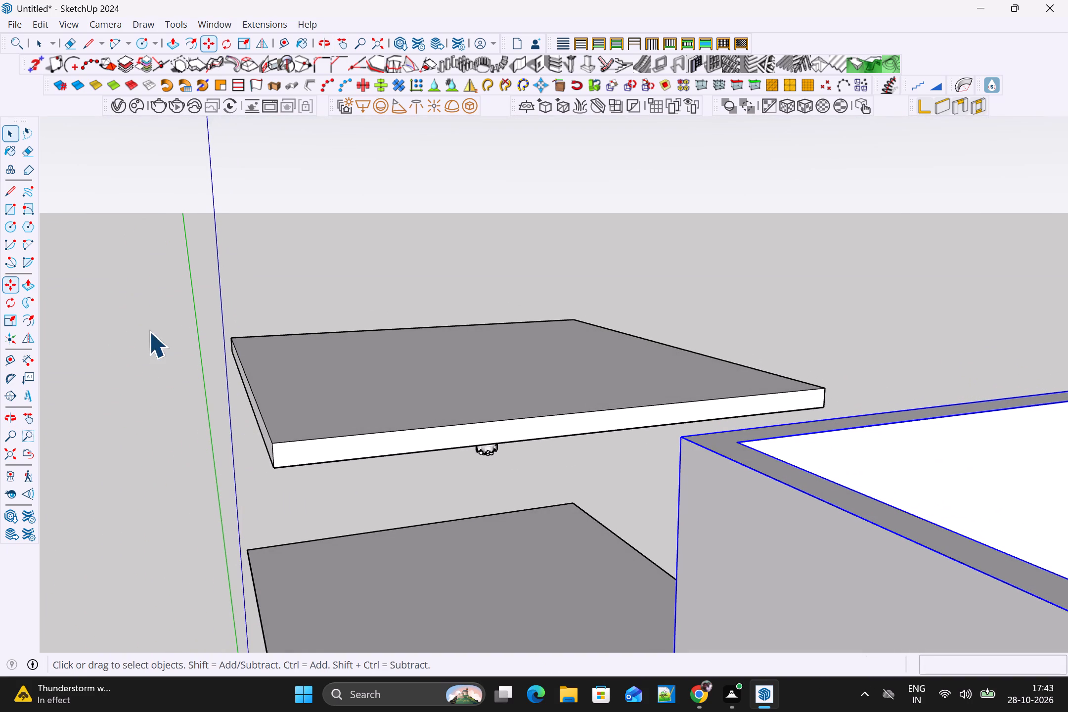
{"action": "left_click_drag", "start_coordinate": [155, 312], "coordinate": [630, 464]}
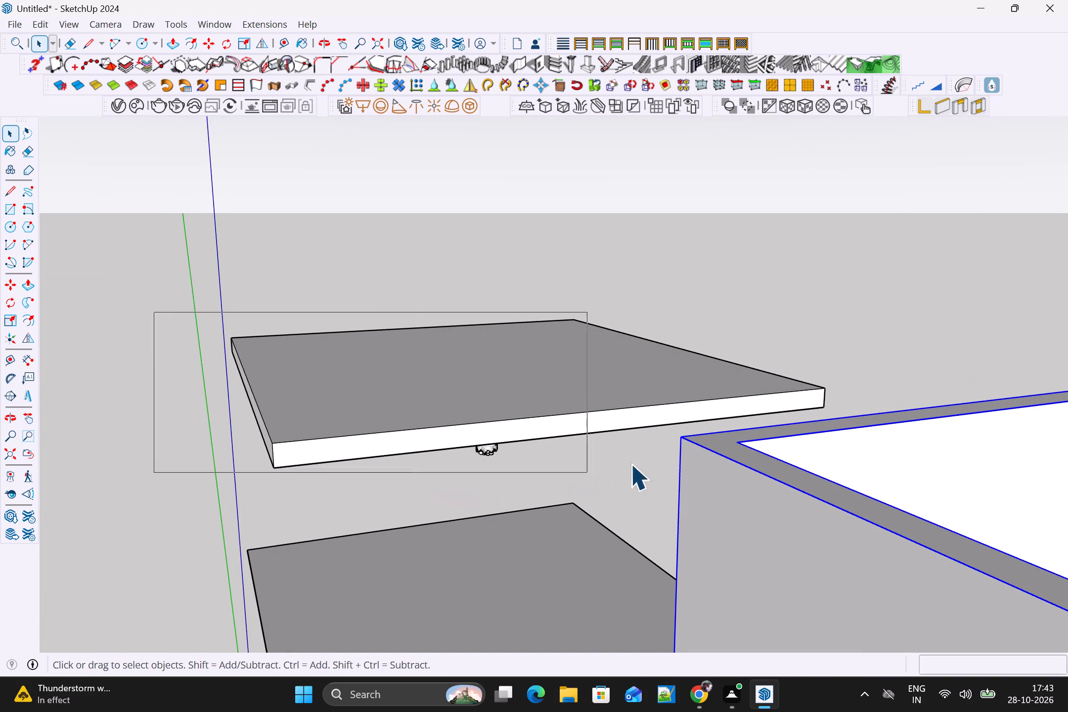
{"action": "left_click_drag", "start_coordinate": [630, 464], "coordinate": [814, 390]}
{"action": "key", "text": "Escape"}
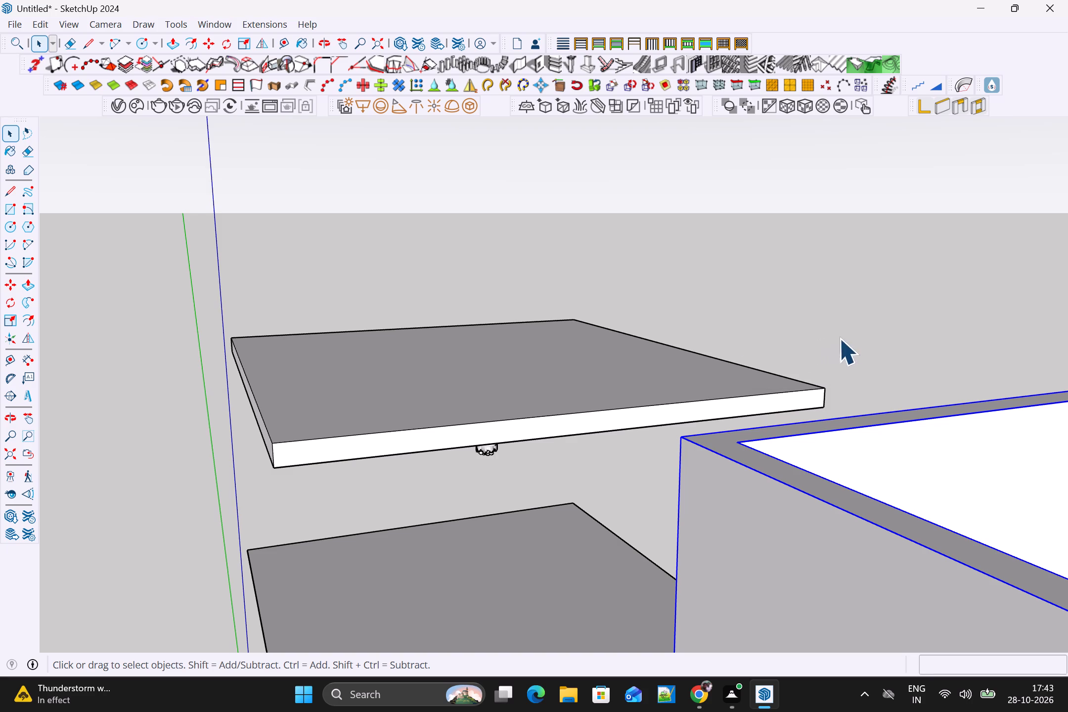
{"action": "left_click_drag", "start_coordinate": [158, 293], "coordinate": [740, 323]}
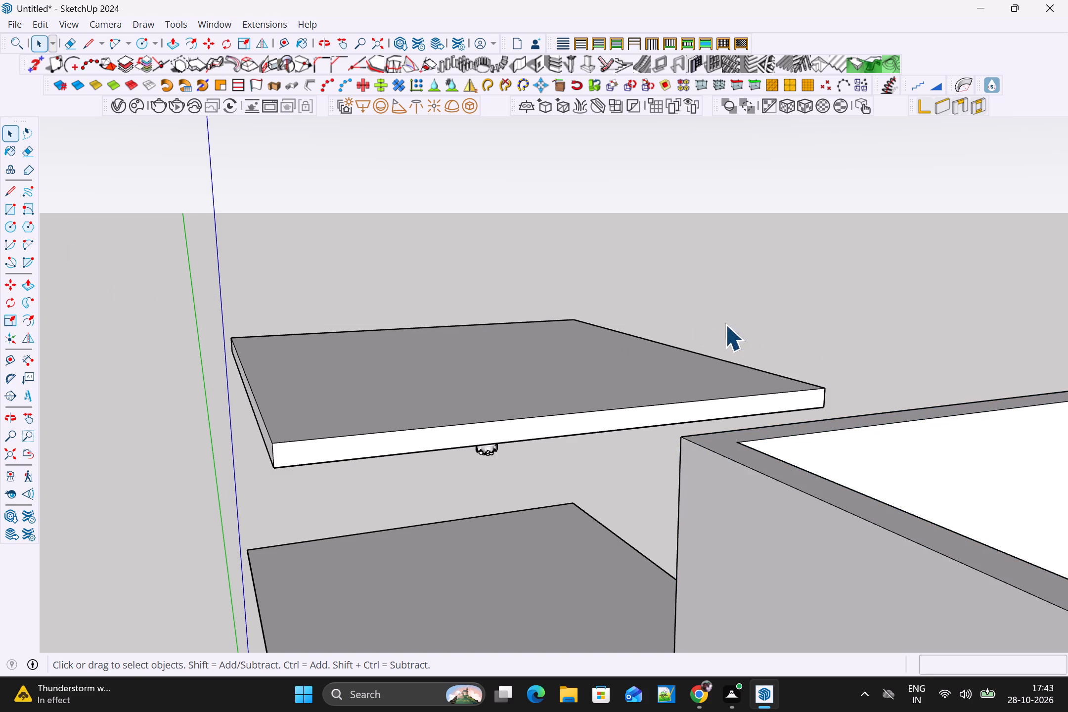
Select the entire false ceiling with its spotlights, strips and pendant light, and make it one group.
{"action": "middle_click_drag", "start_coordinate": [671, 331], "coordinate": [886, 315]}
{"action": "middle_click_drag", "start_coordinate": [704, 372], "coordinate": [927, 442]}
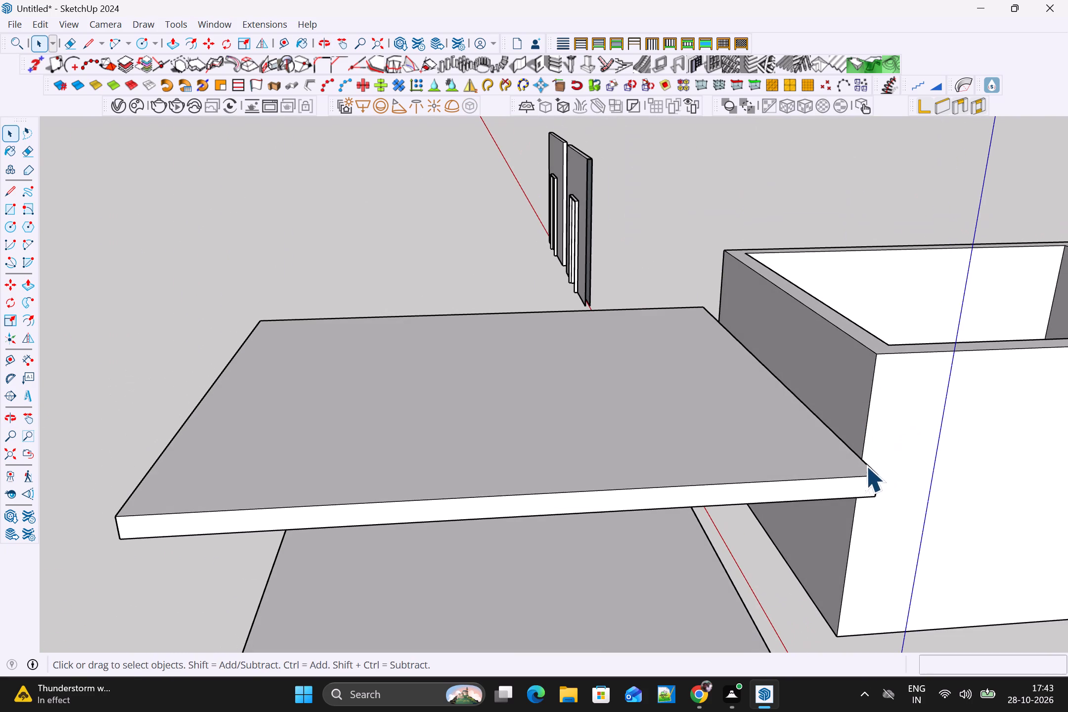
{"action": "middle_click_drag", "start_coordinate": [853, 478], "coordinate": [741, 288], "text": "shift"}
{"action": "middle_click_drag", "start_coordinate": [731, 306], "coordinate": [748, 330]}
{"action": "scroll", "coordinate": [746, 340], "scroll_direction": "down", "scroll_amount": 3}
{"action": "scroll", "coordinate": [762, 399], "scroll_direction": "up", "scroll_amount": 1, "text": "shift"}
{"action": "middle_click_drag", "start_coordinate": [762, 399], "coordinate": [757, 396], "text": "shift"}
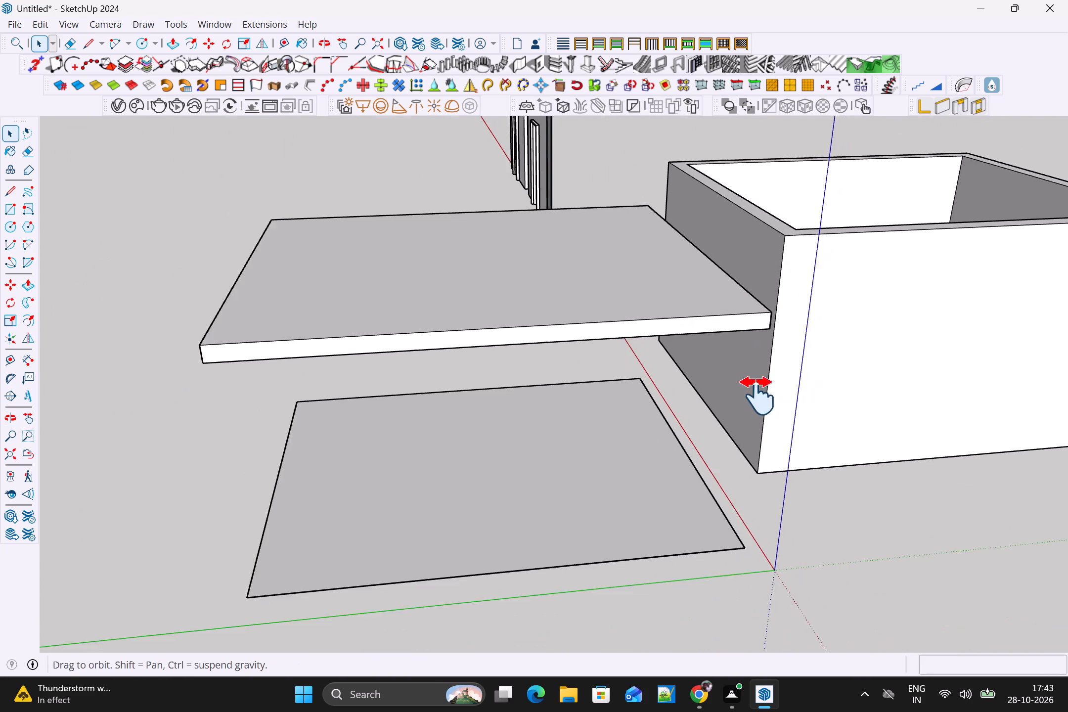
{"action": "middle_click_drag", "start_coordinate": [757, 396], "coordinate": [663, 297], "text": "shift"}
{"action": "scroll", "coordinate": [661, 287], "scroll_direction": "down", "scroll_amount": 3}
{"action": "middle_click_drag", "start_coordinate": [668, 318], "coordinate": [671, 437]}
{"action": "scroll", "coordinate": [654, 359], "scroll_direction": "down", "scroll_amount": 4}
{"action": "left_click_drag", "start_coordinate": [342, 181], "coordinate": [387, 192]}
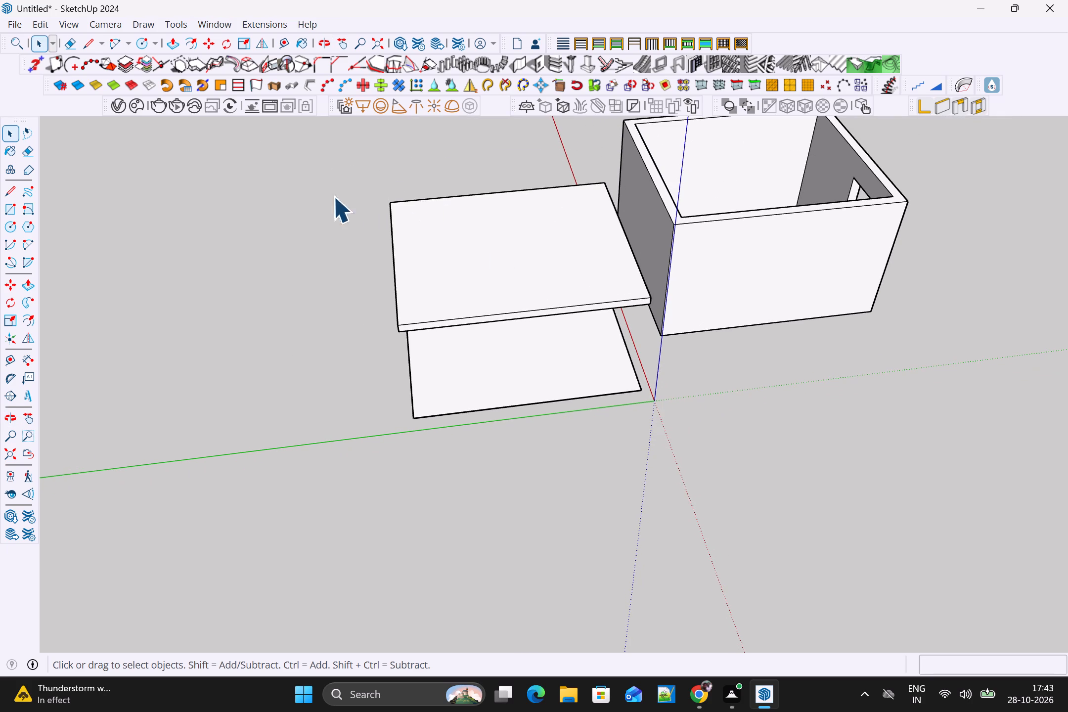
{"action": "left_click_drag", "start_coordinate": [325, 179], "coordinate": [652, 341]}
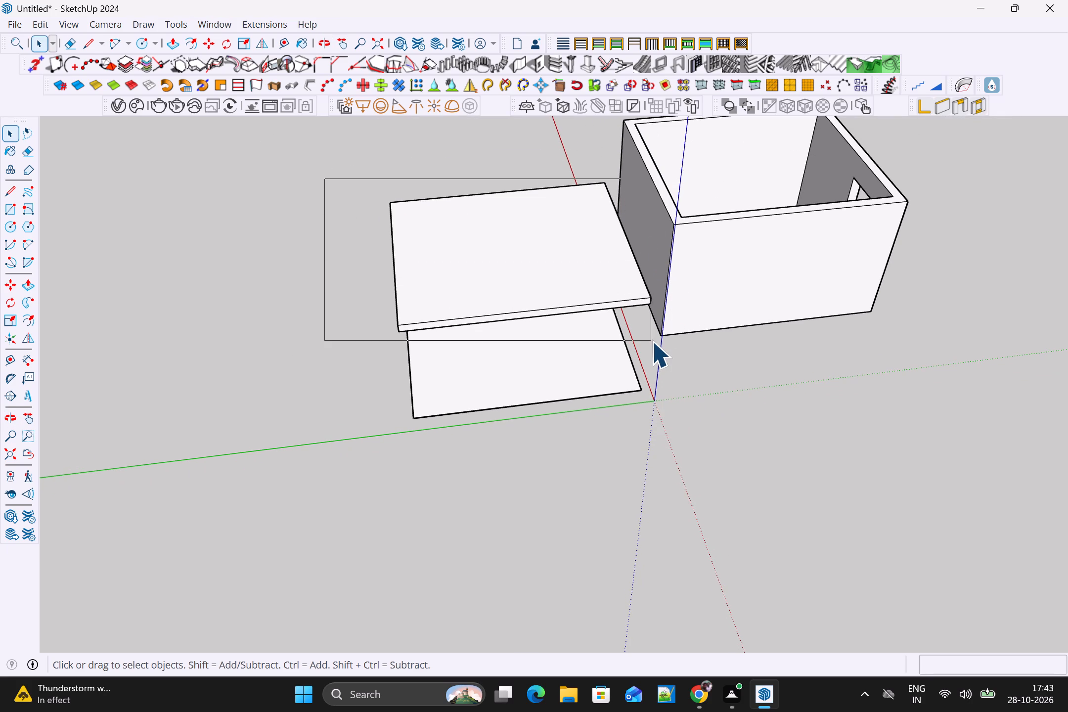
{"action": "left_click_drag", "start_coordinate": [652, 341], "coordinate": [655, 338]}
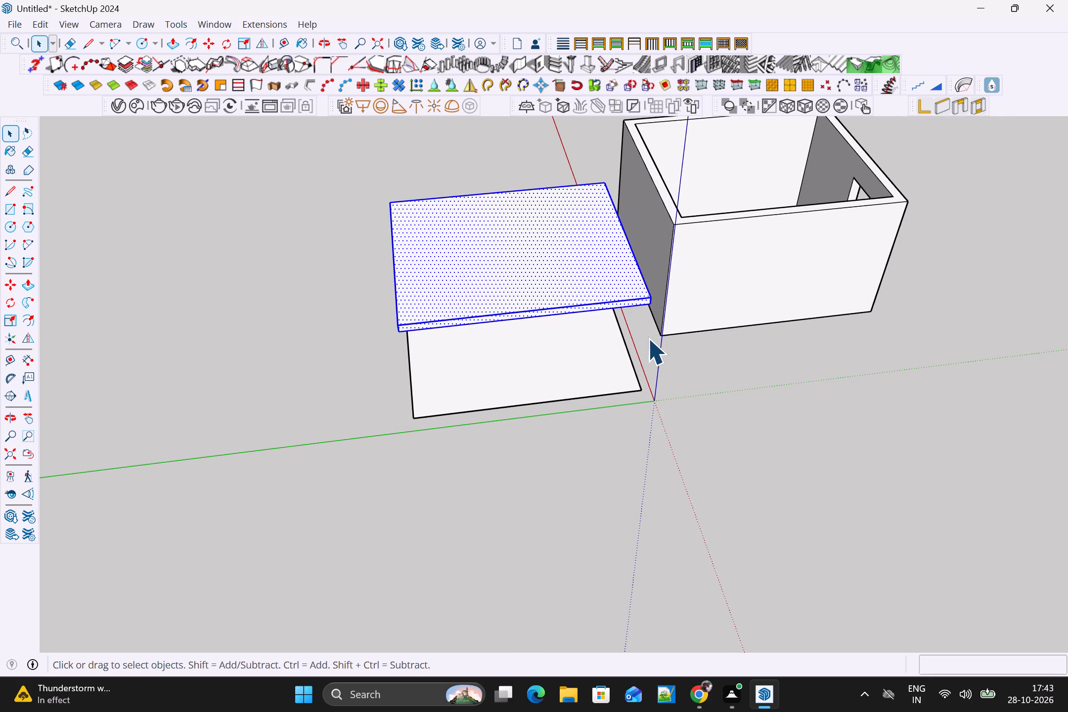
{"action": "middle_click_drag", "start_coordinate": [626, 334], "coordinate": [577, 125]}
{"action": "middle_click_drag", "start_coordinate": [552, 303], "coordinate": [425, 232]}
{"action": "scroll", "coordinate": [541, 282], "scroll_direction": "up", "scroll_amount": 1}
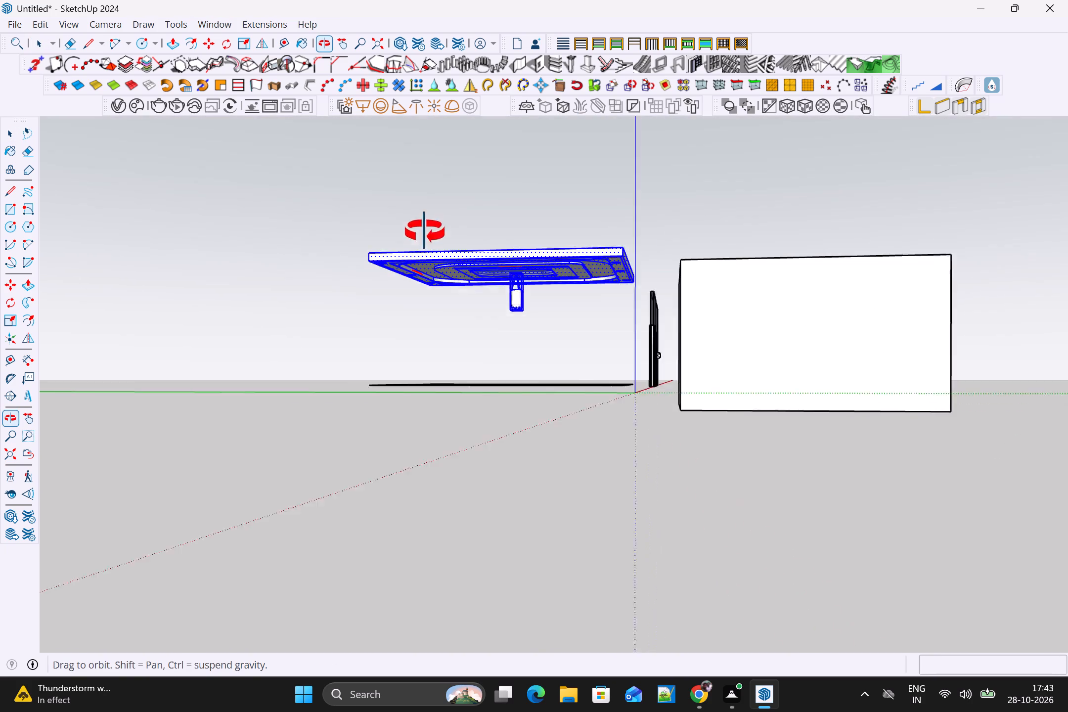
{"action": "middle_click_drag", "start_coordinate": [425, 232], "coordinate": [203, 272]}
{"action": "middle_click_drag", "start_coordinate": [322, 273], "coordinate": [510, 178]}
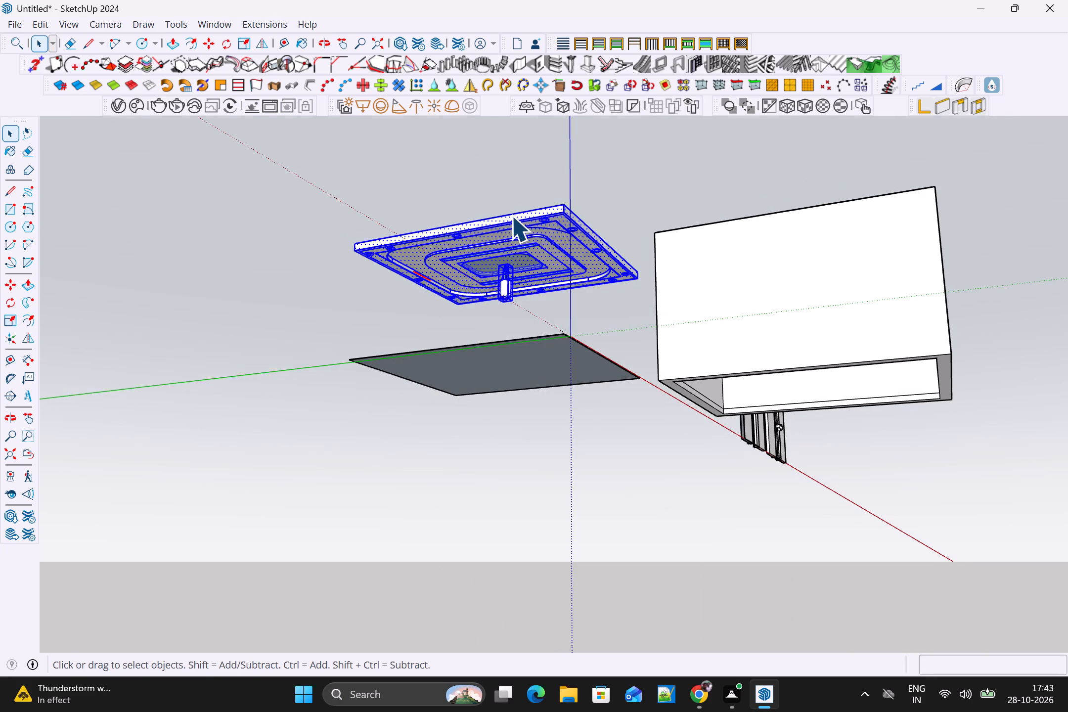
{"action": "right_click", "coordinate": [509, 222]}
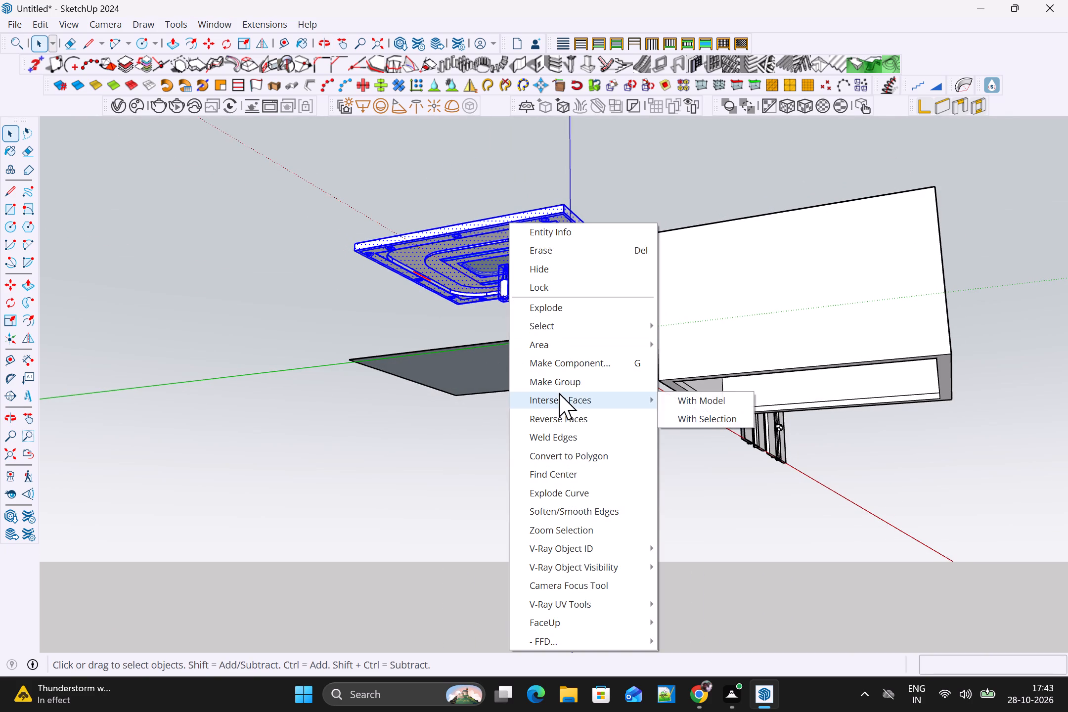
{"action": "left_click", "coordinate": [561, 381]}
Delete the room walls with the door opening beside the false ceiling.
{"action": "middle_click_drag", "start_coordinate": [531, 367], "coordinate": [605, 462]}
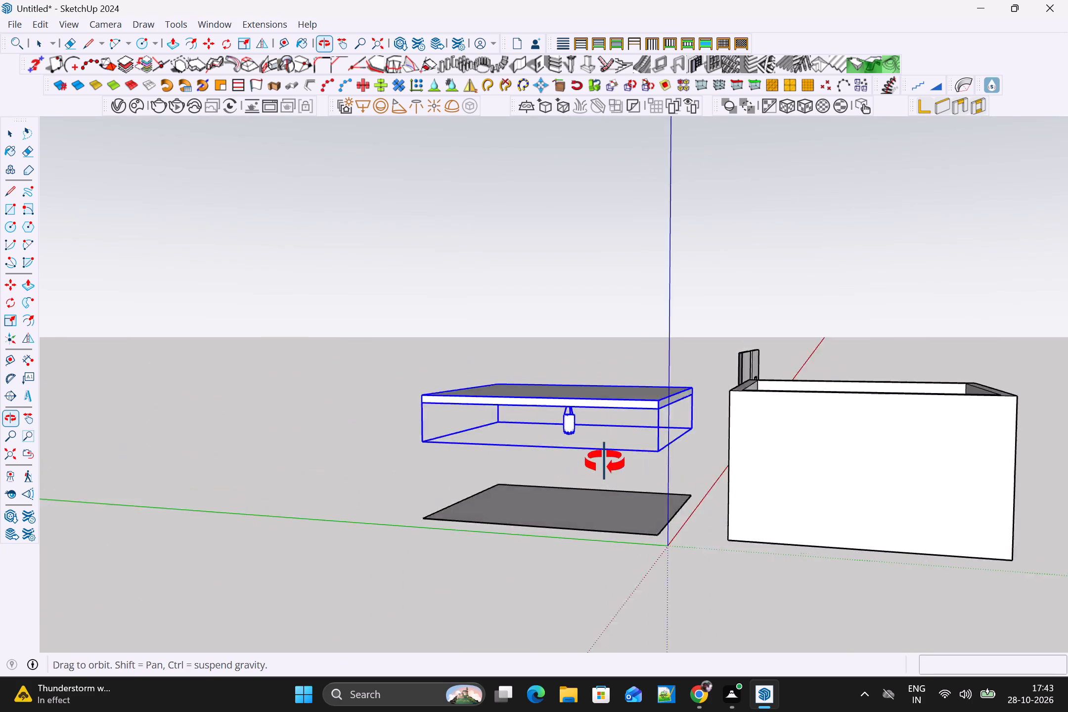
{"action": "middle_click_drag", "start_coordinate": [605, 462], "coordinate": [610, 462]}
{"action": "middle_click_drag", "start_coordinate": [579, 454], "coordinate": [731, 462]}
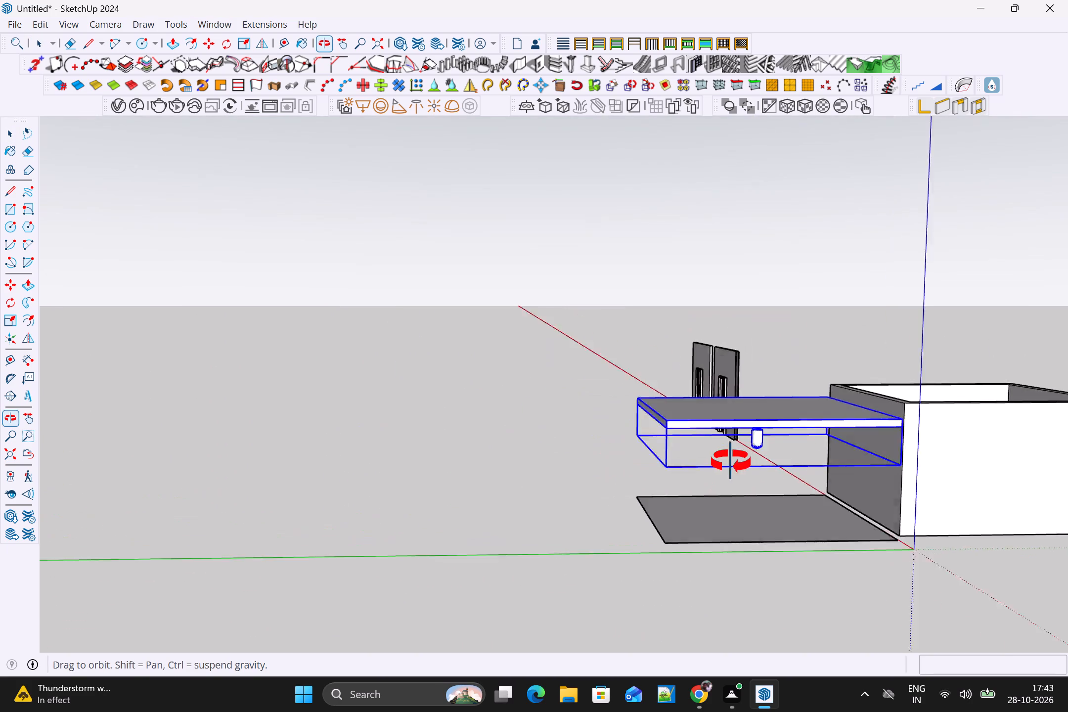
{"action": "middle_click_drag", "start_coordinate": [731, 462], "coordinate": [225, 453]}
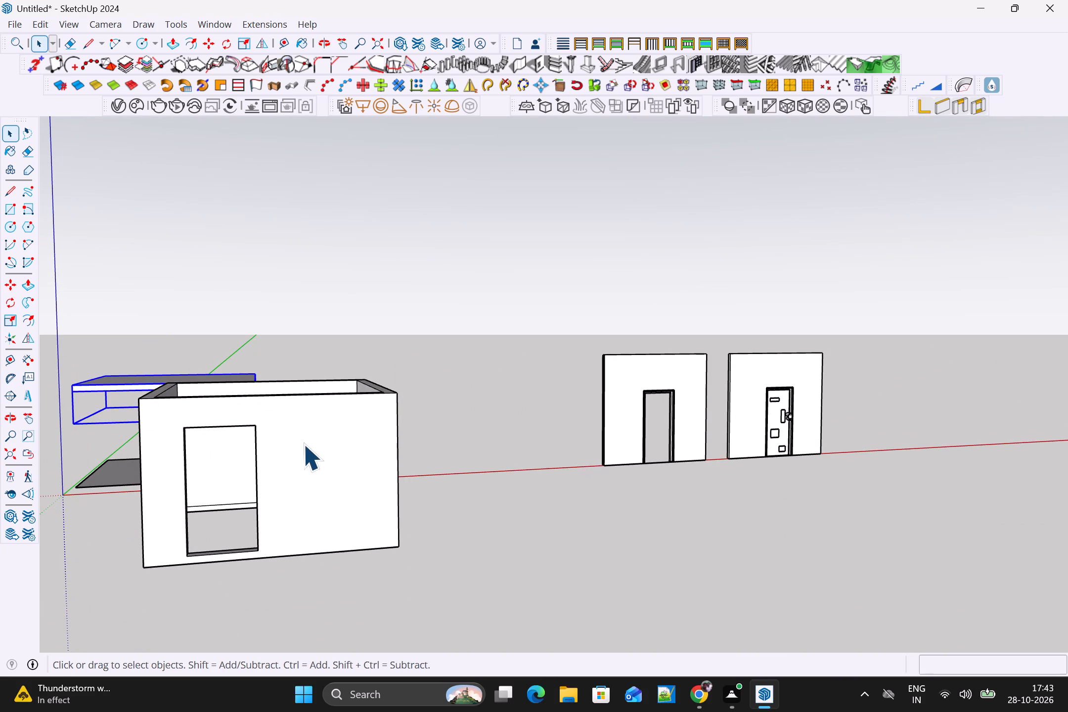
{"action": "left_click", "coordinate": [304, 443]}
{"action": "key", "text": "Delete"}
Move the false ceiling group about 21' 10" away from above the floor, toward the two standing door walls.
{"action": "scroll", "coordinate": [342, 452], "scroll_direction": "down", "scroll_amount": 1}
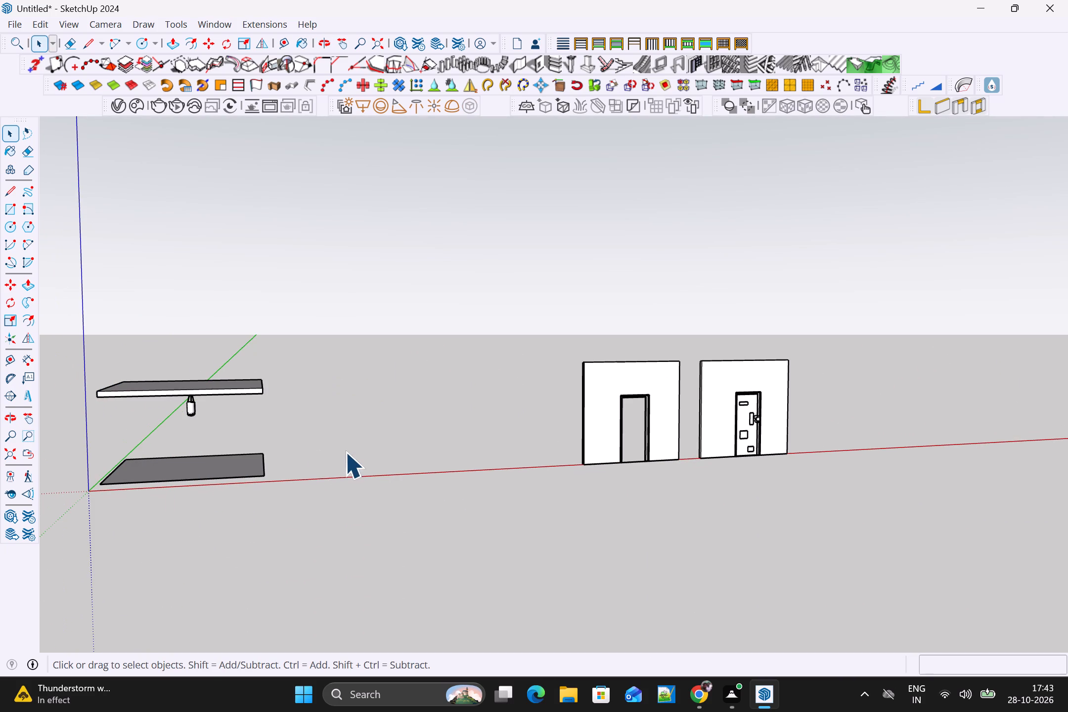
{"action": "middle_click_drag", "start_coordinate": [531, 454], "coordinate": [959, 561]}
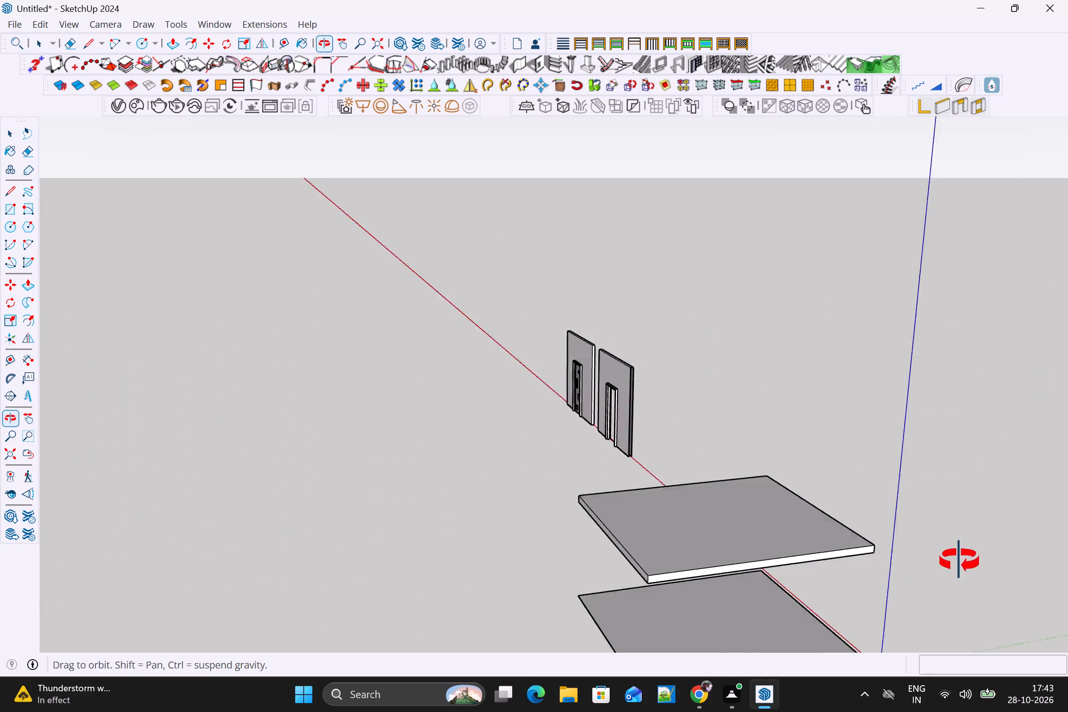
{"action": "middle_click_drag", "start_coordinate": [959, 561], "coordinate": [185, 506]}
{"action": "scroll", "coordinate": [176, 458], "scroll_direction": "up", "scroll_amount": 3}
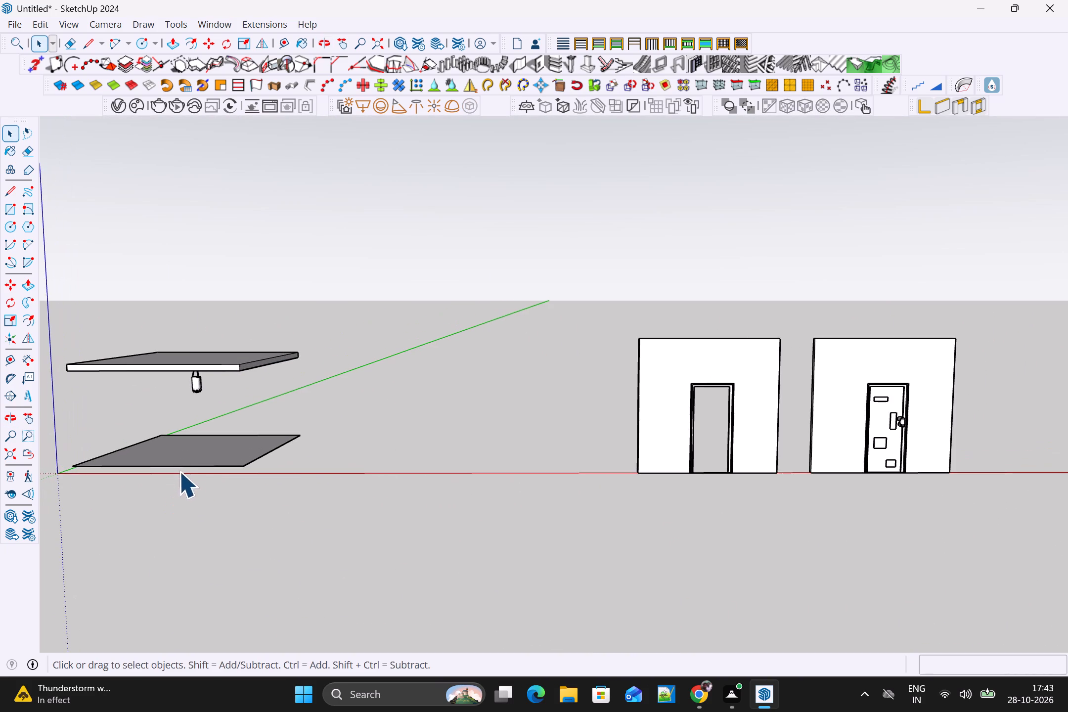
{"action": "scroll", "coordinate": [178, 468], "scroll_direction": "up", "scroll_amount": 3}
{"action": "left_click", "coordinate": [254, 334]}
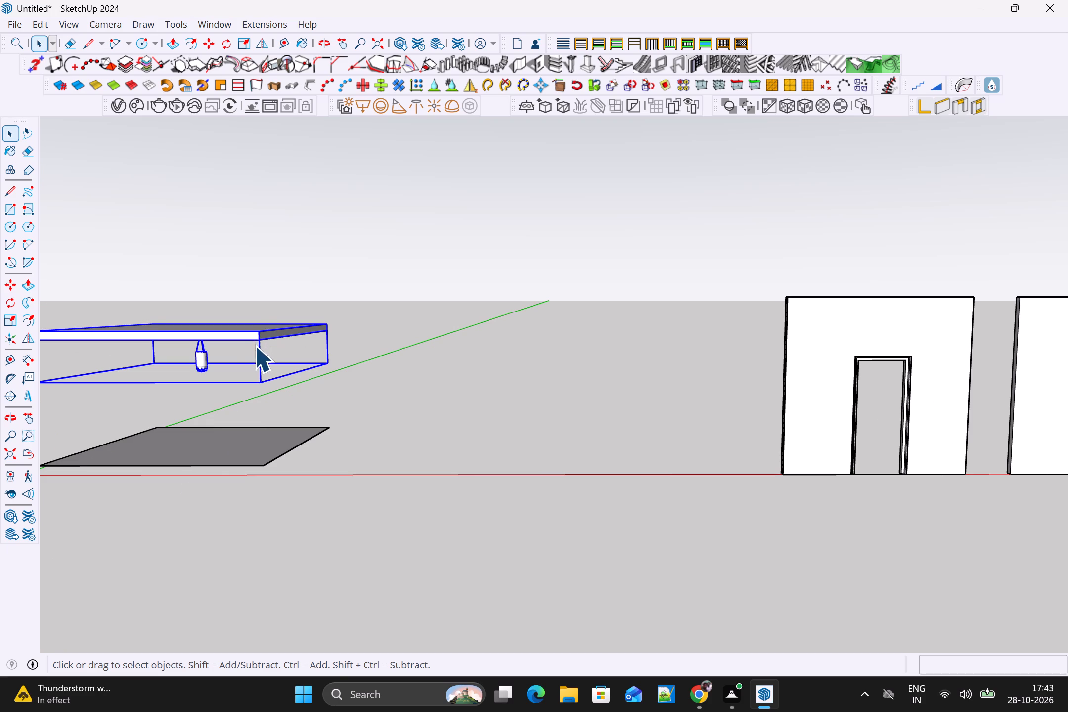
{"action": "key", "text": "m"}
{"action": "left_click", "coordinate": [252, 327]}
{"action": "left_click", "coordinate": [626, 305]}
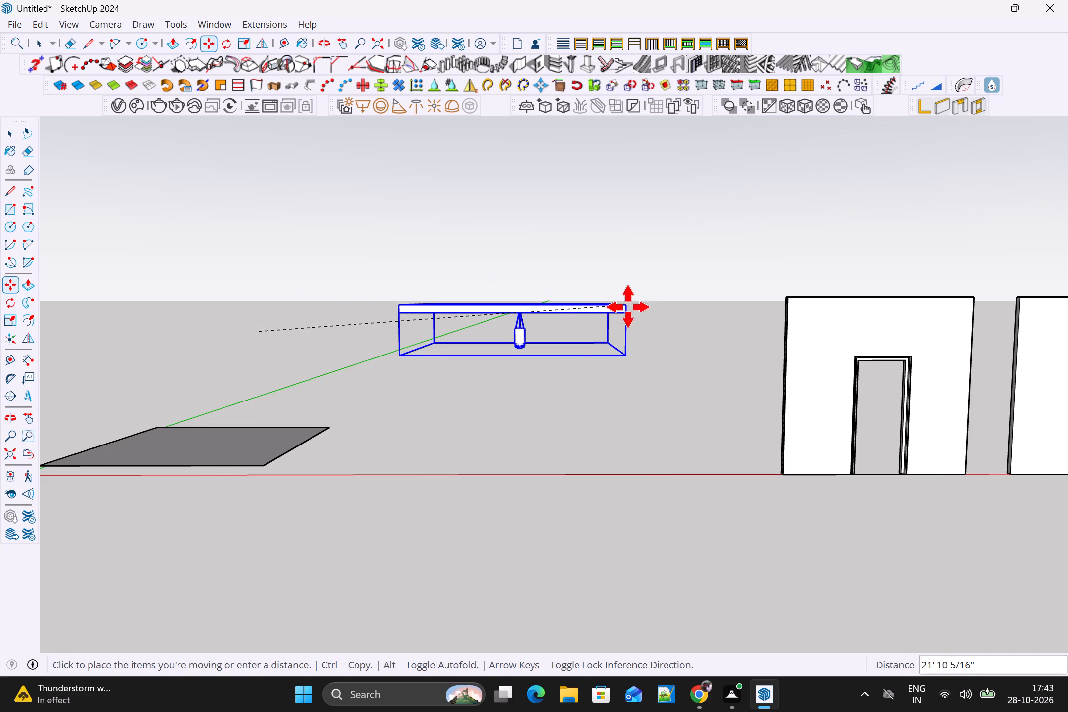
Delete the two standing door walls beyond the false ceiling.
{"action": "middle_click_drag", "start_coordinate": [431, 315], "coordinate": [419, 221]}
{"action": "middle_click_drag", "start_coordinate": [423, 242], "coordinate": [403, 318]}
{"action": "scroll", "coordinate": [404, 317], "scroll_direction": "down", "scroll_amount": 8}
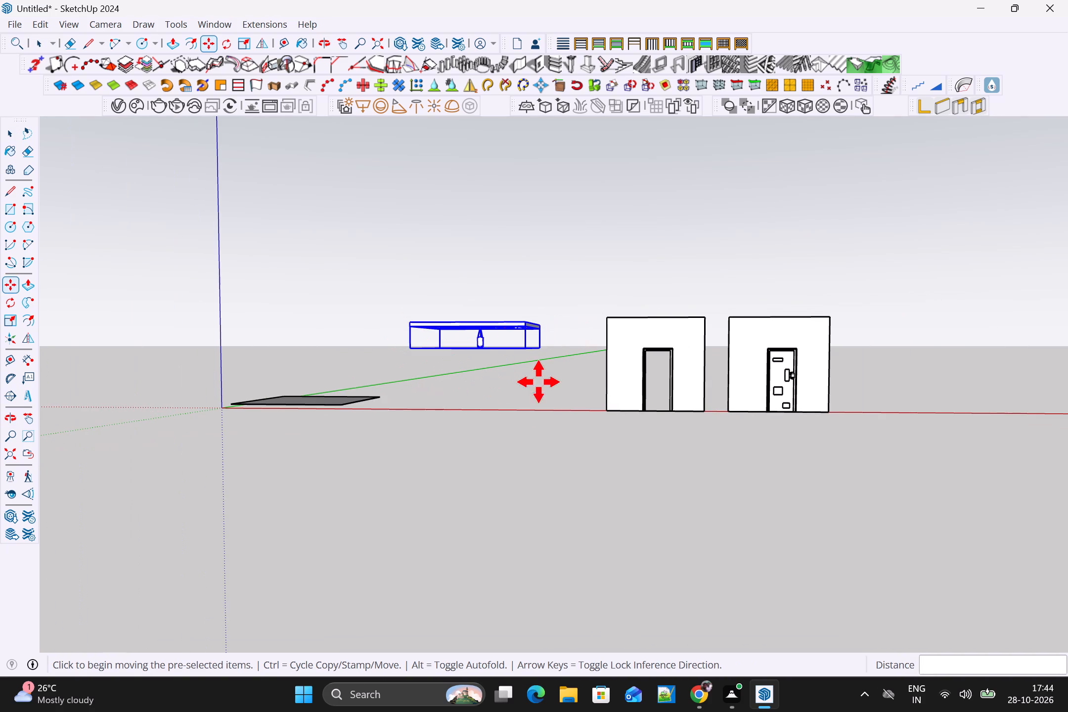
{"action": "key", "text": "space"}
{"action": "left_click_drag", "start_coordinate": [591, 294], "coordinate": [823, 439]}
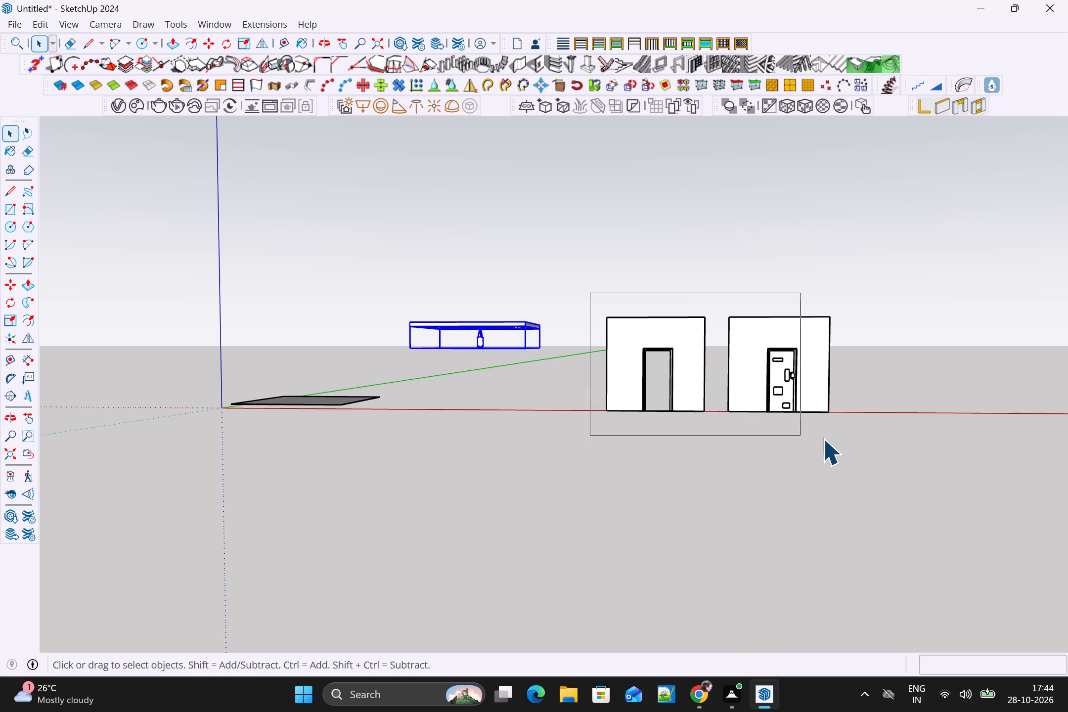
{"action": "left_click_drag", "start_coordinate": [823, 439], "coordinate": [863, 446]}
{"action": "key", "text": "Delete"}
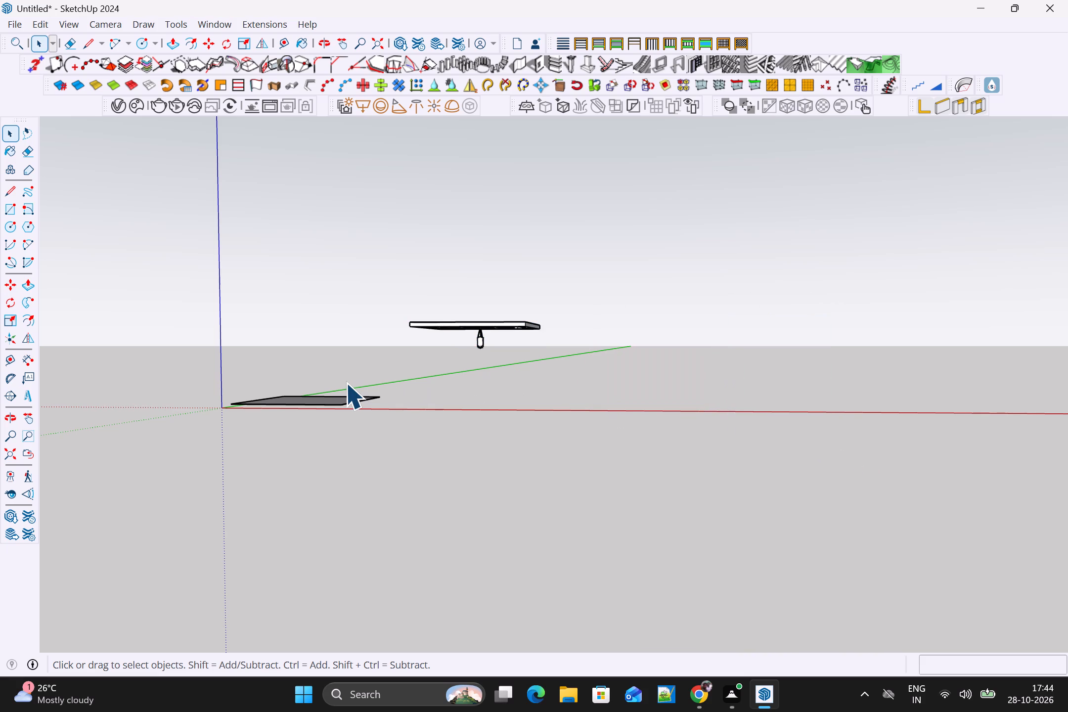
Delete the old rectangular floor near the origin.
{"action": "middle_click_drag", "start_coordinate": [364, 372], "coordinate": [608, 392], "text": "shift"}
{"action": "scroll", "coordinate": [603, 407], "scroll_direction": "down", "scroll_amount": 1}
{"action": "scroll", "coordinate": [568, 413], "scroll_direction": "up", "scroll_amount": 3}
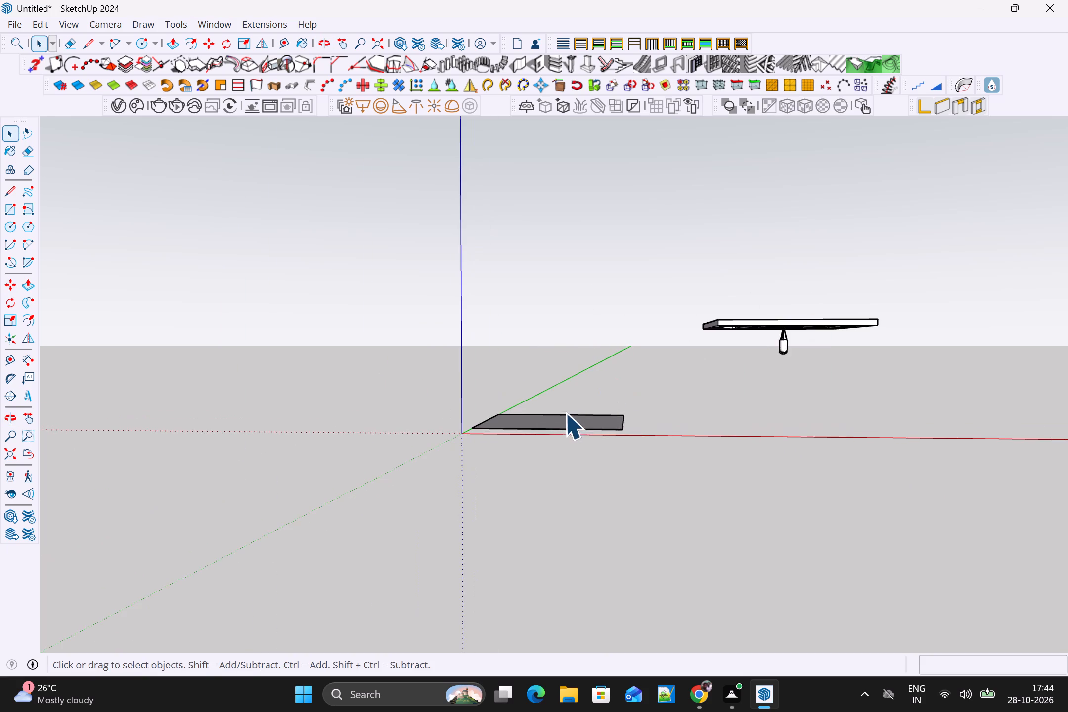
{"action": "middle_click_drag", "start_coordinate": [562, 431], "coordinate": [535, 536]}
{"action": "left_click", "coordinate": [530, 441]}
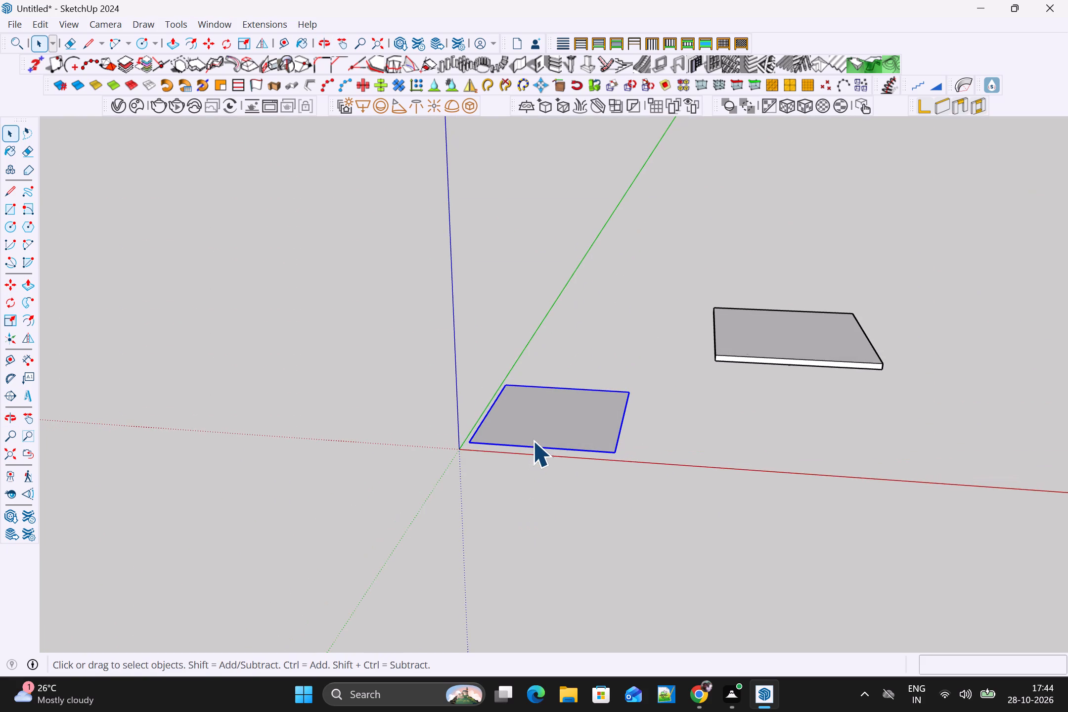
{"action": "scroll", "coordinate": [533, 441], "scroll_direction": "up", "scroll_amount": 8}
{"action": "middle_click_drag", "start_coordinate": [533, 448], "coordinate": [533, 452]}
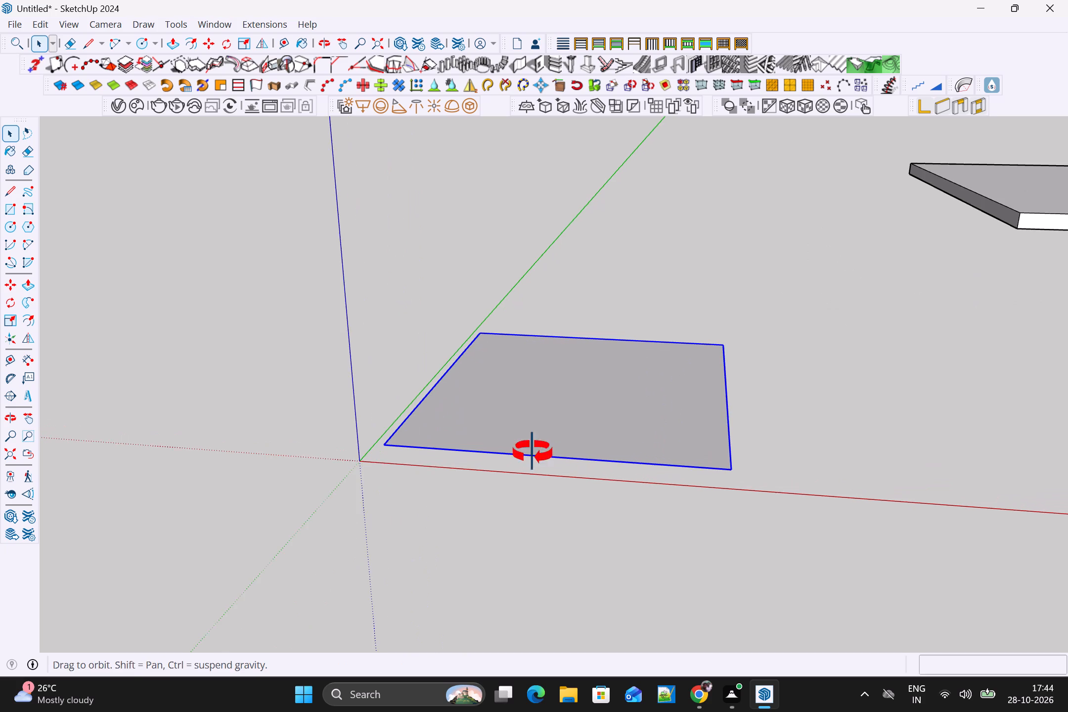
{"action": "middle_click_drag", "start_coordinate": [533, 452], "coordinate": [525, 511]}
{"action": "scroll", "coordinate": [525, 511], "scroll_direction": "up", "scroll_amount": 1}
{"action": "key", "text": "Delete"}
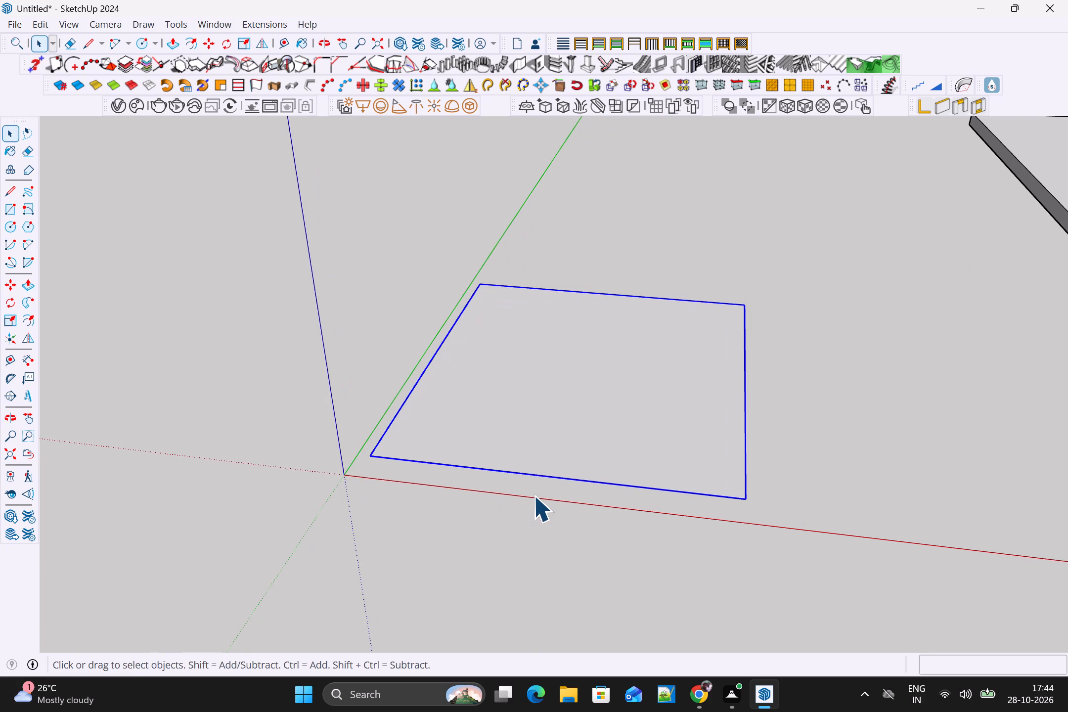
Draw a 15' by 17' rectangle on the ground starting from the origin.
{"action": "key", "text": "r"}
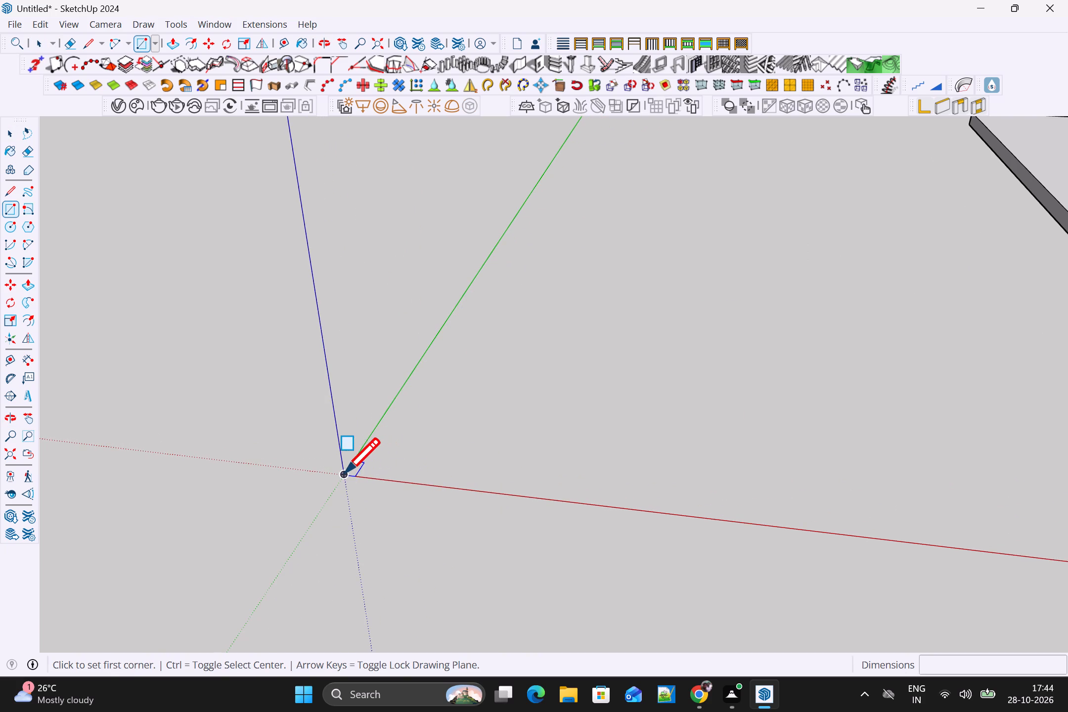
{"action": "left_click_drag", "start_coordinate": [344, 475], "coordinate": [350, 476]}
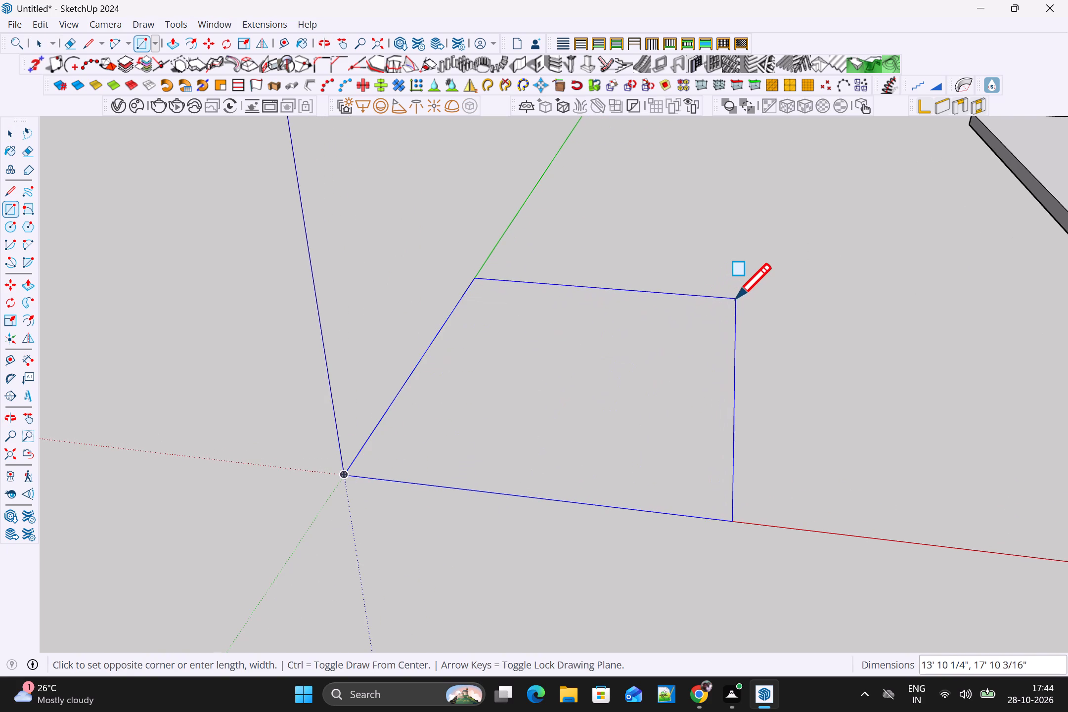
{"action": "type", "text": "15'"}
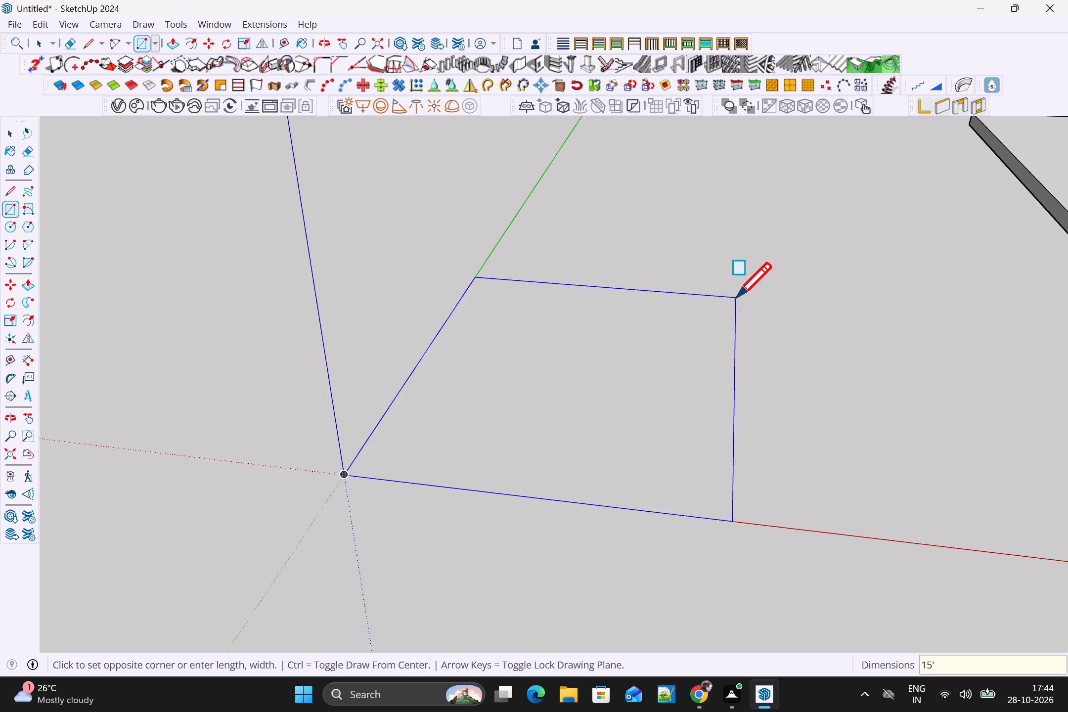
{"action": "key", "text": "comma"}
{"action": "type", "text": "17'"}
{"action": "key", "text": "Return"}
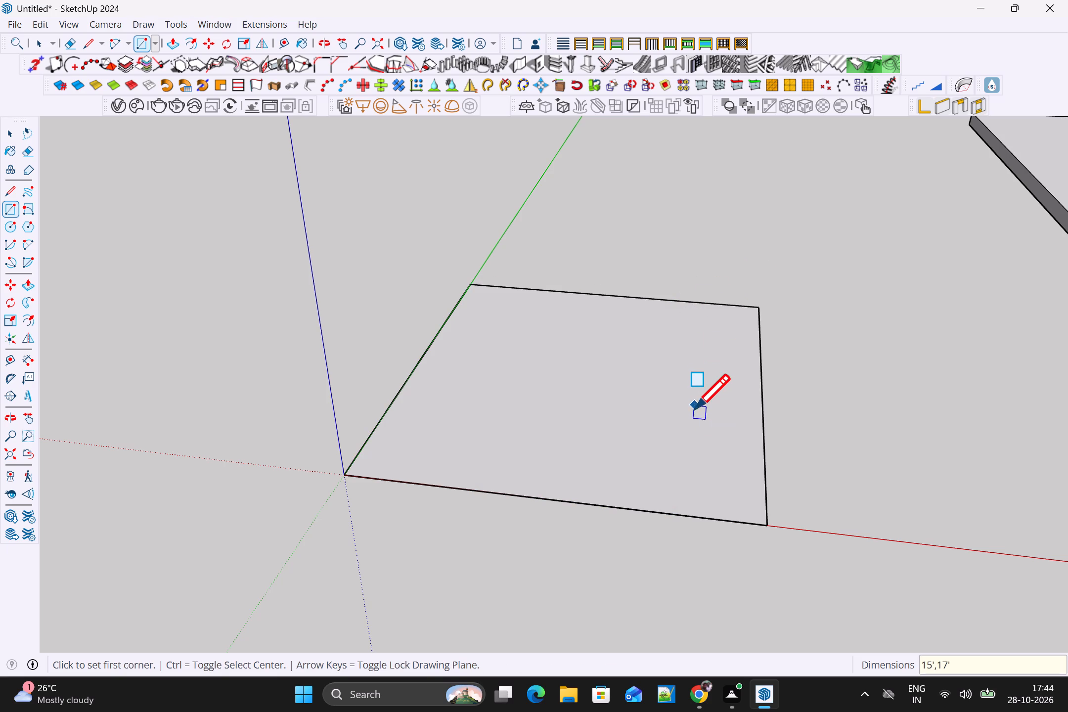
Offset the new rectangle's outline 9" inward for the wall thickness.
{"action": "key", "text": "f"}
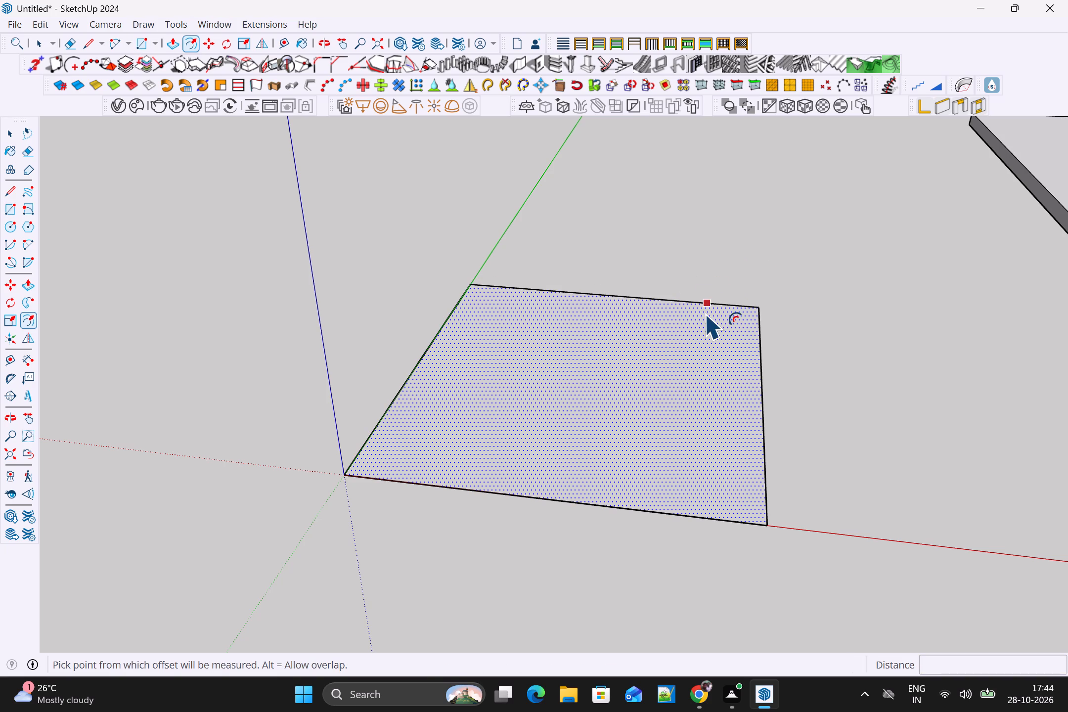
{"action": "left_click", "coordinate": [706, 312]}
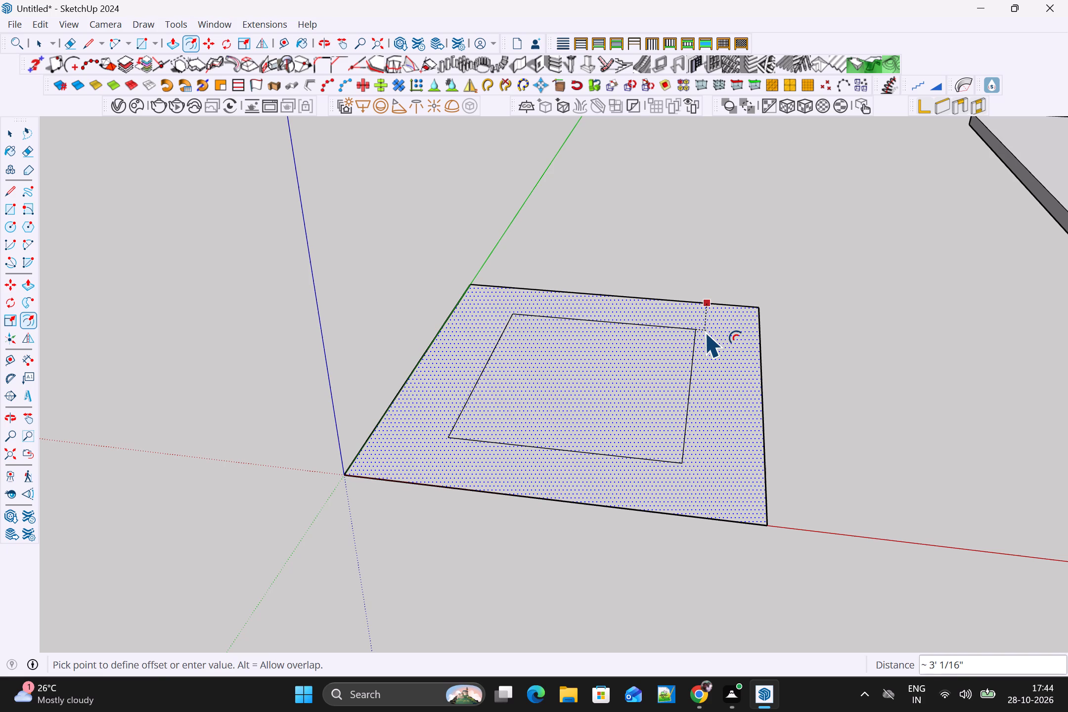
{"action": "type", "text": "9\""}
{"action": "key", "text": "Return"}
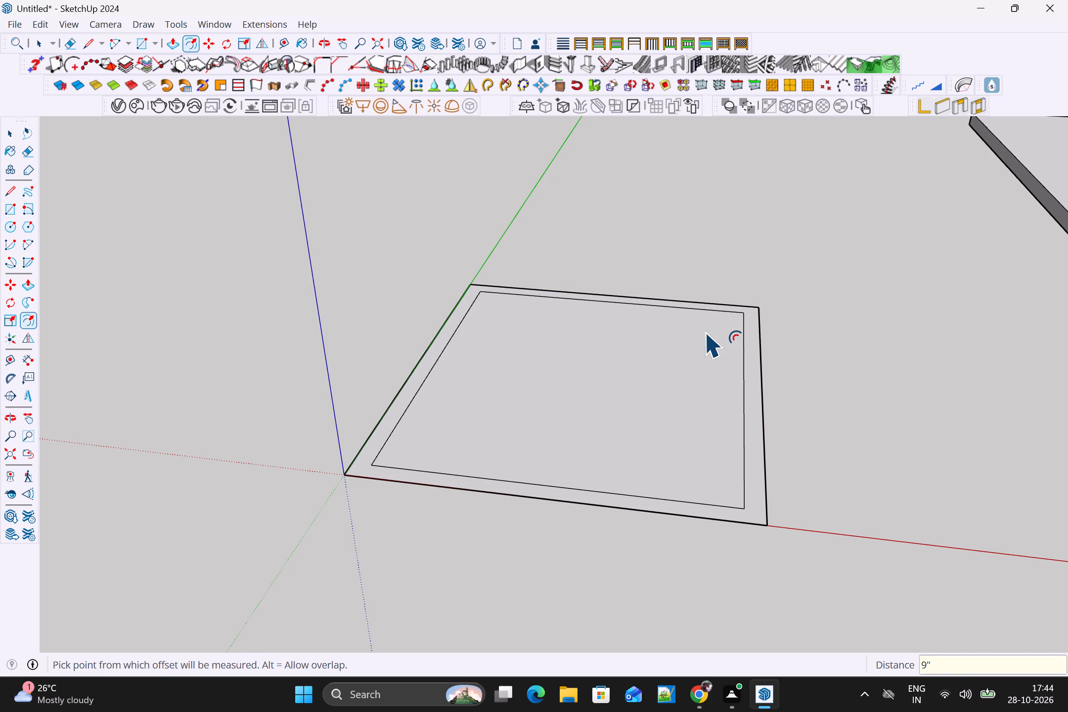
Move the inner outline's front edge 9" onto the outer edge along the red axis, leaving the front side open.
{"action": "key", "text": "m"}
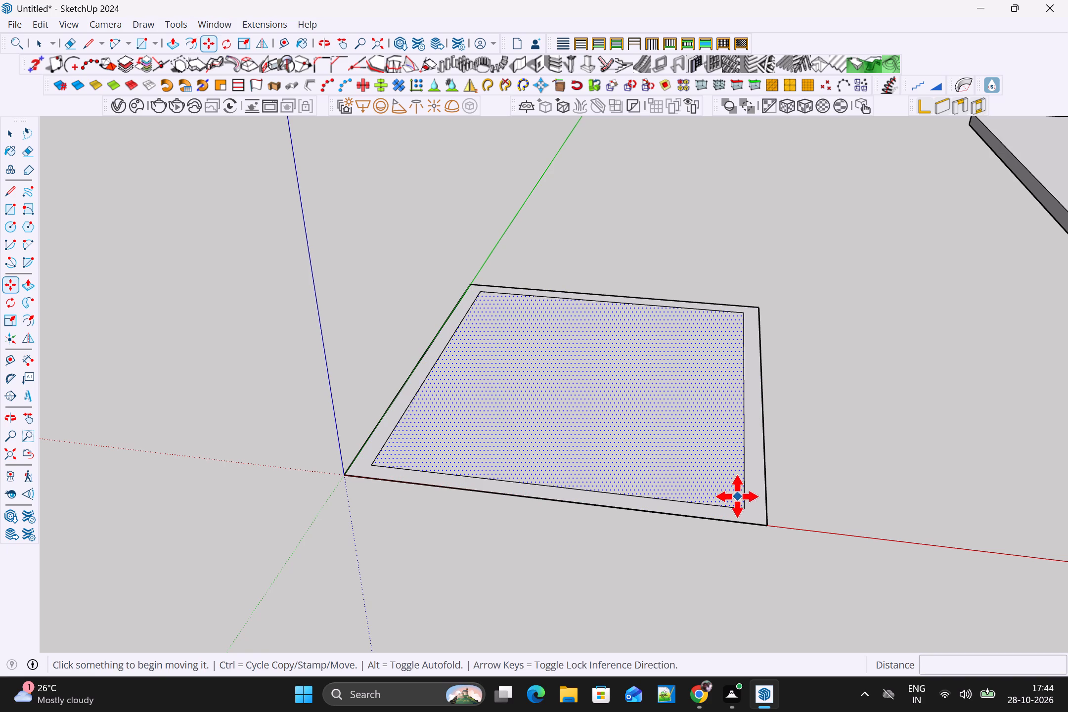
{"action": "key", "text": "space"}
{"action": "left_click", "coordinate": [724, 506]}
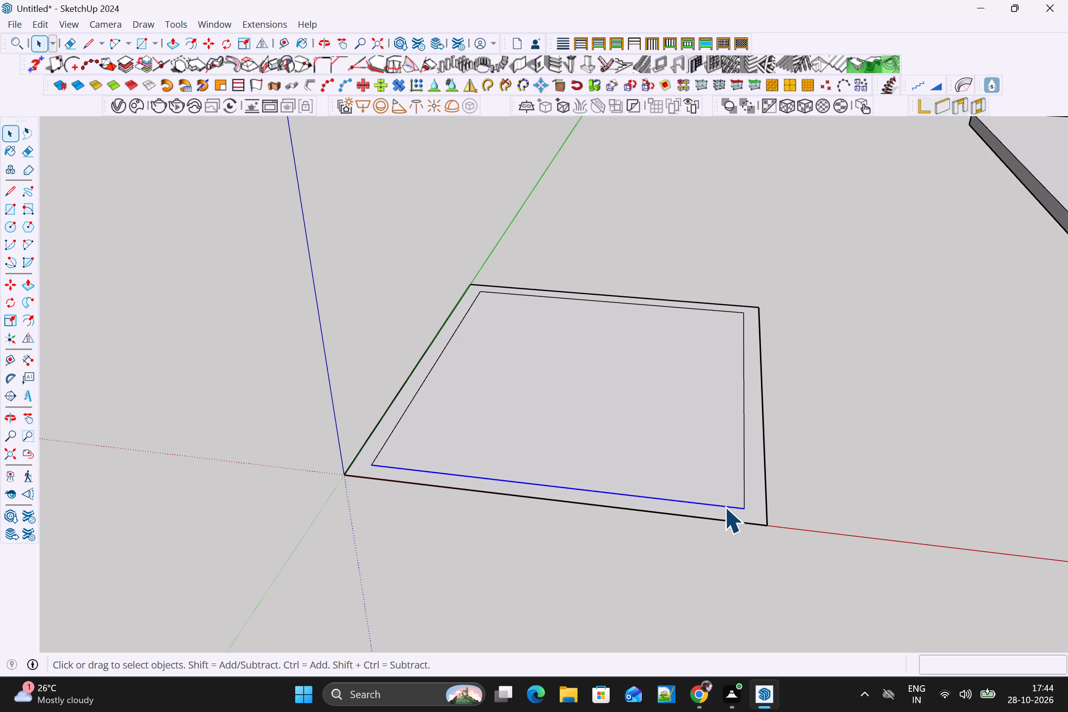
{"action": "key", "text": "m"}
{"action": "left_click", "coordinate": [745, 504]}
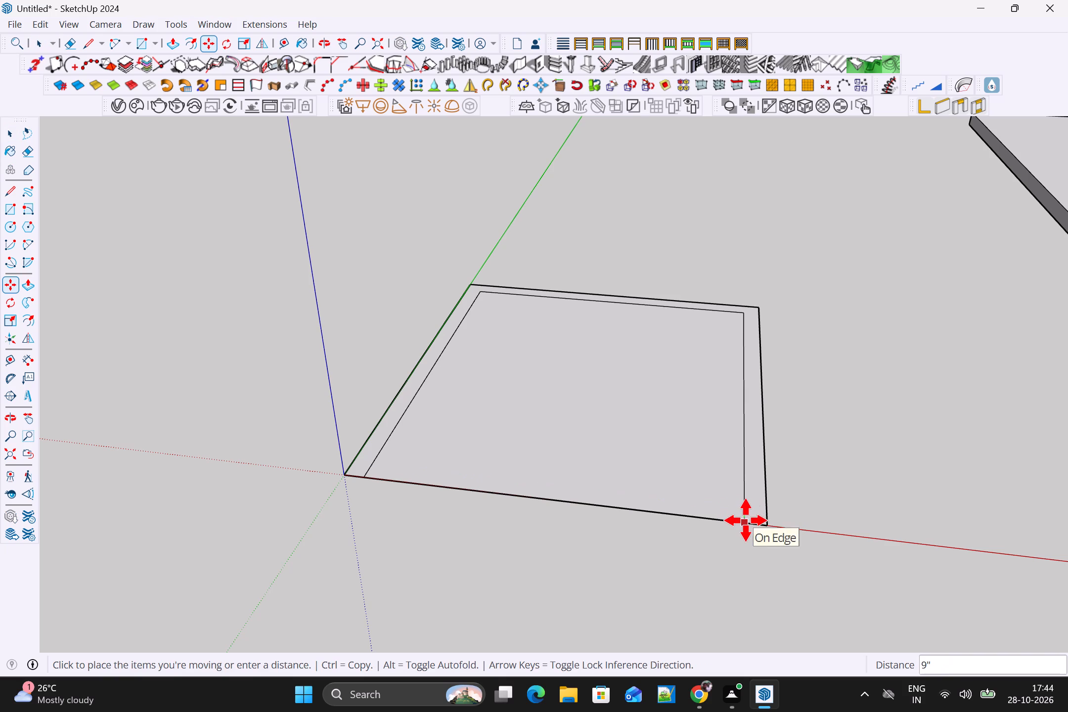
{"action": "left_click", "coordinate": [746, 520]}
{"action": "key", "text": "space"}
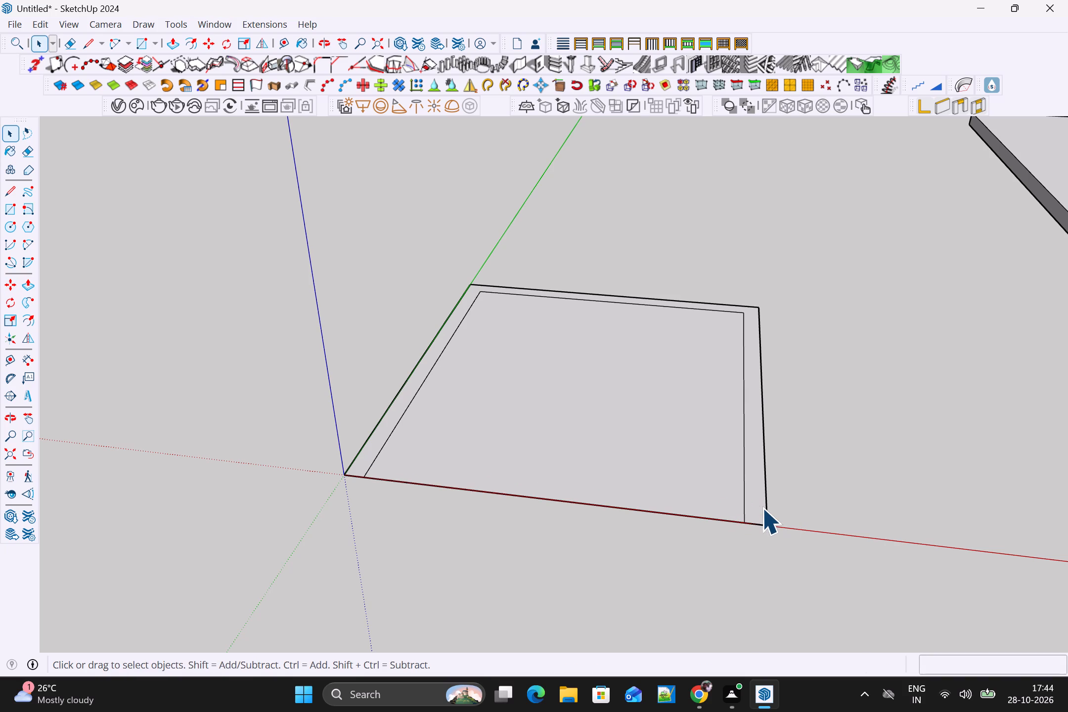
Push/Pull the U-shaped wall strip up to a height of 10'.
{"action": "key", "text": "p"}
{"action": "left_click", "coordinate": [761, 504]}
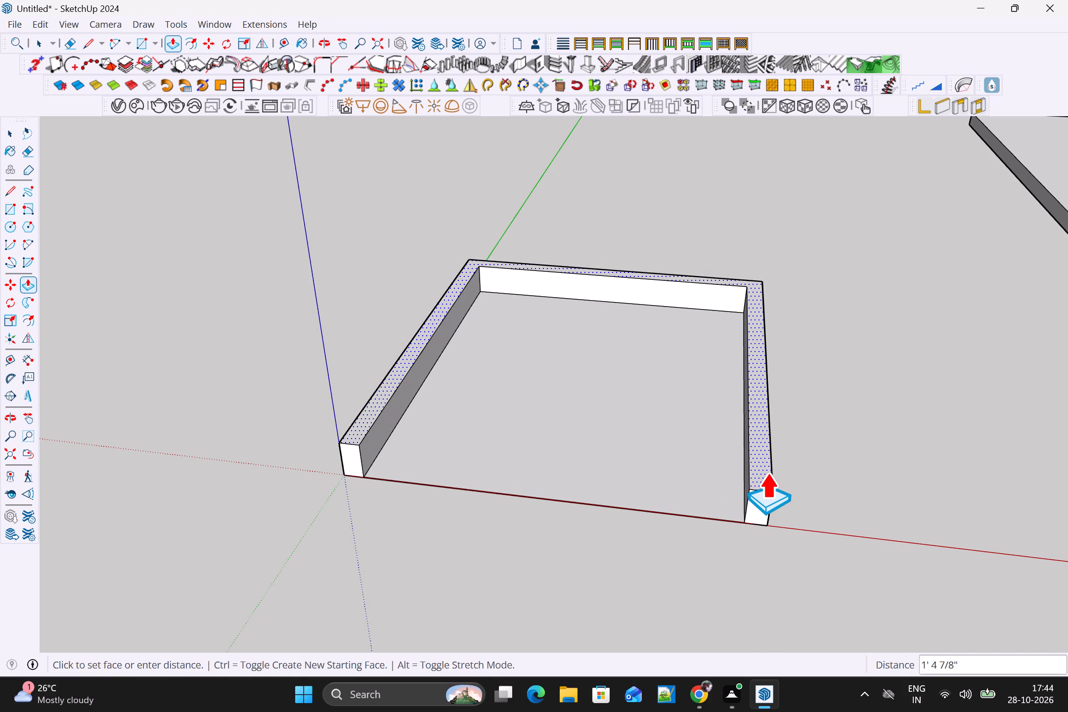
{"action": "type", "text": "19"}
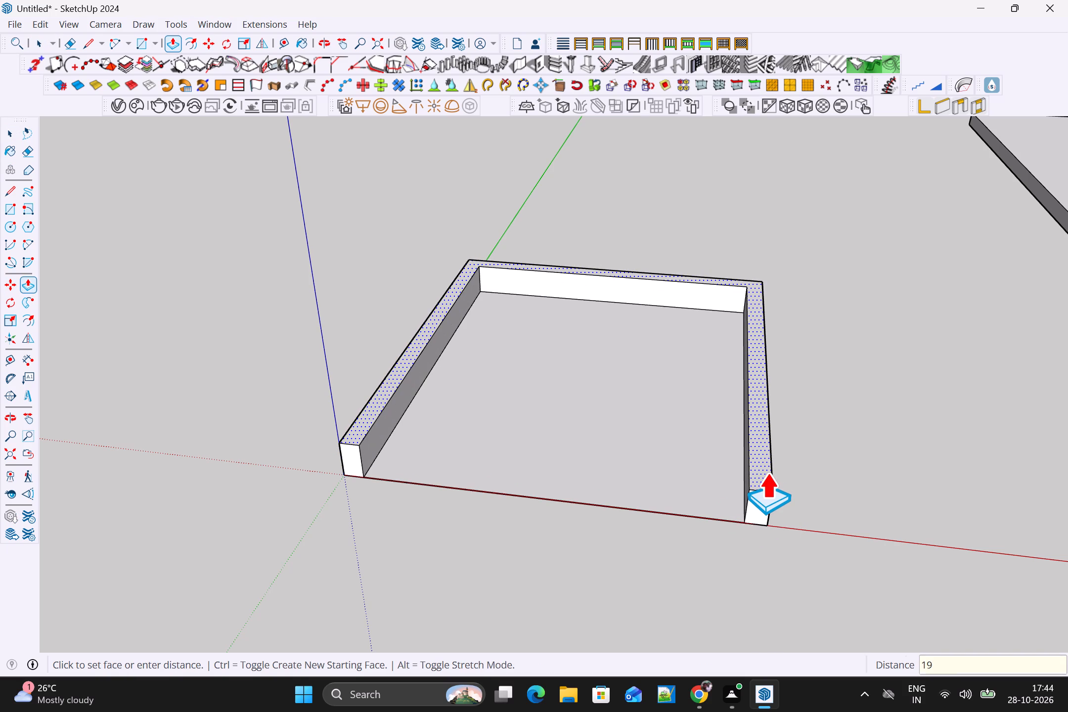
{"action": "key", "text": "BackSpace"}
{"action": "key", "text": "0"}
{"action": "key", "text": "apostrophe"}
{"action": "key", "text": "Return"}
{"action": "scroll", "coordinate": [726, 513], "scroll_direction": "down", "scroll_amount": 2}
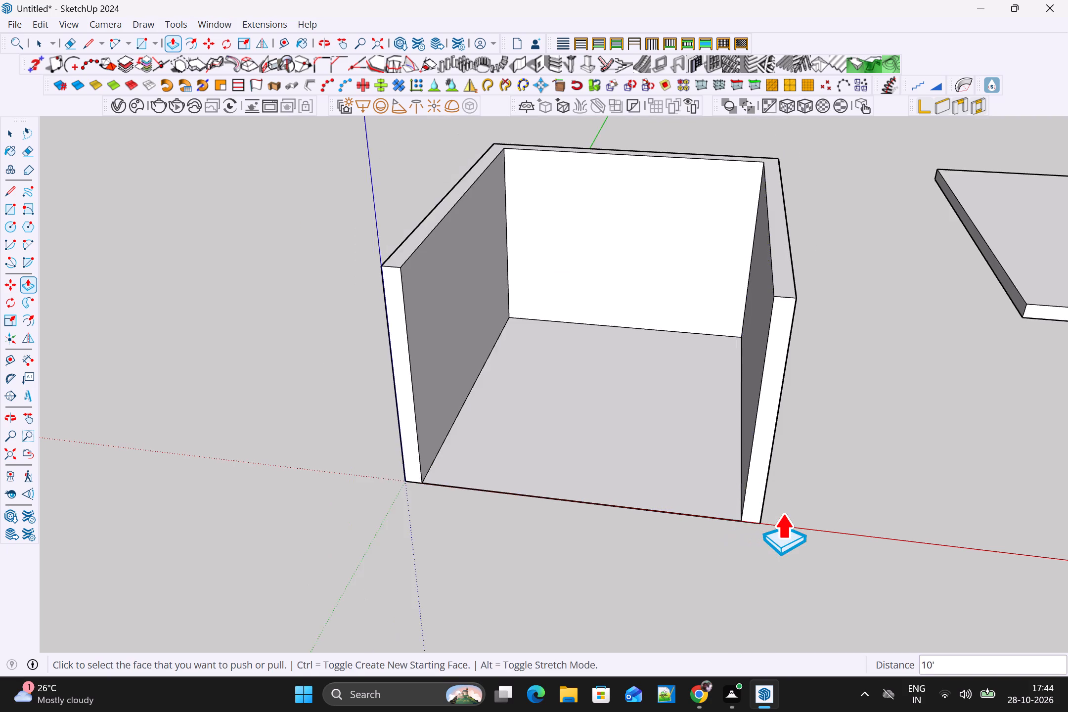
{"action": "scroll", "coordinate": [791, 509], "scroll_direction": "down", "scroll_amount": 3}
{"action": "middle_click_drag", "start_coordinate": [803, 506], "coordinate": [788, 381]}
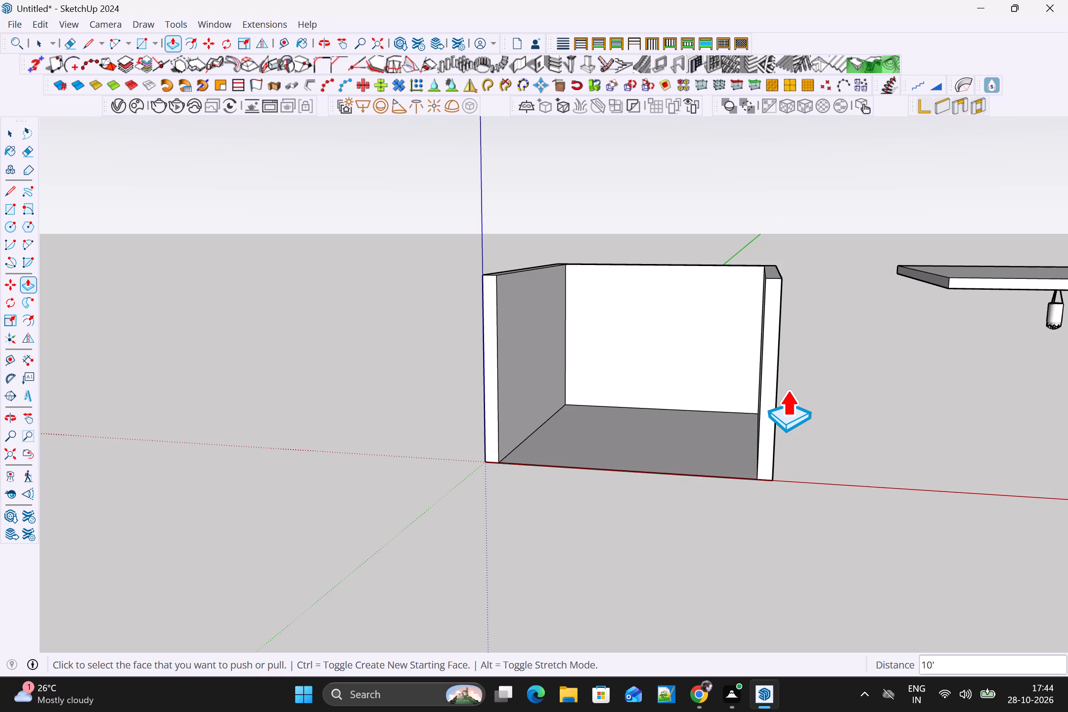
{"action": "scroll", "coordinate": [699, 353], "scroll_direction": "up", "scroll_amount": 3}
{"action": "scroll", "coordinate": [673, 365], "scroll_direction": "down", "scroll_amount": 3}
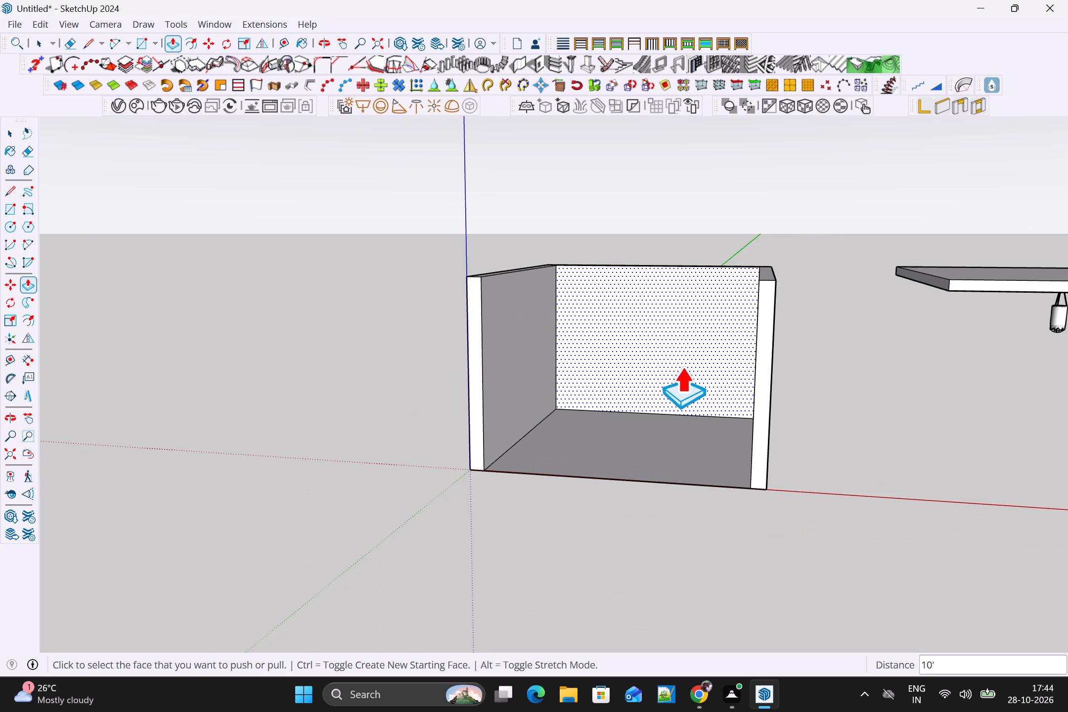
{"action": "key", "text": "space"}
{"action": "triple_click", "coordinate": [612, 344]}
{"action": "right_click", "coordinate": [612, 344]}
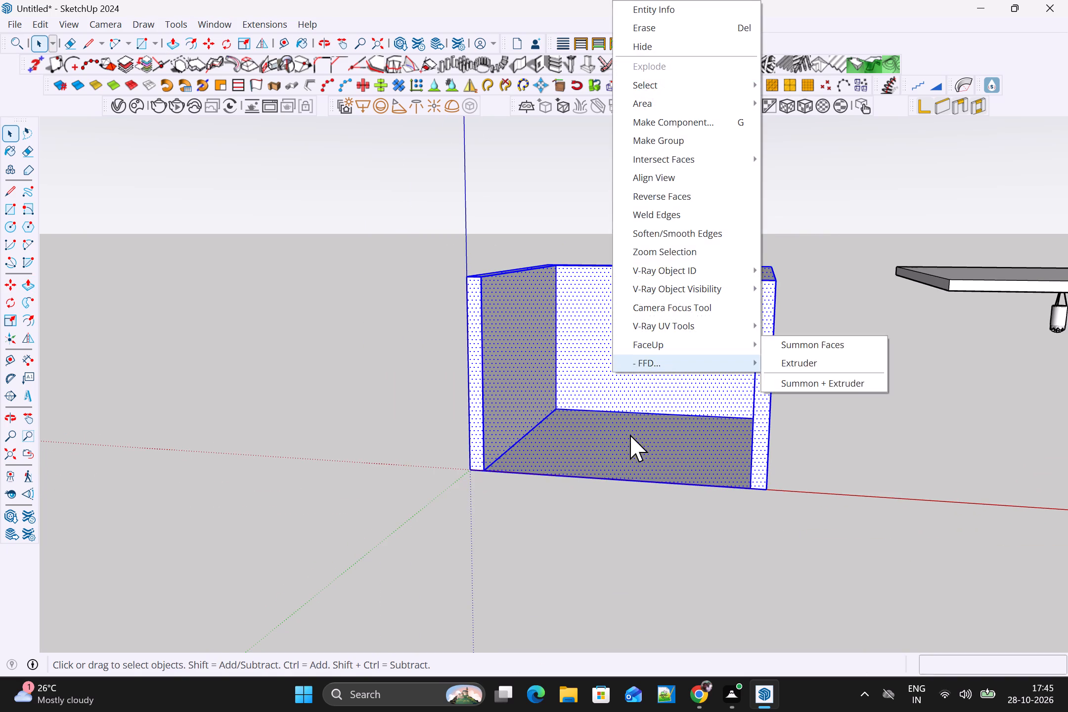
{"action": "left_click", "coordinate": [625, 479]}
Delete the floor face enclosed by the three new walls.
{"action": "left_click", "coordinate": [628, 465]}
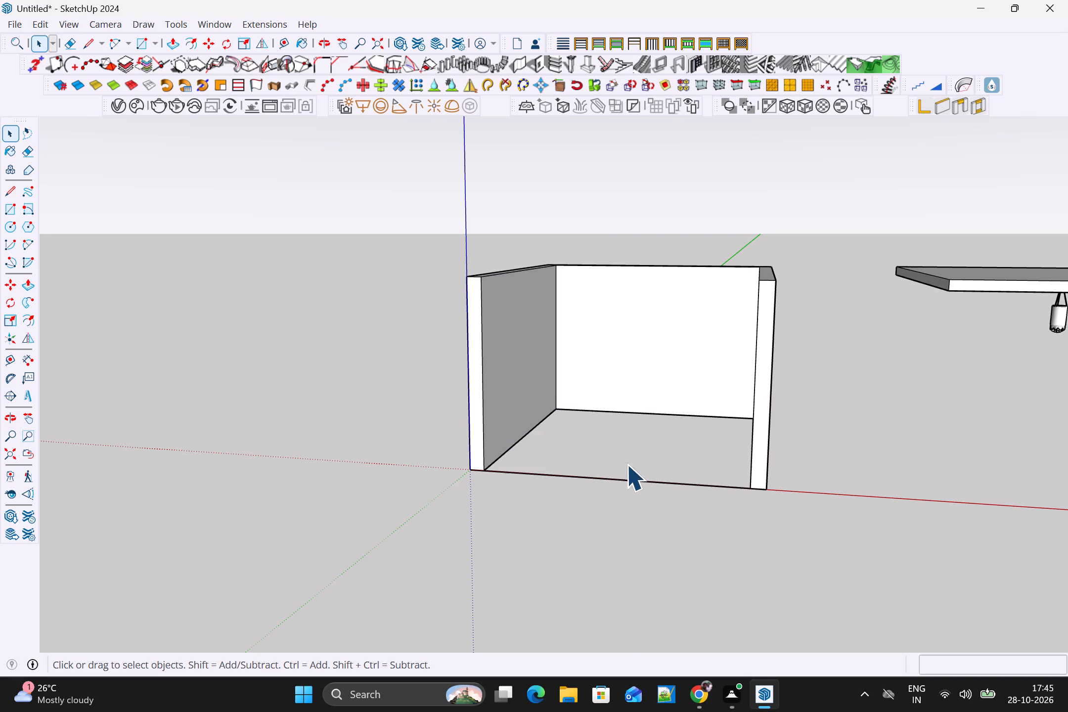
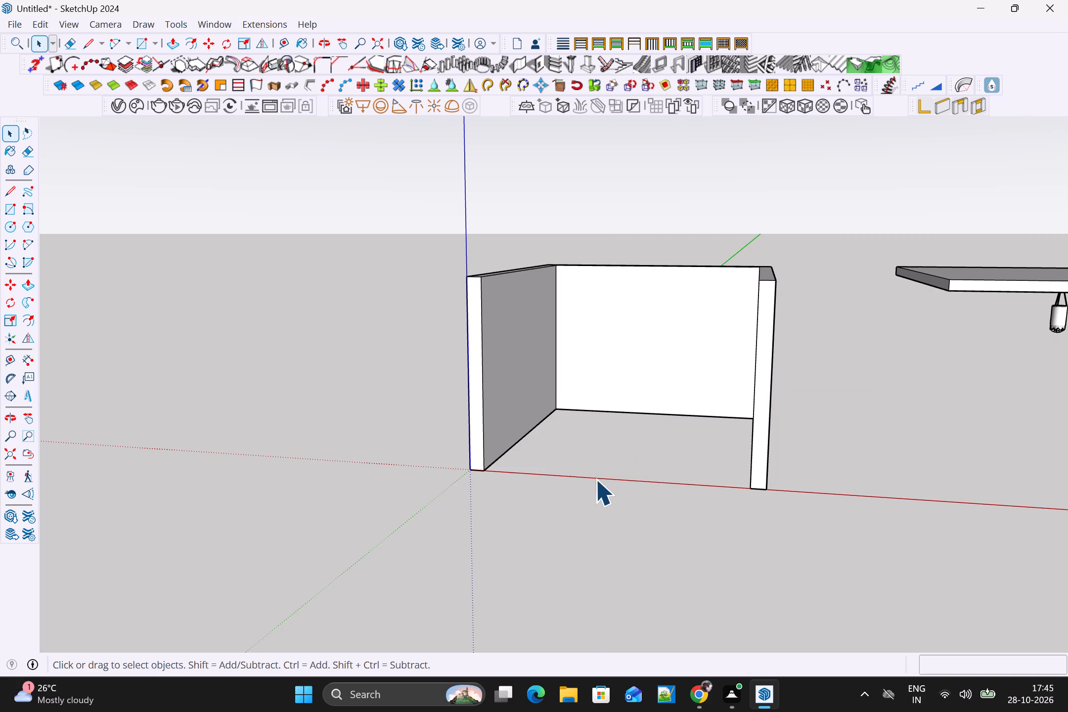
Make the whole three-walled room a group.
{"action": "triple_click", "coordinate": [605, 339]}
{"action": "right_click", "coordinate": [610, 338]}
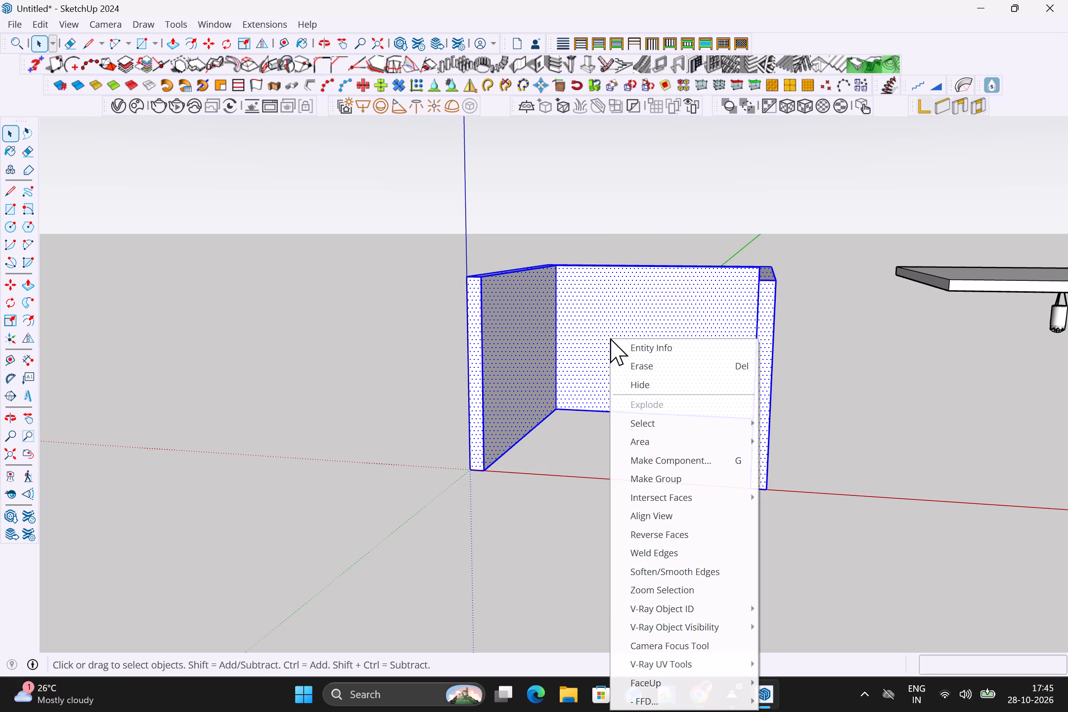
{"action": "left_click", "coordinate": [660, 477]}
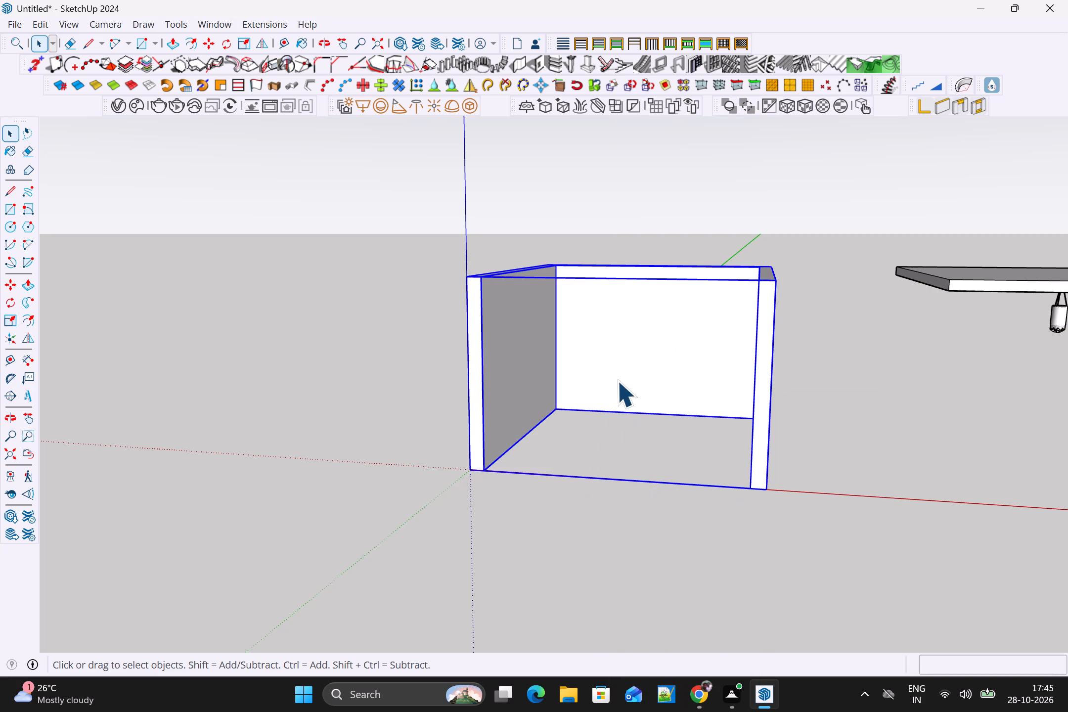
Inside the wall group, draw a rectangle about 7' 4" by 4' 11" on the back wall's inner face.
{"action": "left_click", "coordinate": [620, 355]}
{"action": "scroll", "coordinate": [620, 349], "scroll_direction": "up", "scroll_amount": 3}
{"action": "left_click", "coordinate": [624, 338]}
{"action": "left_click", "coordinate": [631, 474]}
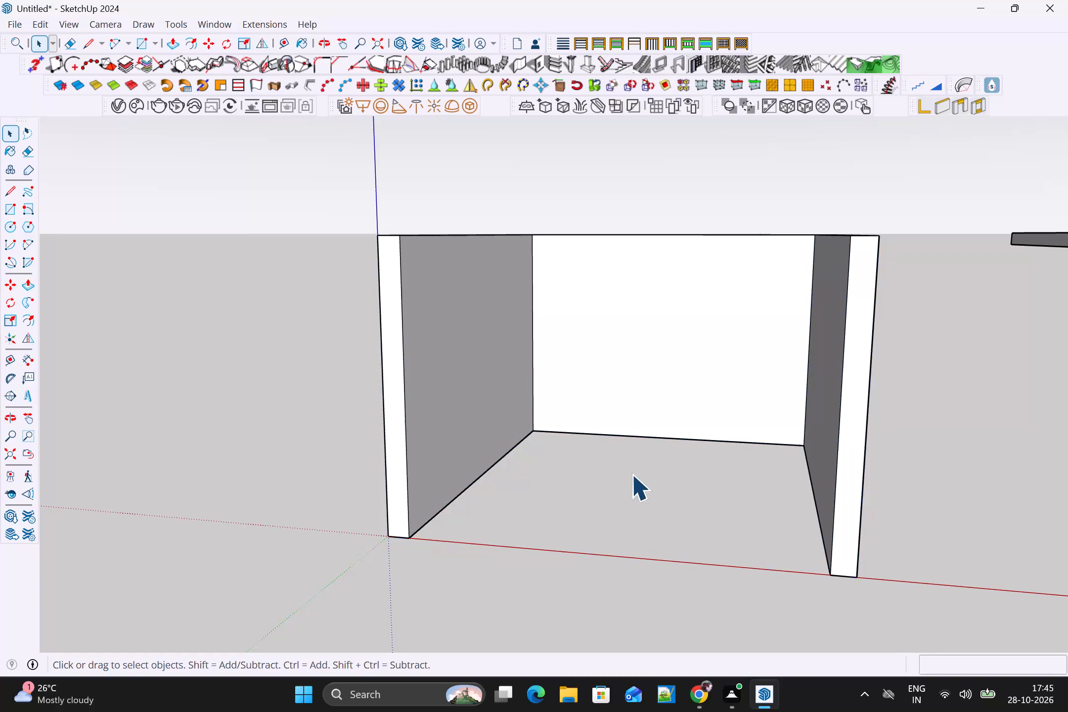
{"action": "triple_click", "coordinate": [567, 333]}
{"action": "left_click", "coordinate": [577, 316]}
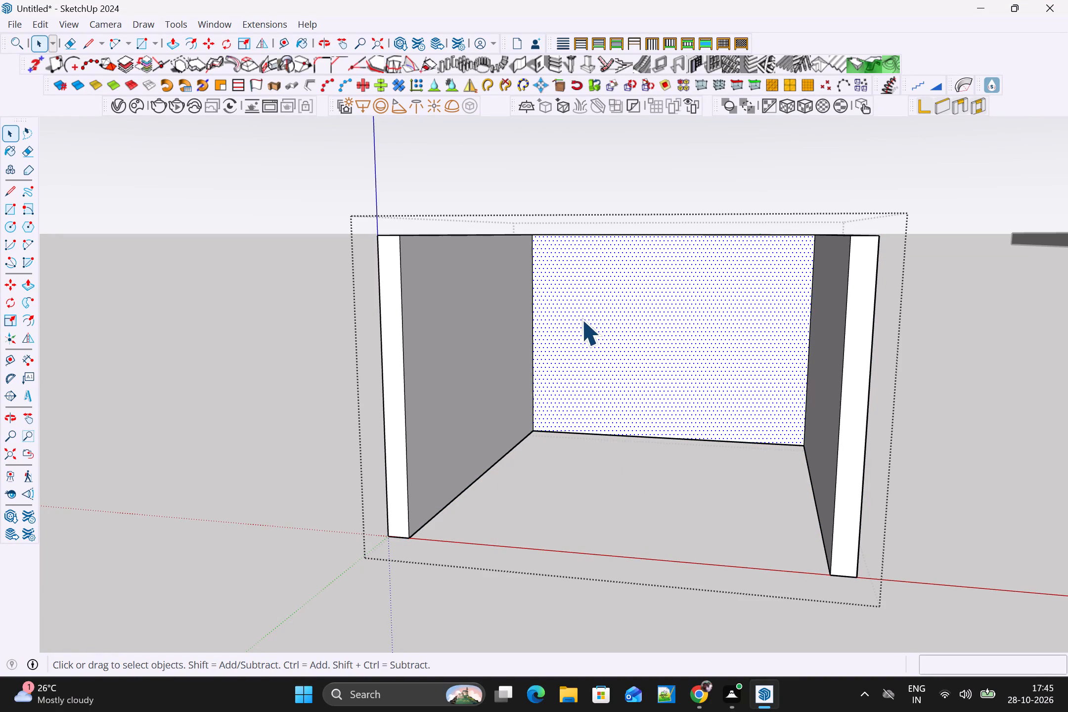
{"action": "key", "text": "r"}
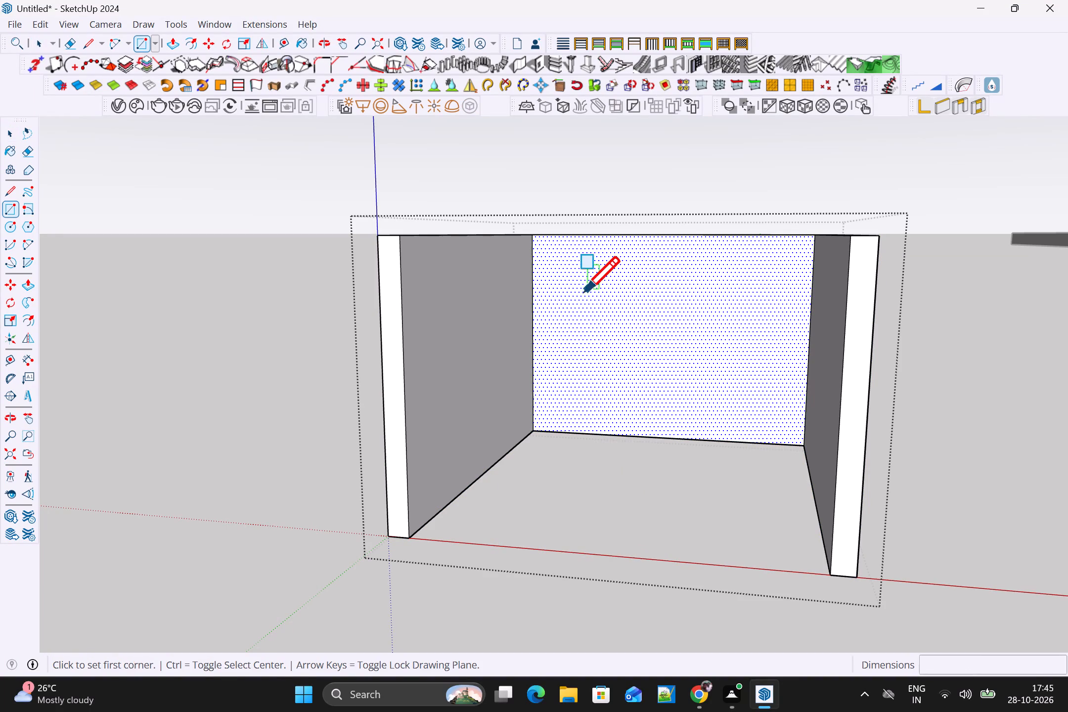
{"action": "left_click", "coordinate": [584, 297]}
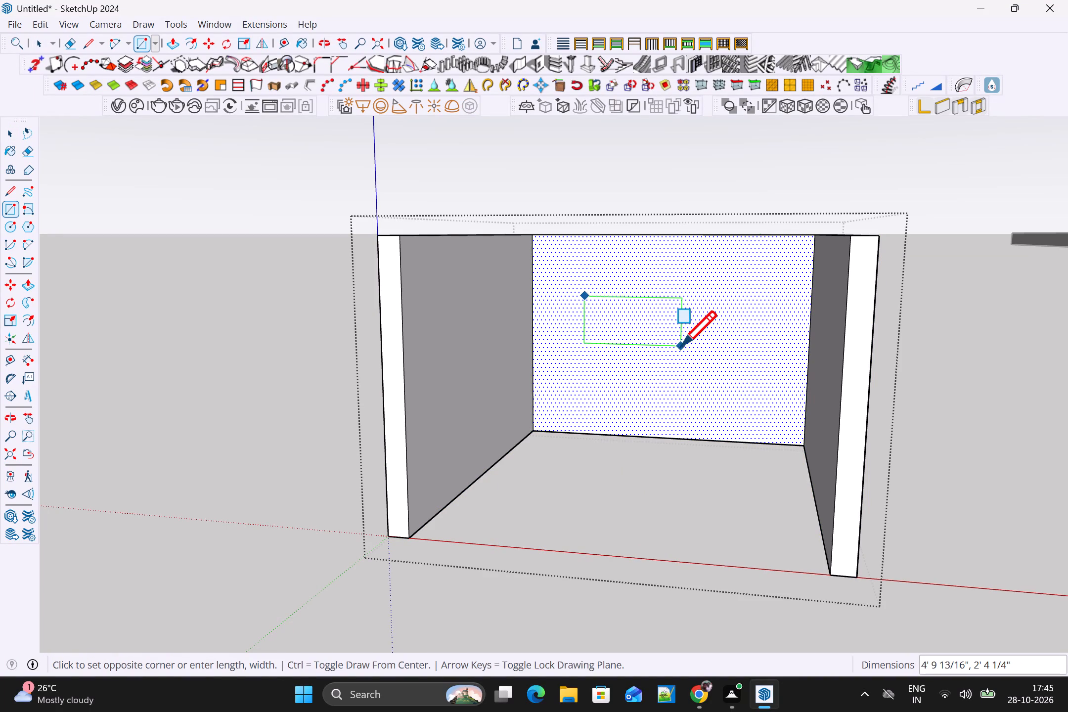
{"action": "key", "text": "Escape"}
{"action": "left_click", "coordinate": [639, 332]}
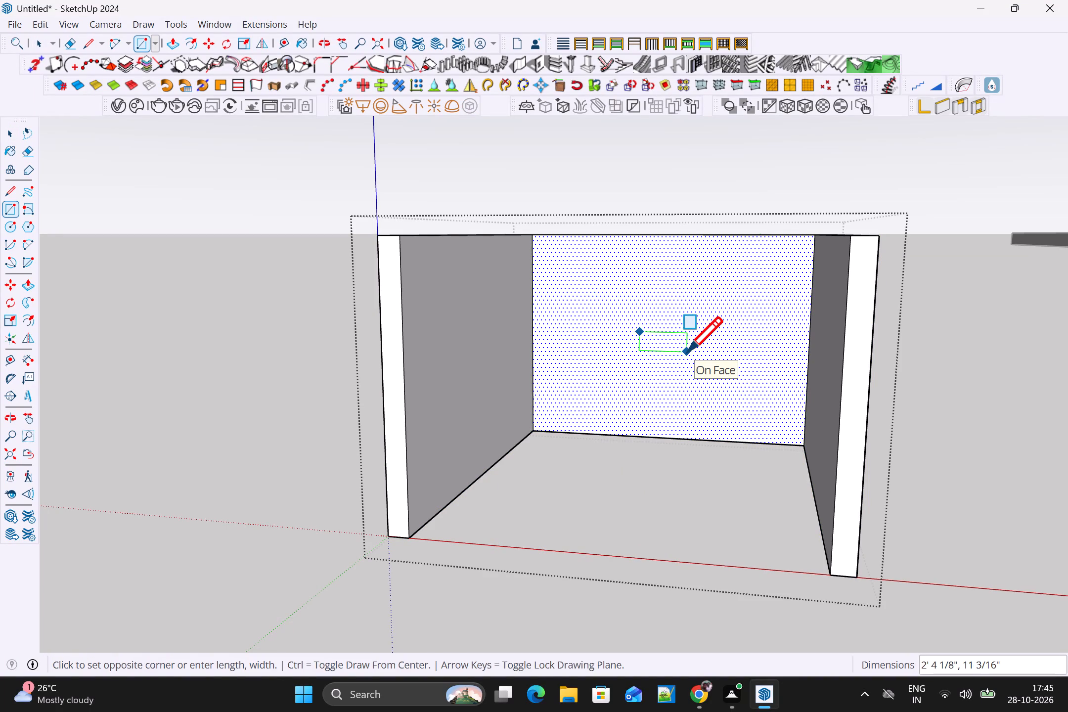
{"action": "key", "text": "Escape"}
{"action": "left_click", "coordinate": [592, 293]}
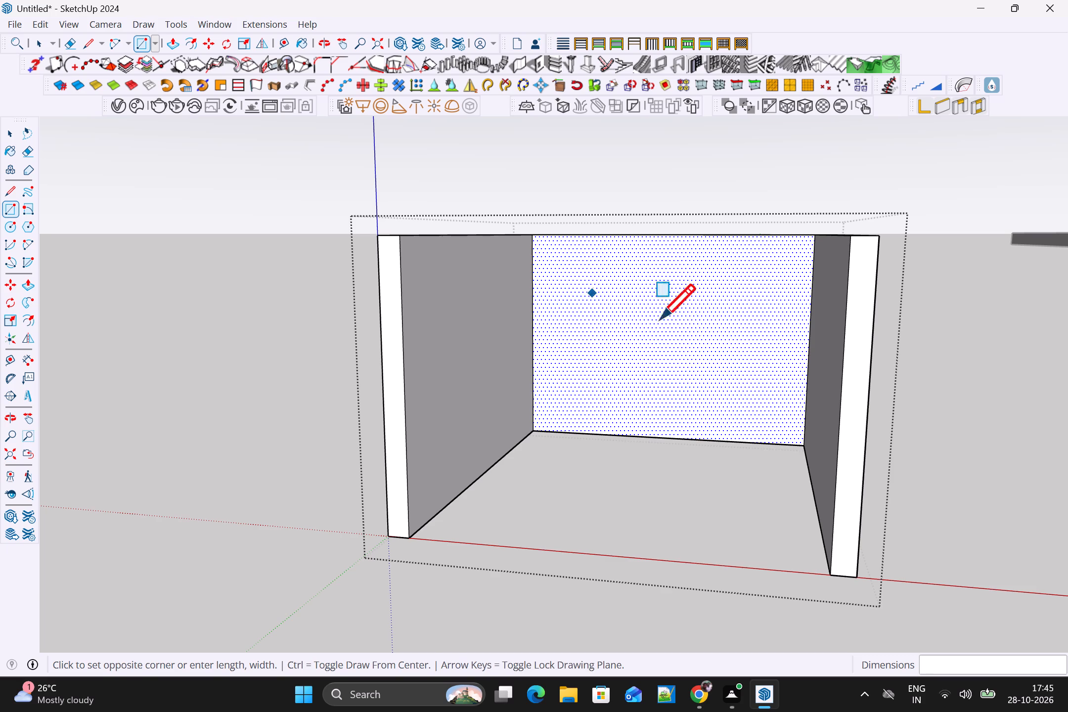
{"action": "left_click", "coordinate": [740, 398]}
Offset the back-wall rectangle's outline about 1' 4" inward.
{"action": "key", "text": "f"}
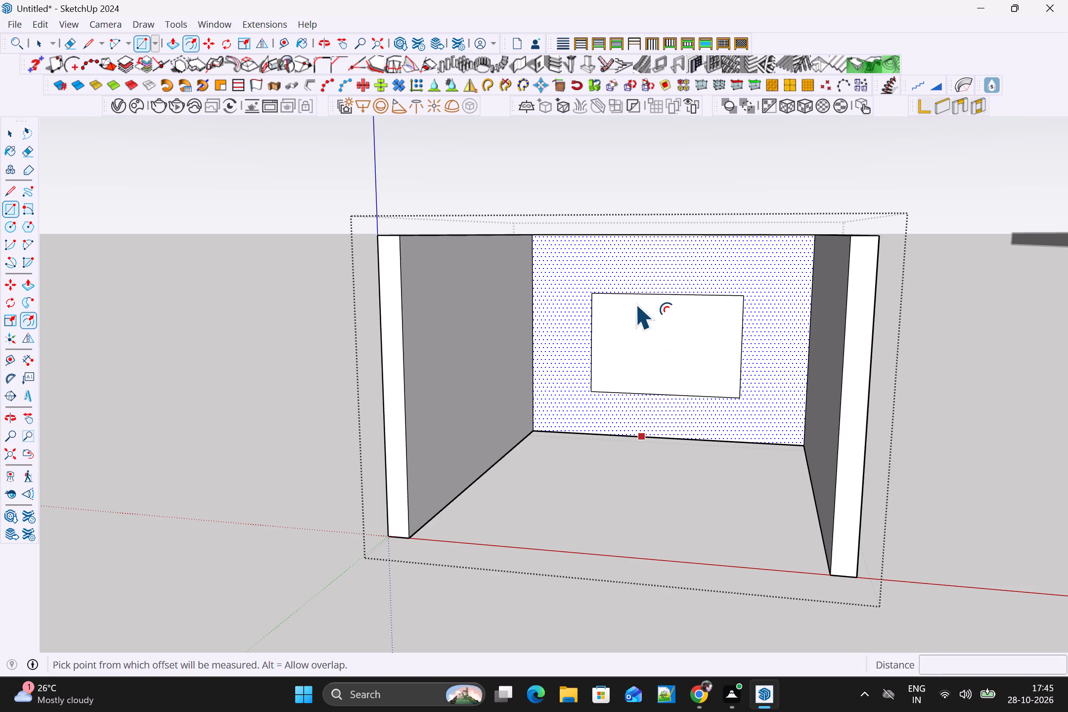
{"action": "key", "text": "space"}
{"action": "left_click", "coordinate": [649, 295]}
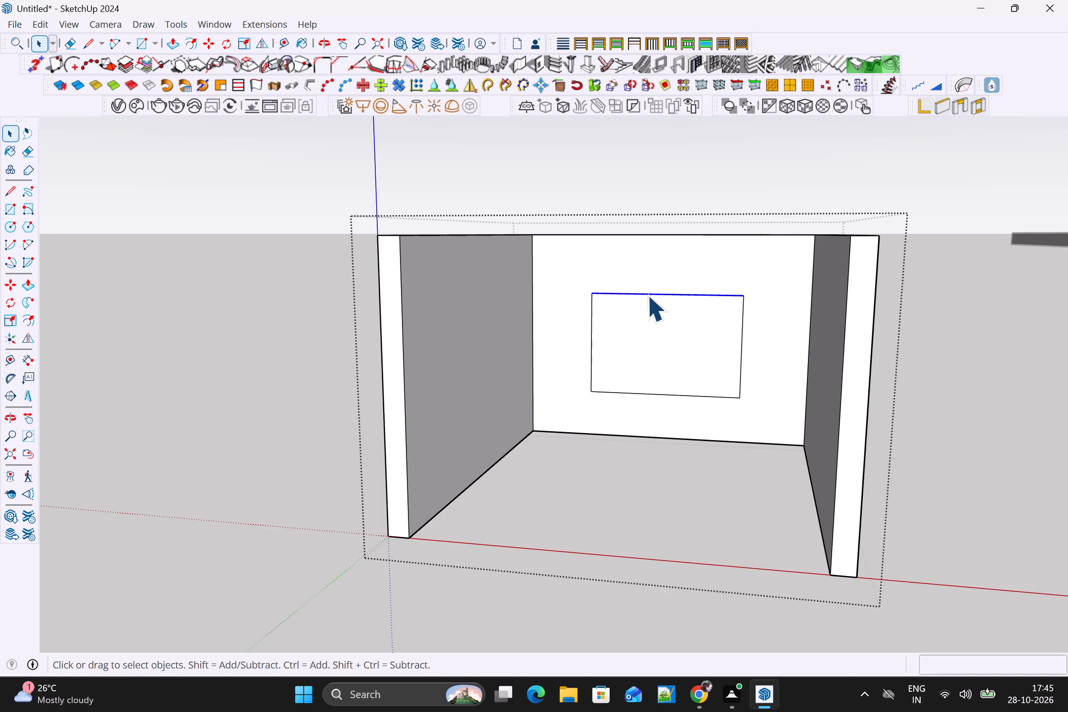
{"action": "key", "text": "Escape"}
{"action": "left_click", "coordinate": [649, 319]}
{"action": "triple_click", "coordinate": [655, 319]}
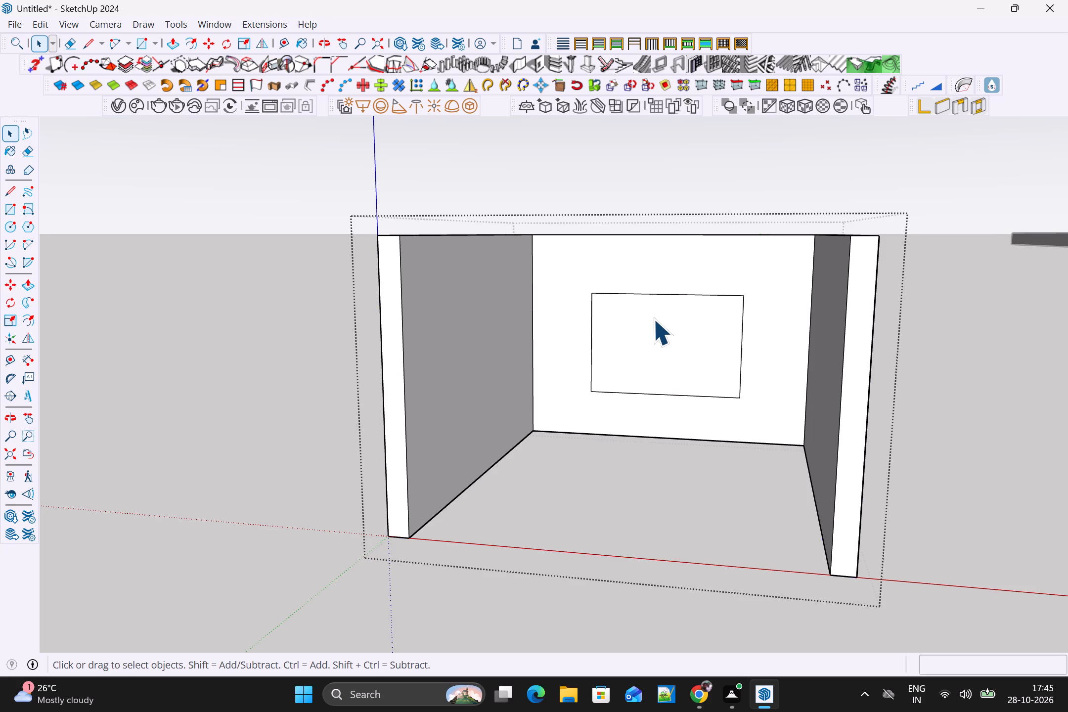
{"action": "left_click", "coordinate": [653, 319]}
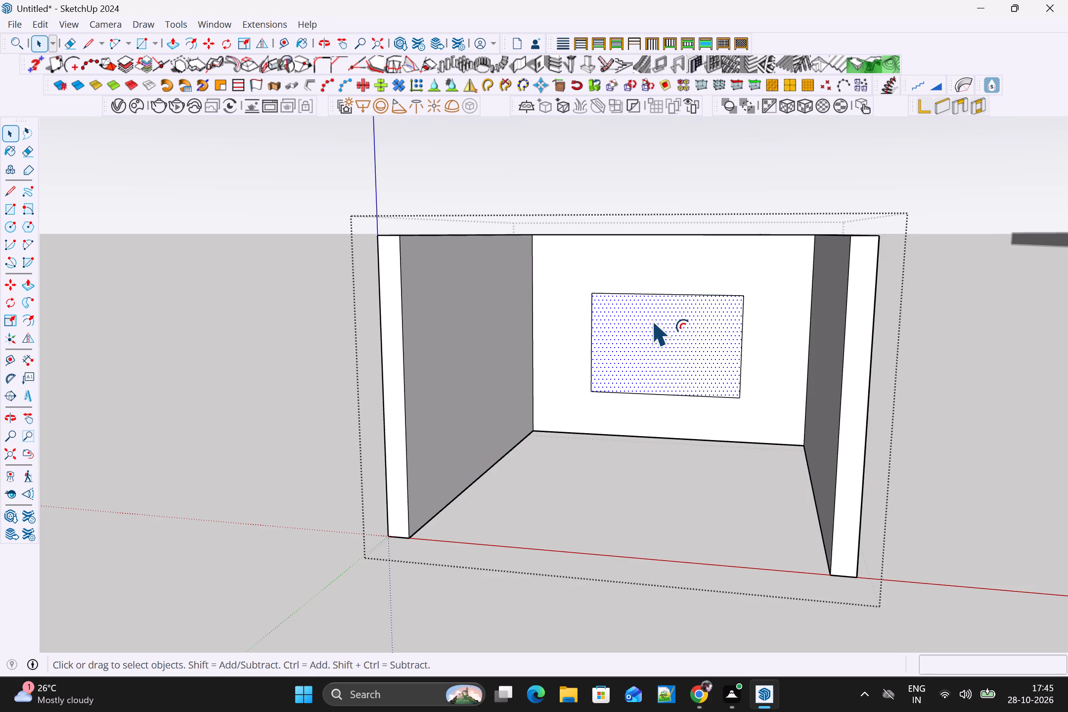
{"action": "key", "text": "f"}
{"action": "left_click", "coordinate": [656, 299]}
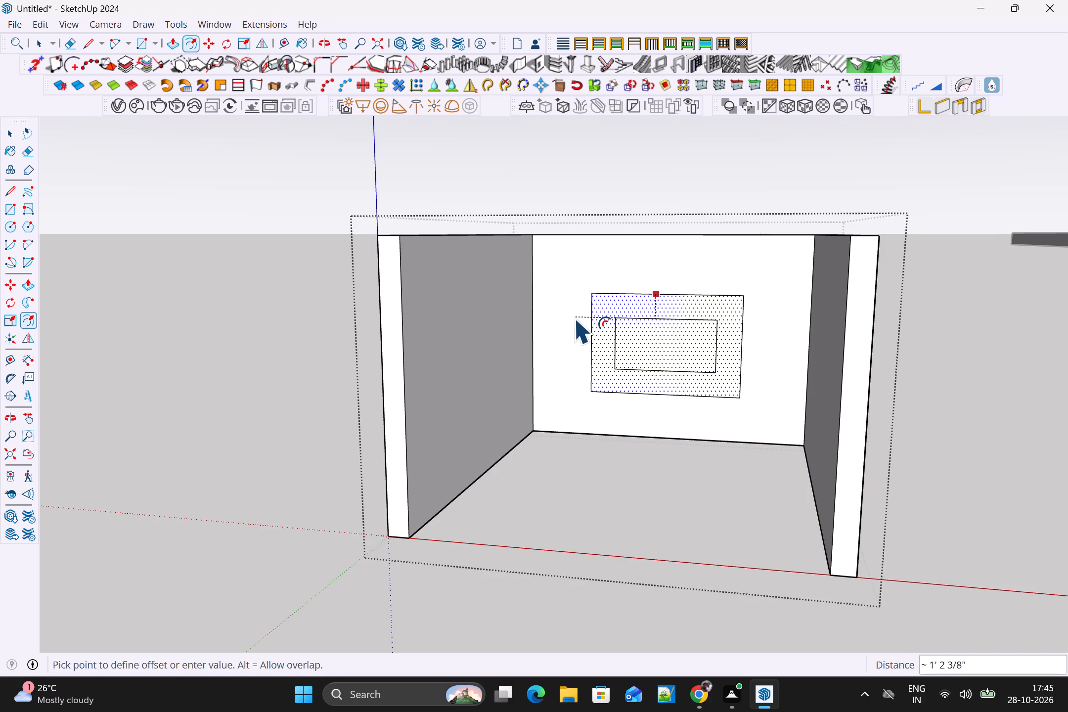
{"action": "scroll", "coordinate": [576, 317], "scroll_direction": "up", "scroll_amount": 3}
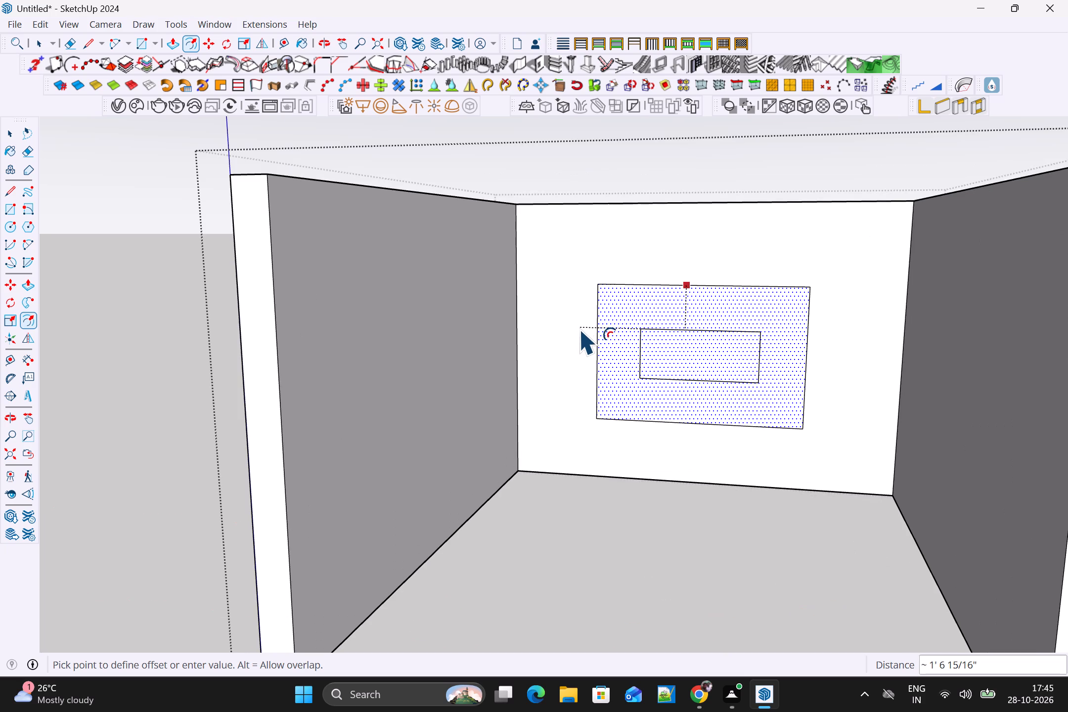
{"action": "left_click", "coordinate": [584, 321]}
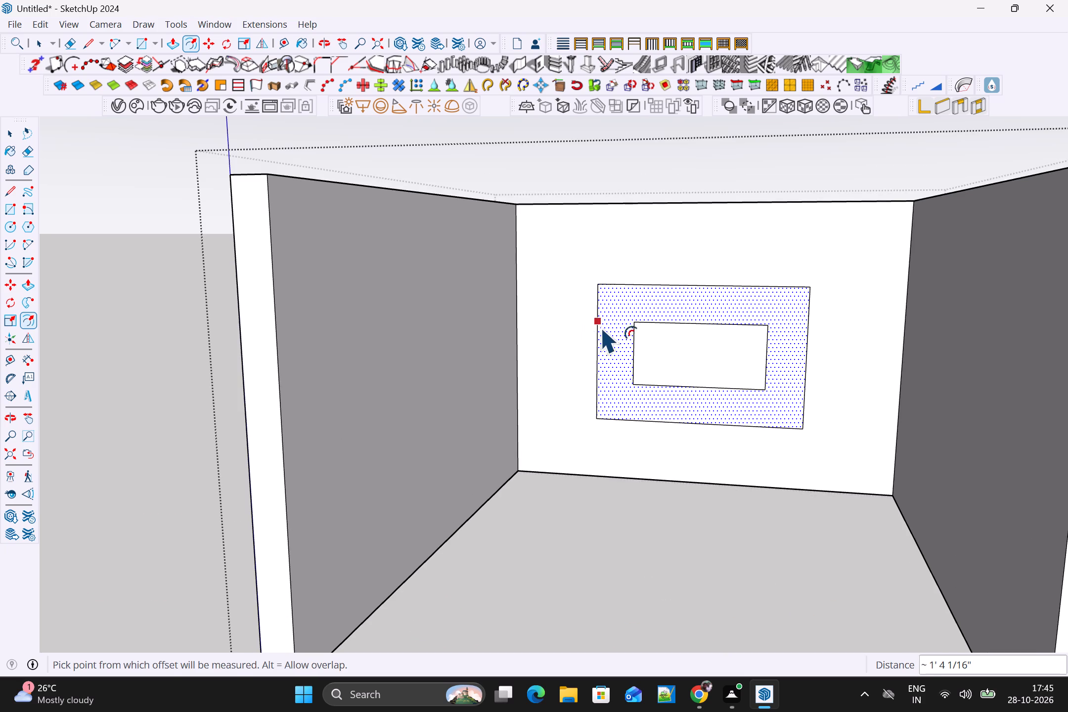
{"action": "key", "text": "space"}
Push/Pull the inner rectangle about 6" out from the back wall into the room.
{"action": "left_click", "coordinate": [624, 320]}
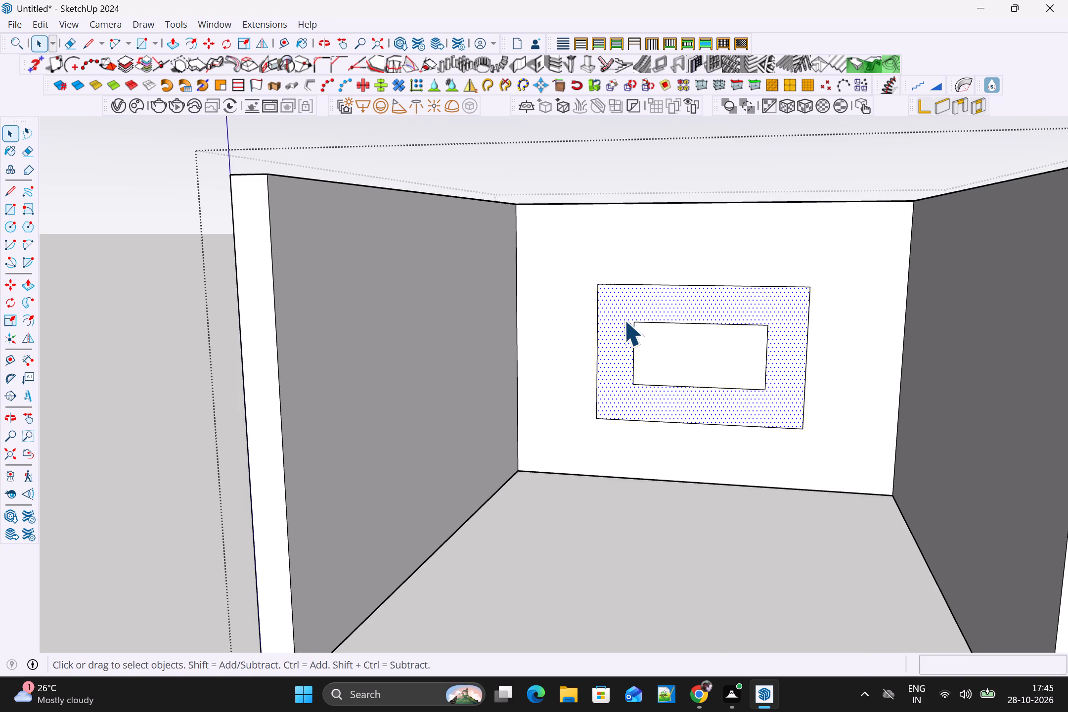
{"action": "left_click", "coordinate": [688, 343]}
{"action": "key", "text": "p"}
{"action": "left_click", "coordinate": [690, 346]}
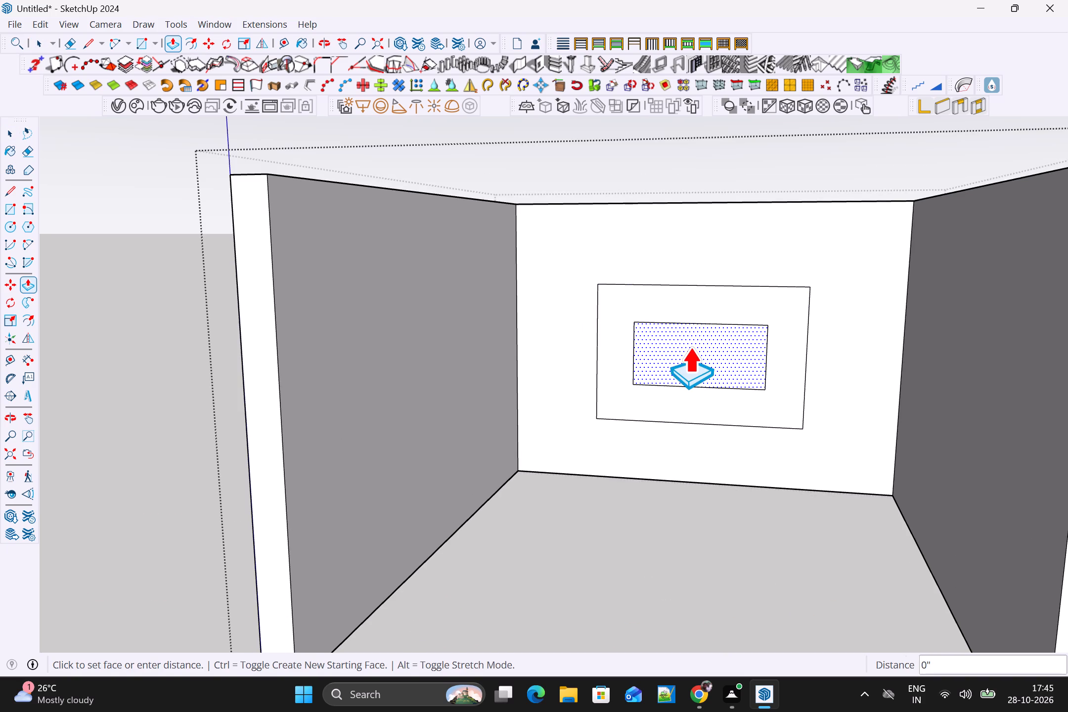
{"action": "middle_click_drag", "start_coordinate": [690, 349], "coordinate": [689, 360]}
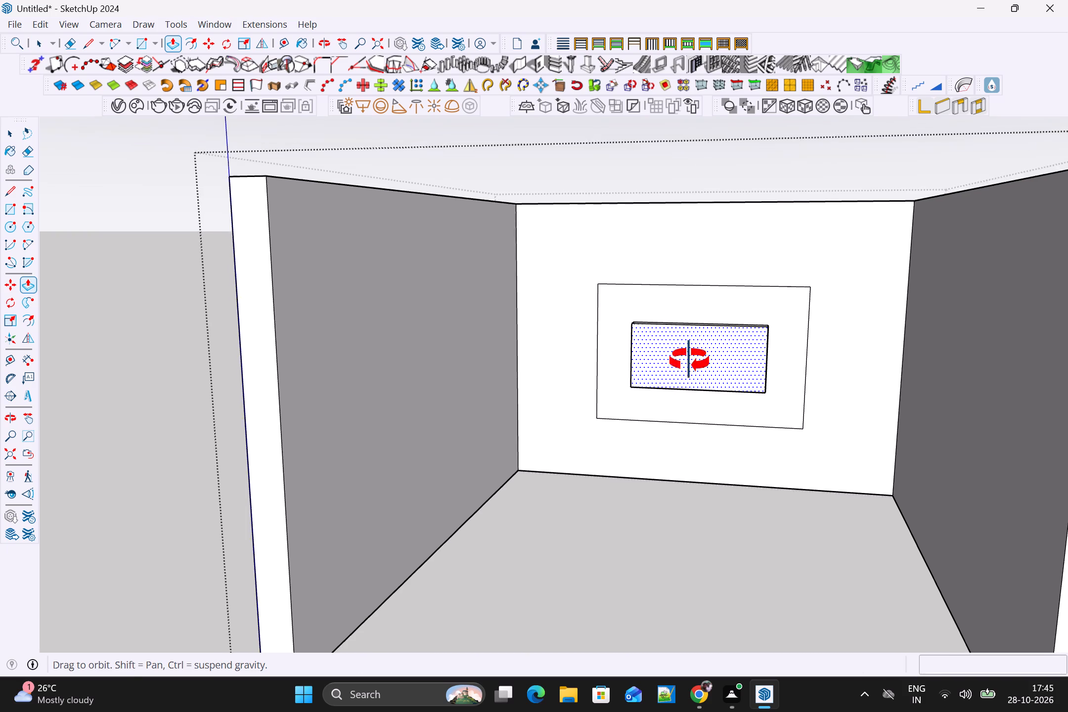
{"action": "middle_click_drag", "start_coordinate": [689, 360], "coordinate": [689, 420]}
{"action": "scroll", "coordinate": [689, 420], "scroll_direction": "up", "scroll_amount": 1}
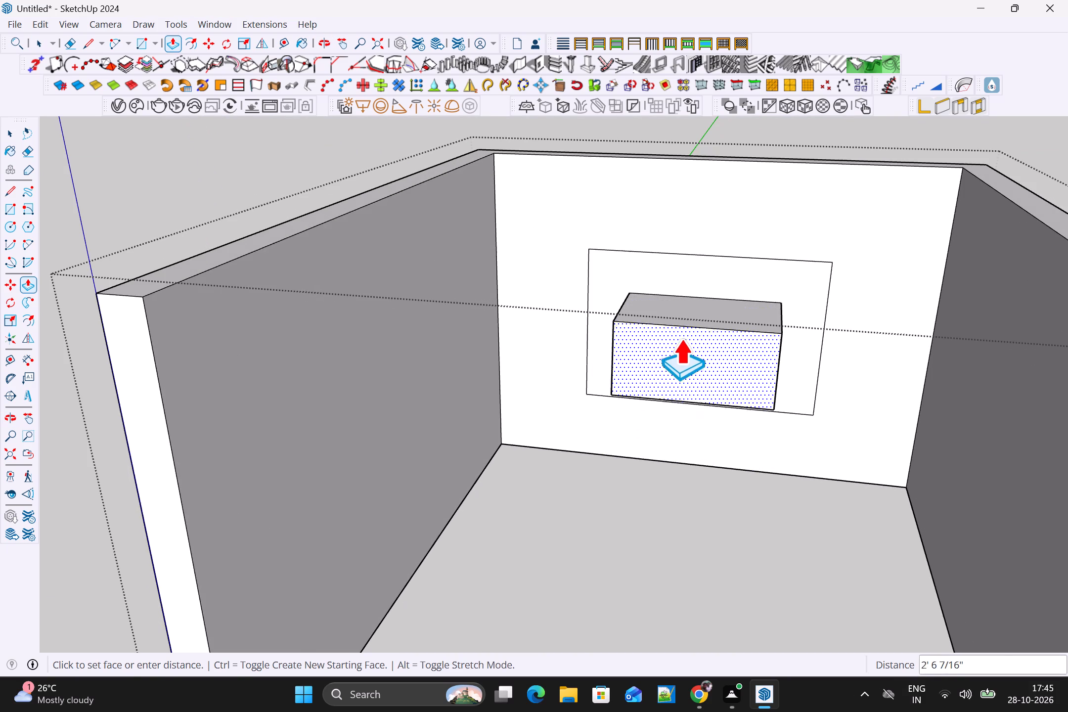
{"action": "scroll", "coordinate": [681, 336], "scroll_direction": "up", "scroll_amount": 6}
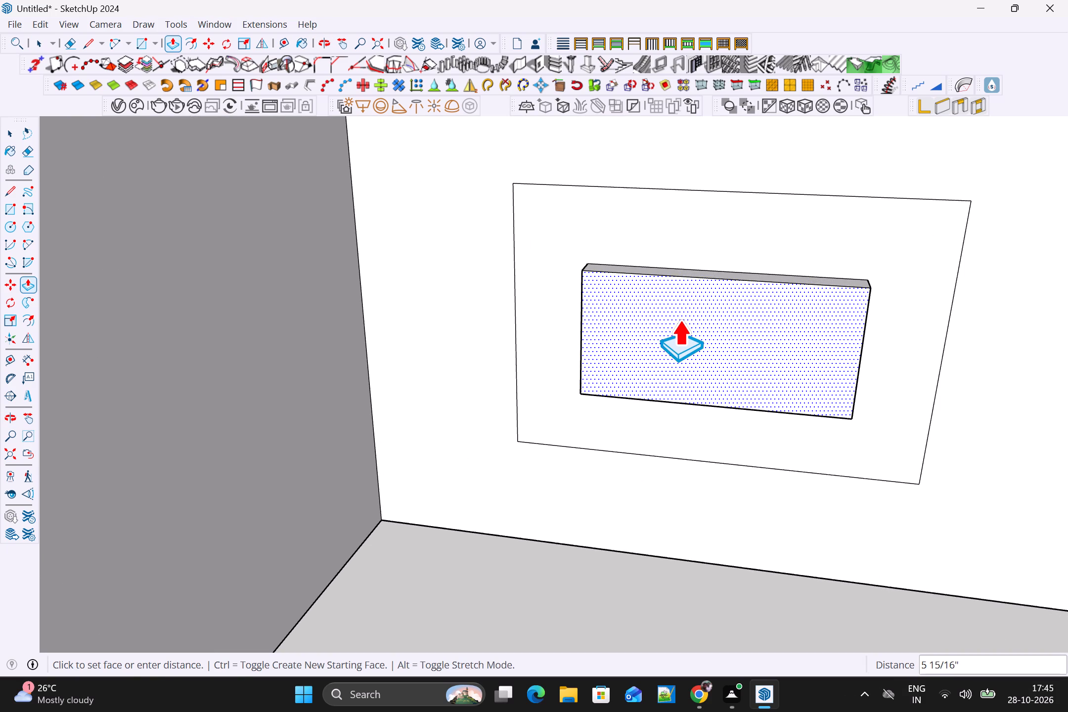
{"action": "left_click", "coordinate": [680, 319]}
{"action": "key", "text": "space"}
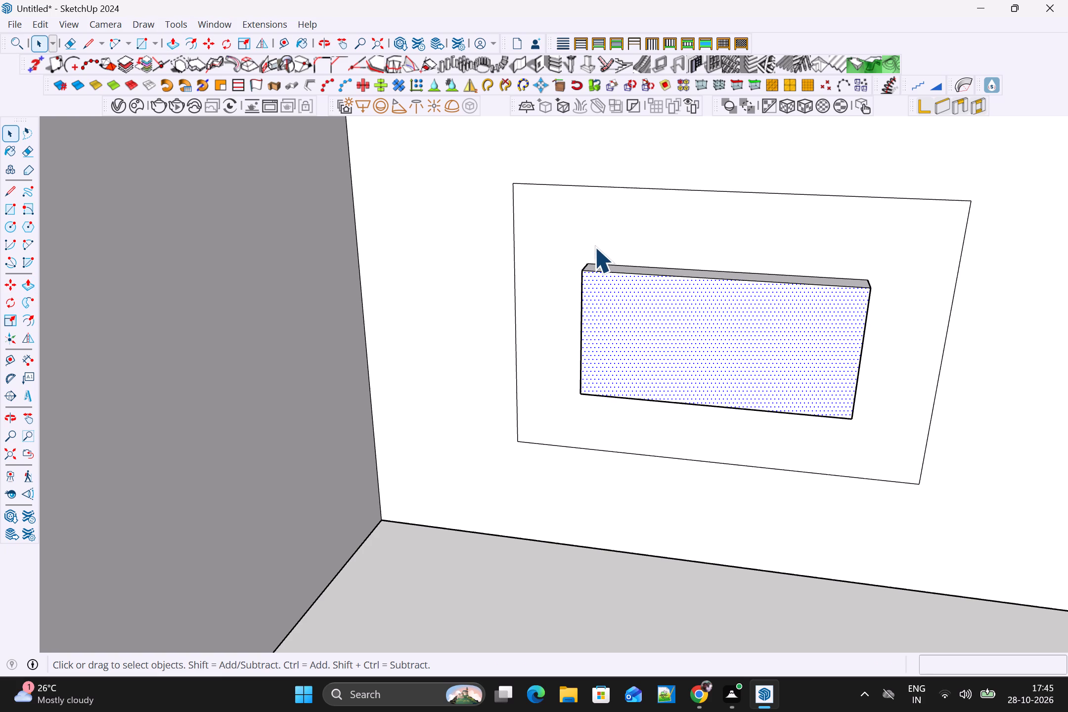
Push/Pull the frame face around the inner panel about 3 3/4" out from the back wall.
{"action": "left_click", "coordinate": [594, 247]}
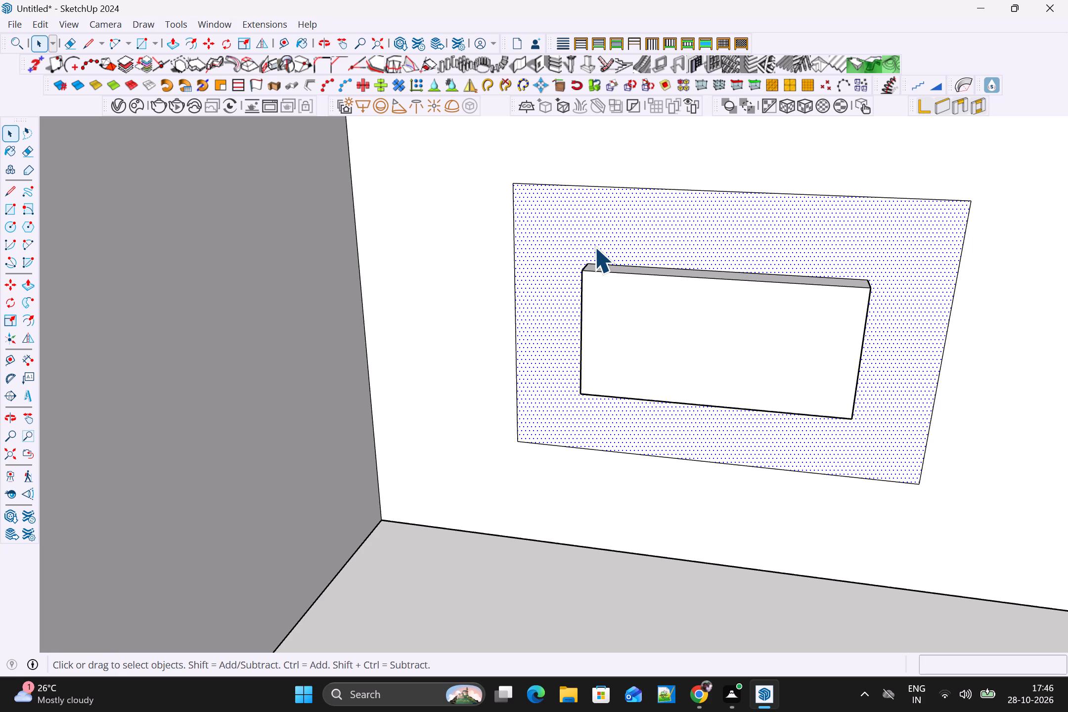
{"action": "key", "text": "p"}
{"action": "left_click", "coordinate": [606, 231]}
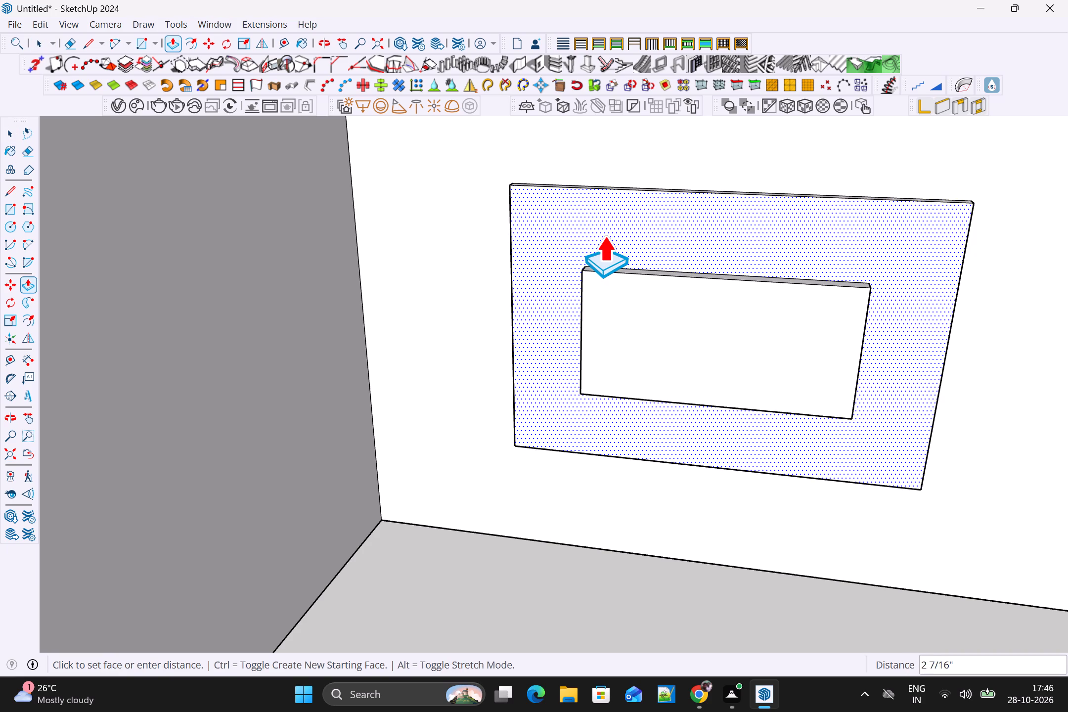
{"action": "left_click", "coordinate": [604, 236]}
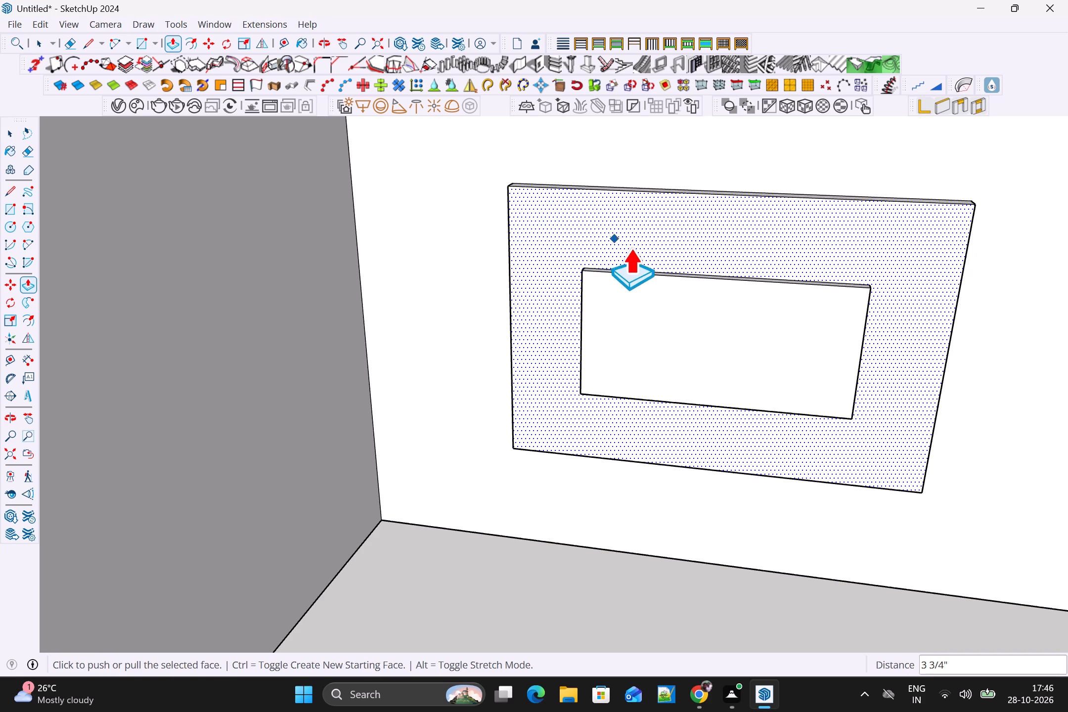
{"action": "key", "text": "space"}
Make the outer frame's front face and its bounding edges a group.
{"action": "left_click", "coordinate": [731, 294]}
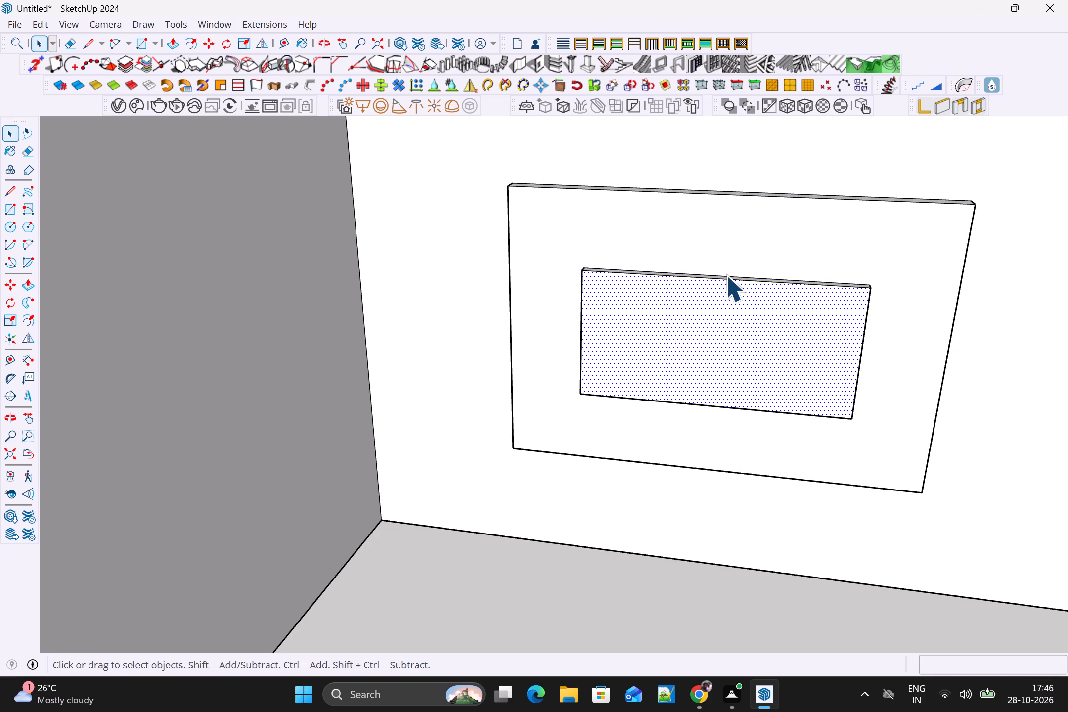
{"action": "double_click", "coordinate": [722, 260]}
{"action": "right_click", "coordinate": [722, 260]}
{"action": "double_click", "coordinate": [722, 260]}
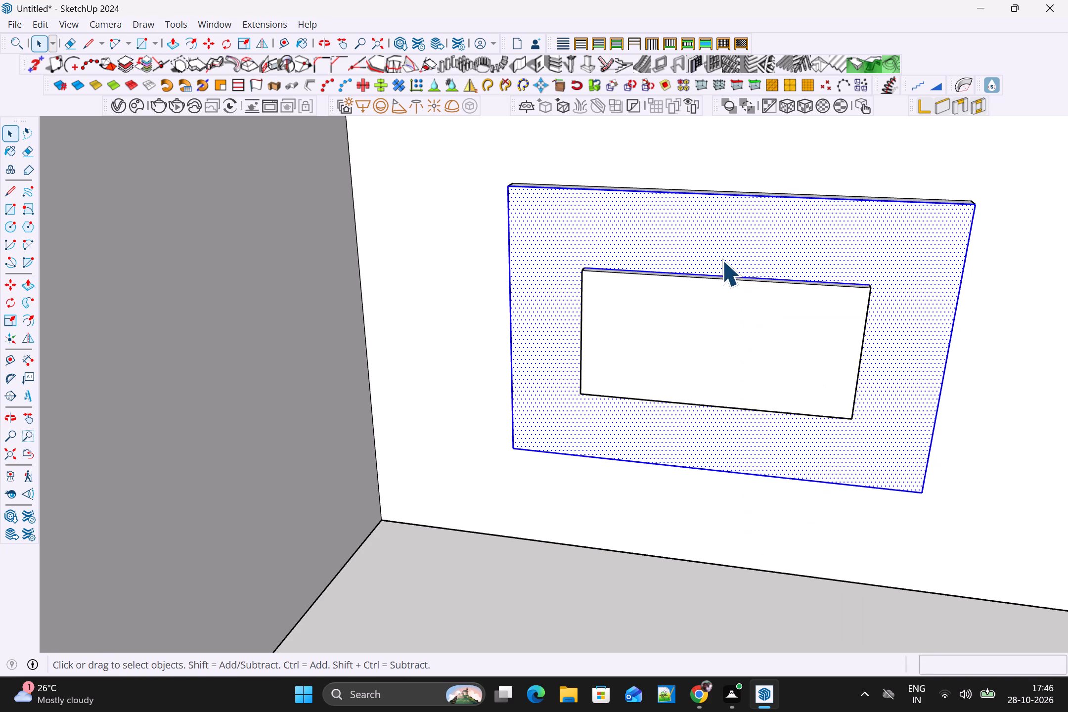
{"action": "double_click", "coordinate": [726, 253]}
{"action": "right_click", "coordinate": [726, 251]}
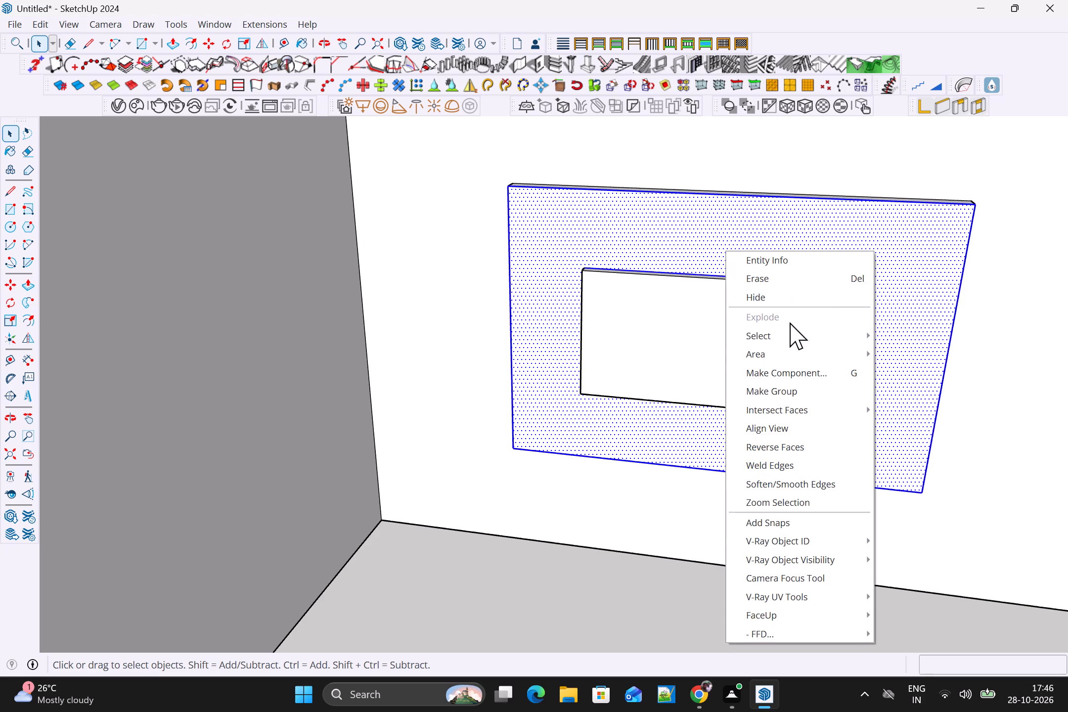
{"action": "left_click", "coordinate": [777, 391]}
Make the inner raised panel a group, separate from the surrounding frame.
{"action": "triple_click", "coordinate": [702, 303]}
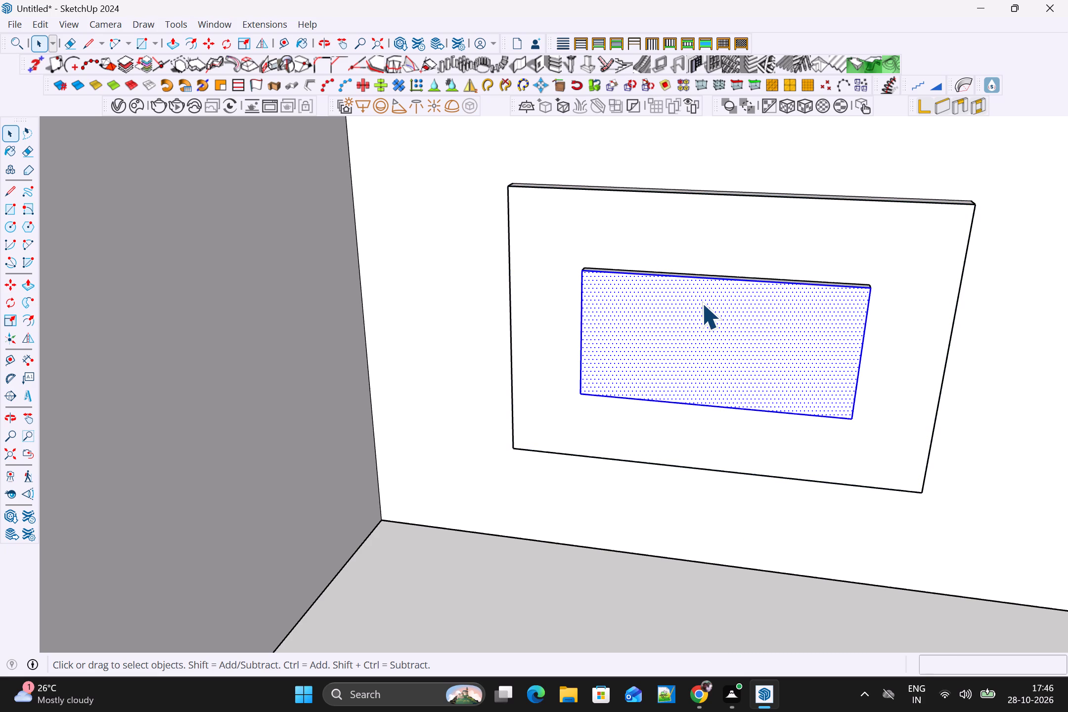
{"action": "left_click", "coordinate": [704, 304]}
{"action": "right_click", "coordinate": [704, 304]}
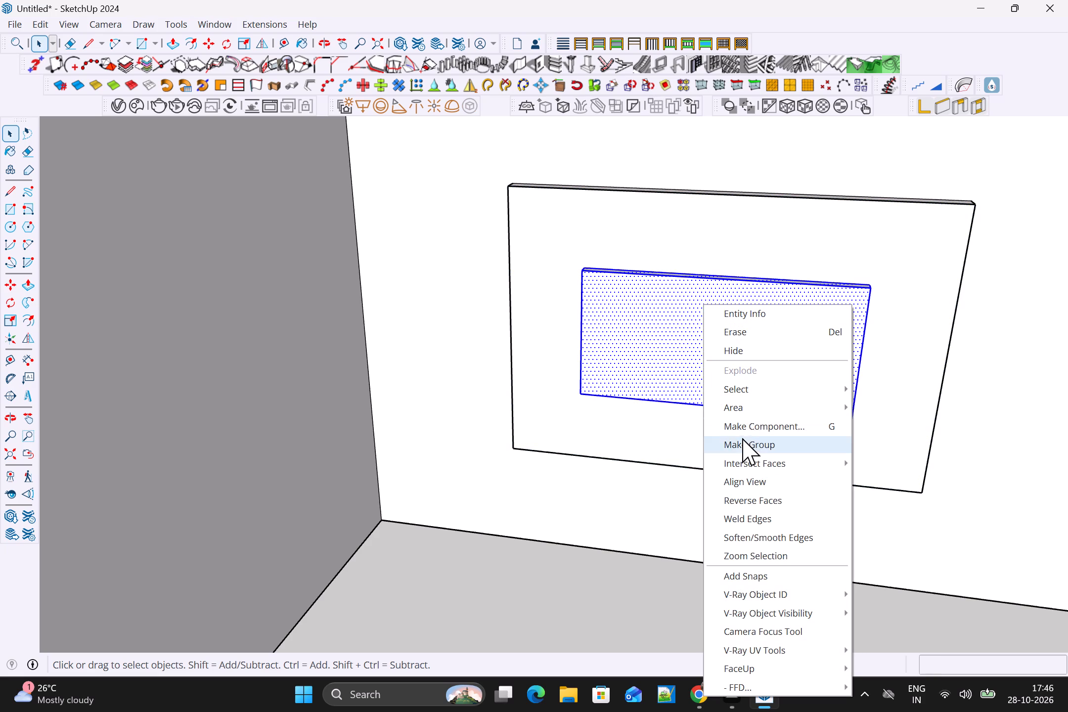
{"action": "left_click", "coordinate": [745, 447]}
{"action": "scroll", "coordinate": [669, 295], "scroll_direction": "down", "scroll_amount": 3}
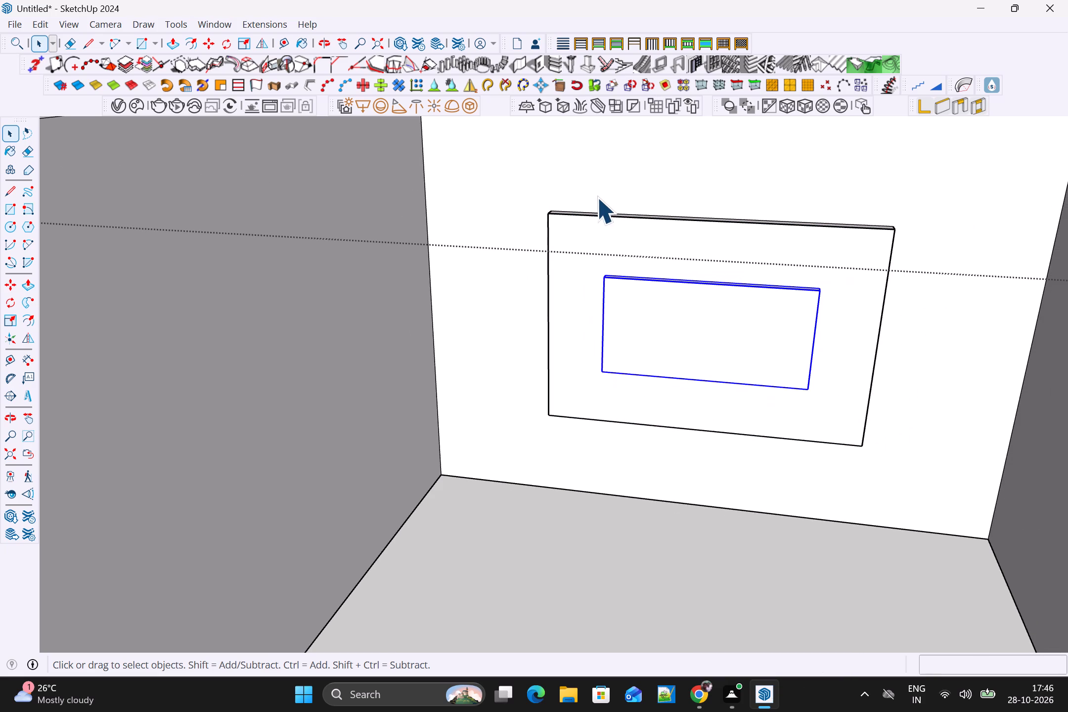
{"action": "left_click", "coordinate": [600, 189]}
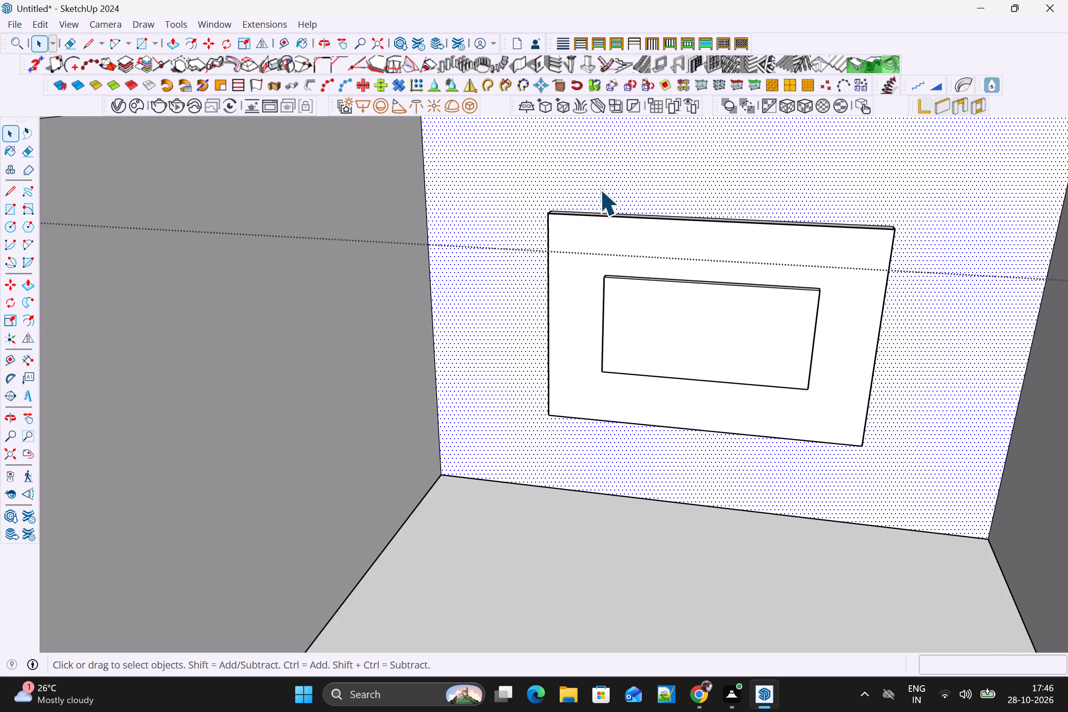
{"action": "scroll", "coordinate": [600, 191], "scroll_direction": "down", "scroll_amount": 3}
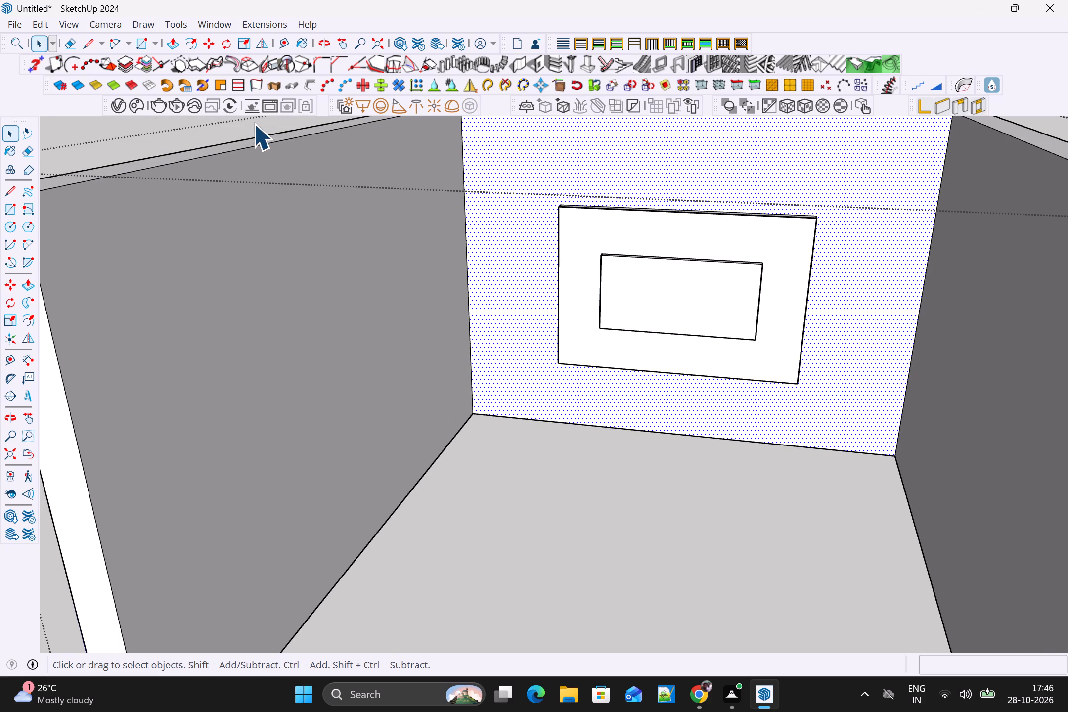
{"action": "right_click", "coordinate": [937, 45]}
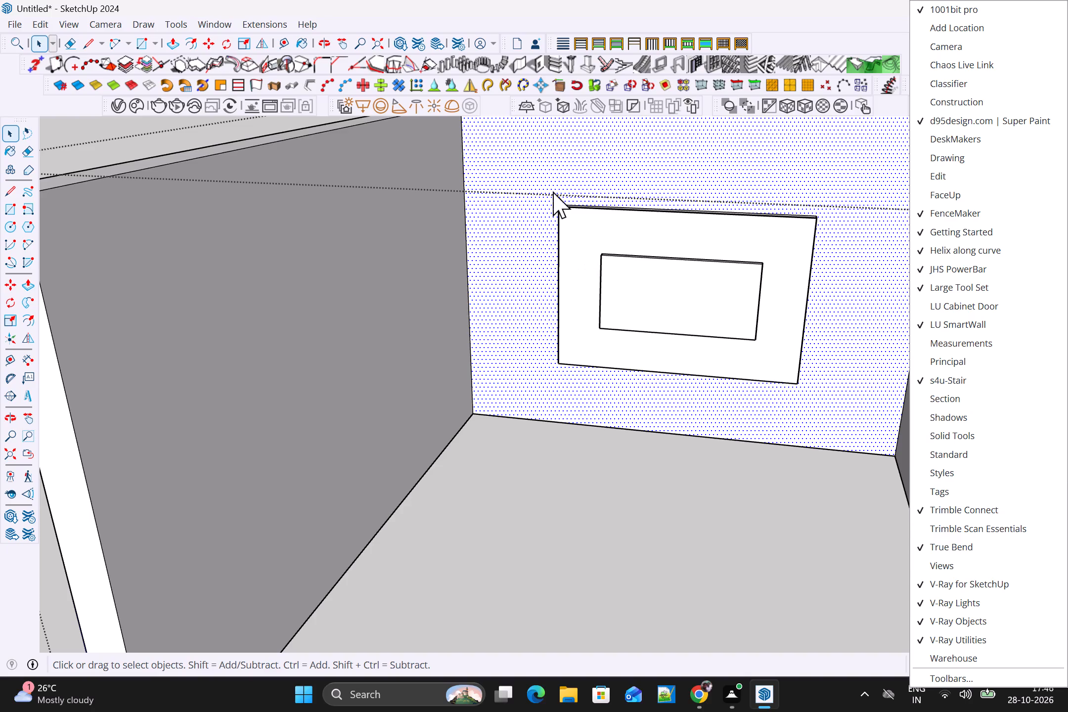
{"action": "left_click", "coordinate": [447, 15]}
Install the sg_louvres extension from the nested "final plugins sketchup 2024" folder in Downloads and close the Extension Manager.
{"action": "left_click", "coordinate": [267, 23]}
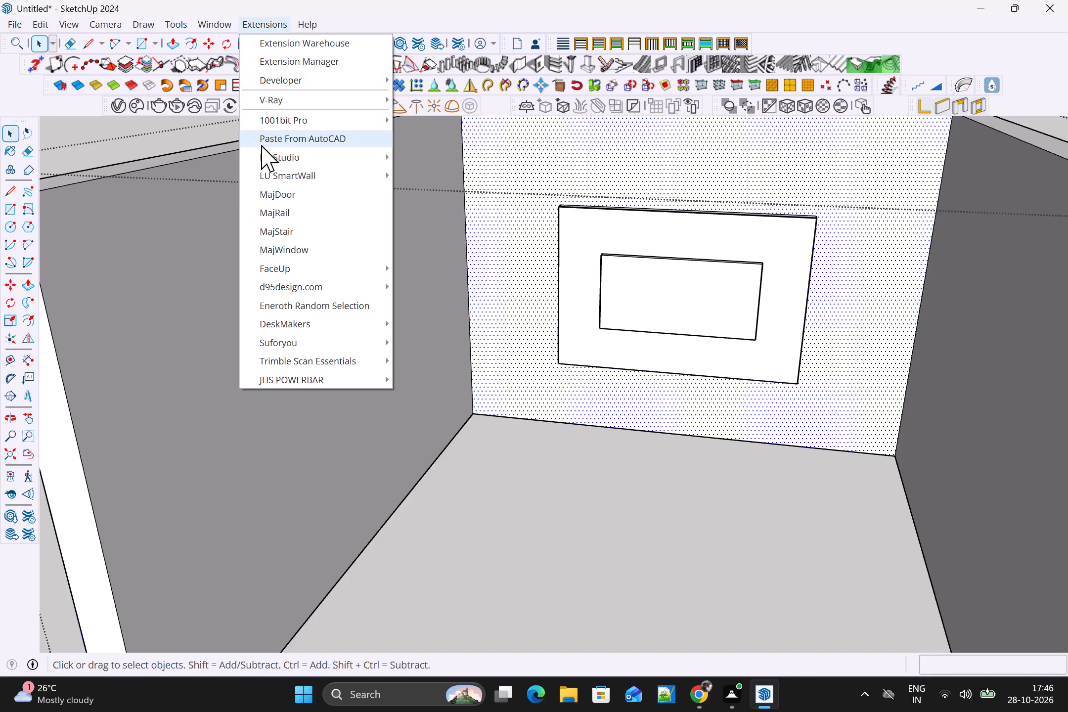
{"action": "left_click", "coordinate": [330, 57]}
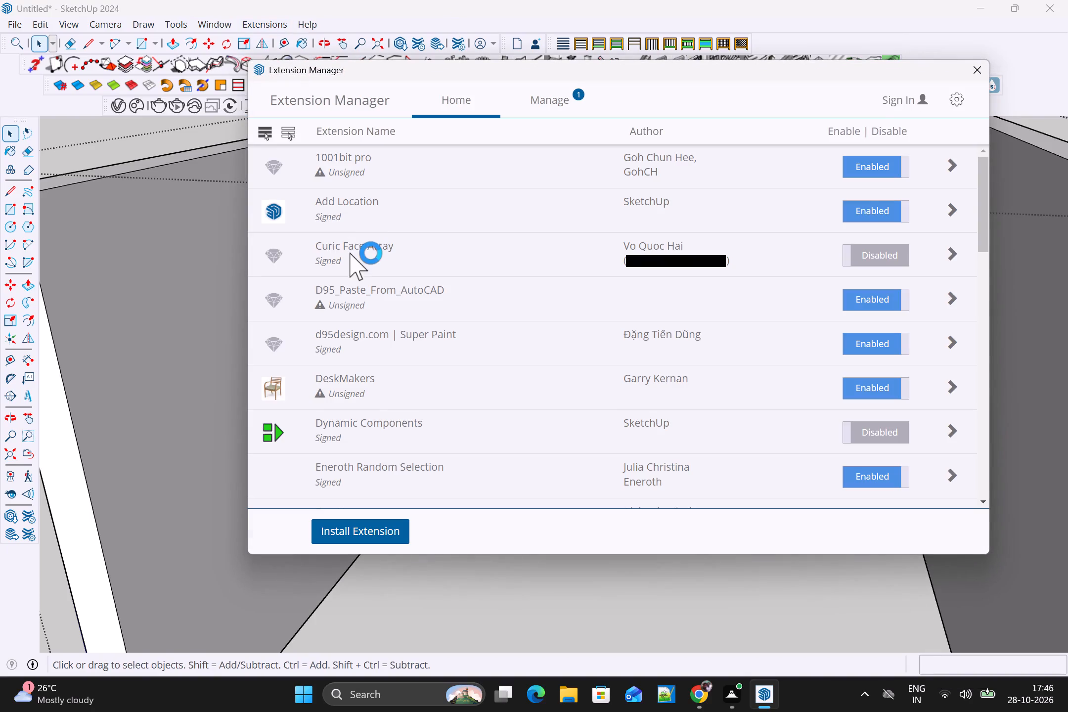
{"action": "left_click", "coordinate": [390, 534]}
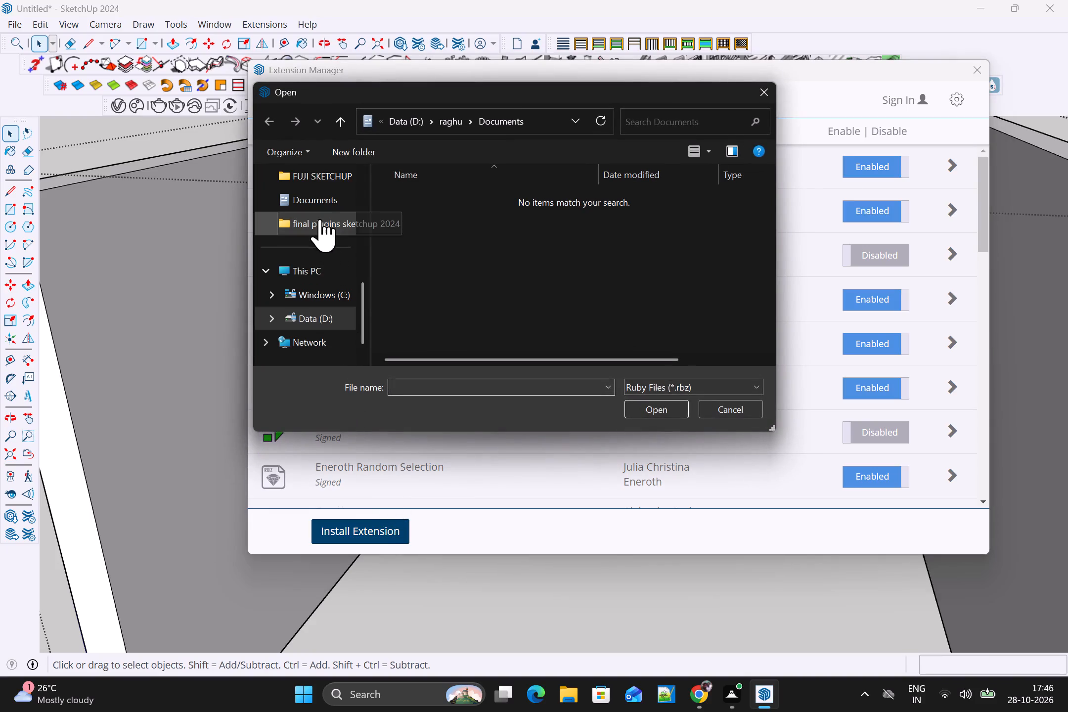
{"action": "scroll", "coordinate": [316, 207], "scroll_direction": "up", "scroll_amount": 6}
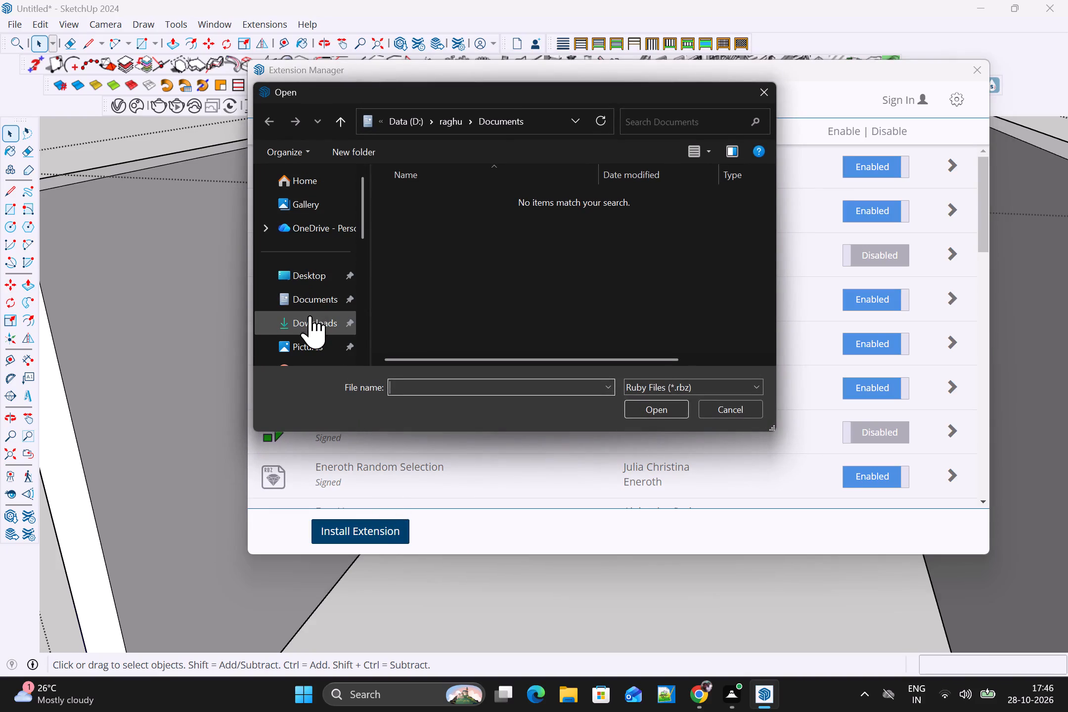
{"action": "left_click", "coordinate": [310, 315]}
{"action": "double_click", "coordinate": [418, 227]}
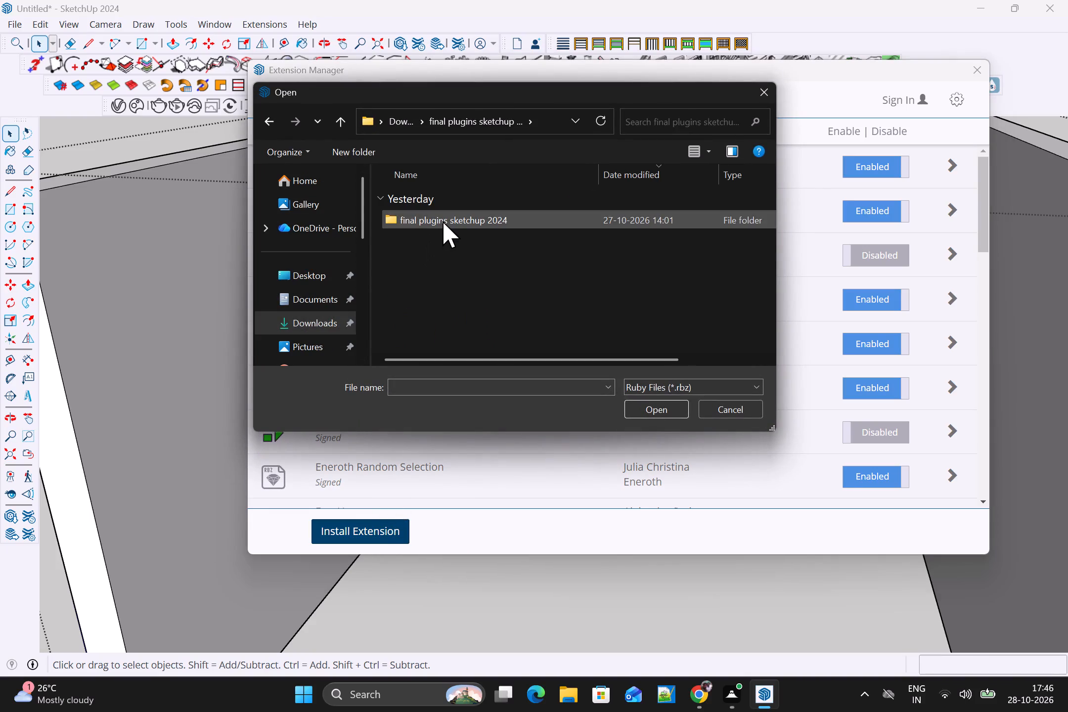
{"action": "double_click", "coordinate": [443, 221]}
{"action": "scroll", "coordinate": [447, 291], "scroll_direction": "down", "scroll_amount": 1}
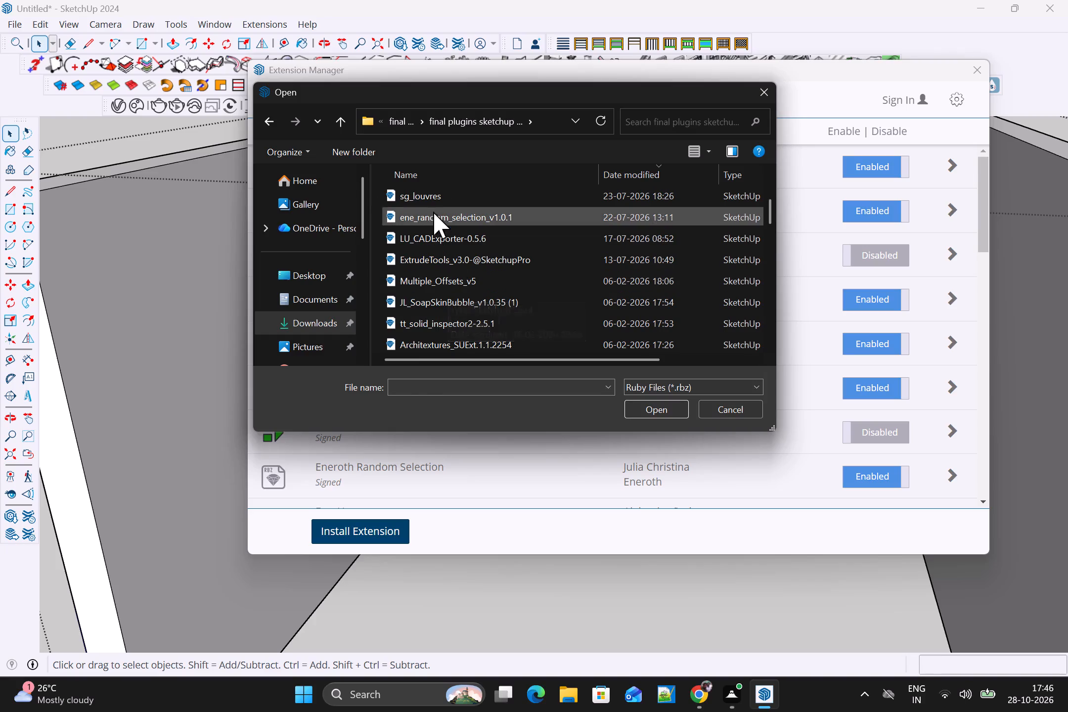
{"action": "left_click", "coordinate": [442, 201]}
{"action": "left_click", "coordinate": [657, 412]}
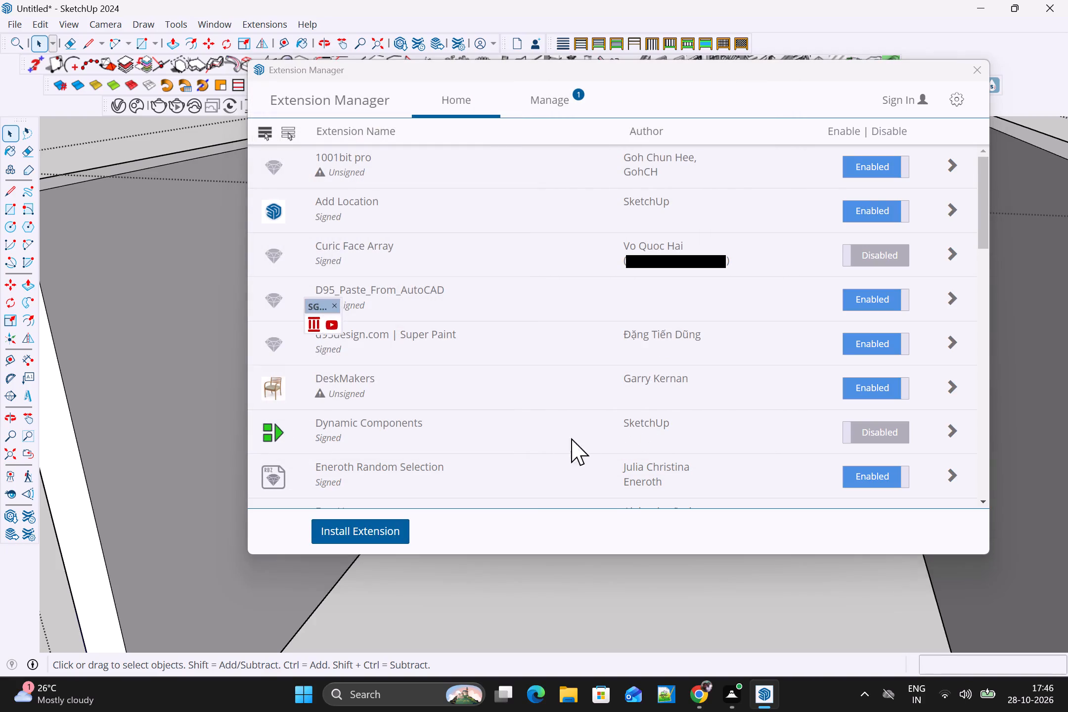
{"action": "left_click_drag", "start_coordinate": [622, 77], "coordinate": [572, 238]}
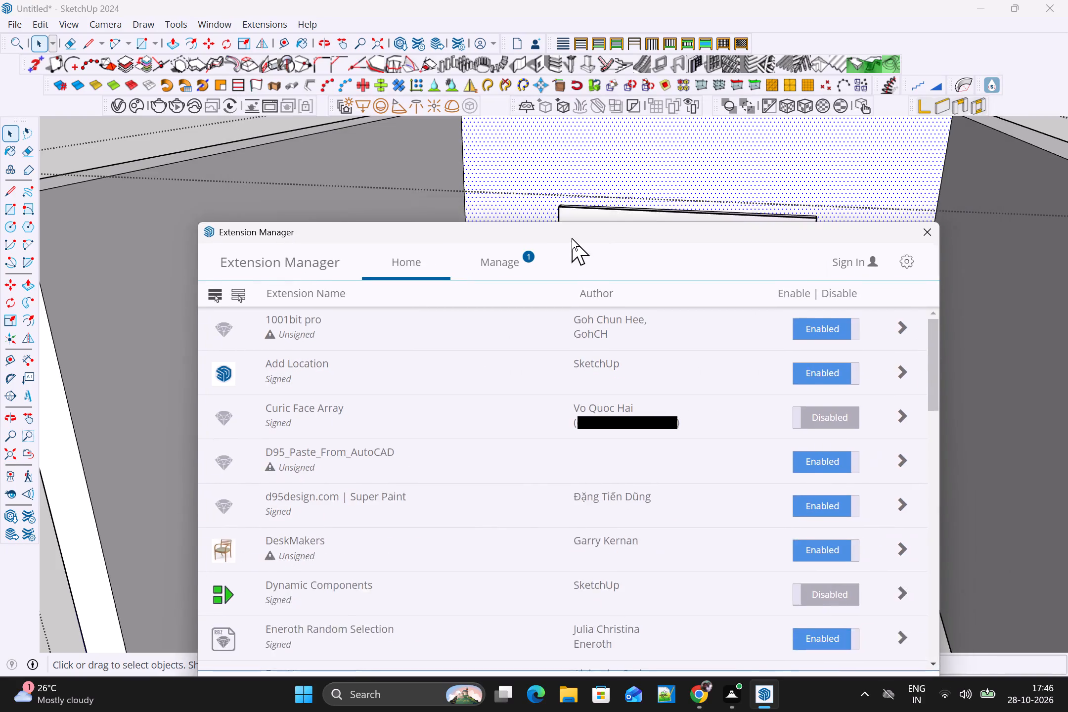
{"action": "left_click_drag", "start_coordinate": [572, 238], "coordinate": [564, 212]}
{"action": "left_click", "coordinate": [922, 204]}
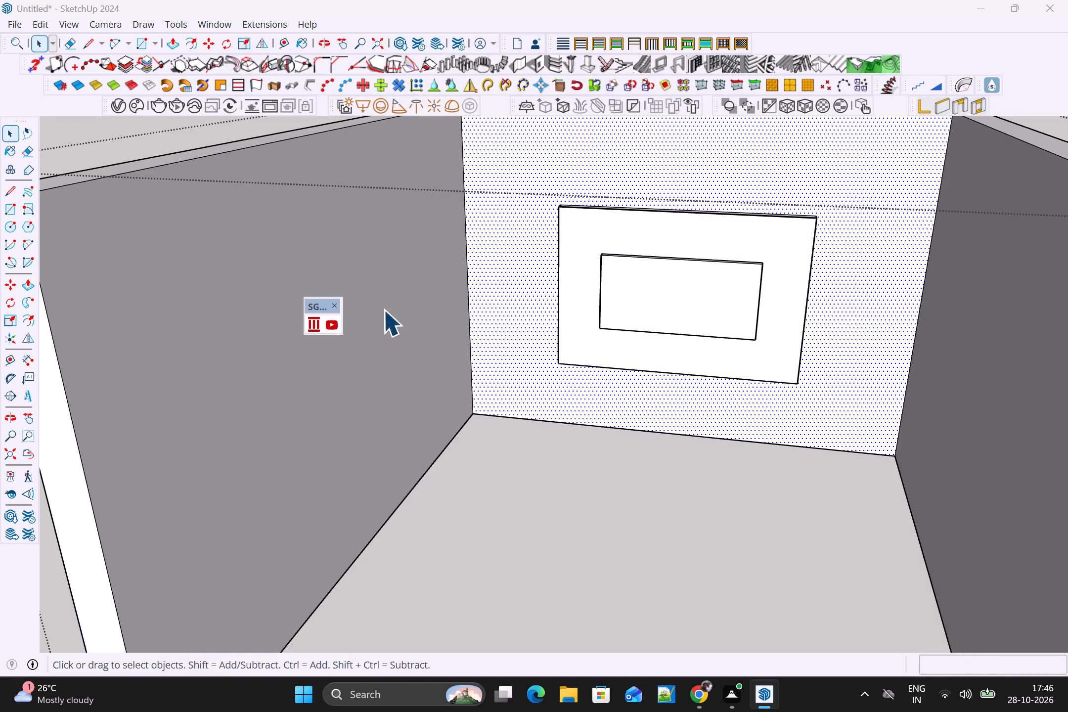
{"action": "left_click_drag", "start_coordinate": [310, 303], "coordinate": [297, 284]}
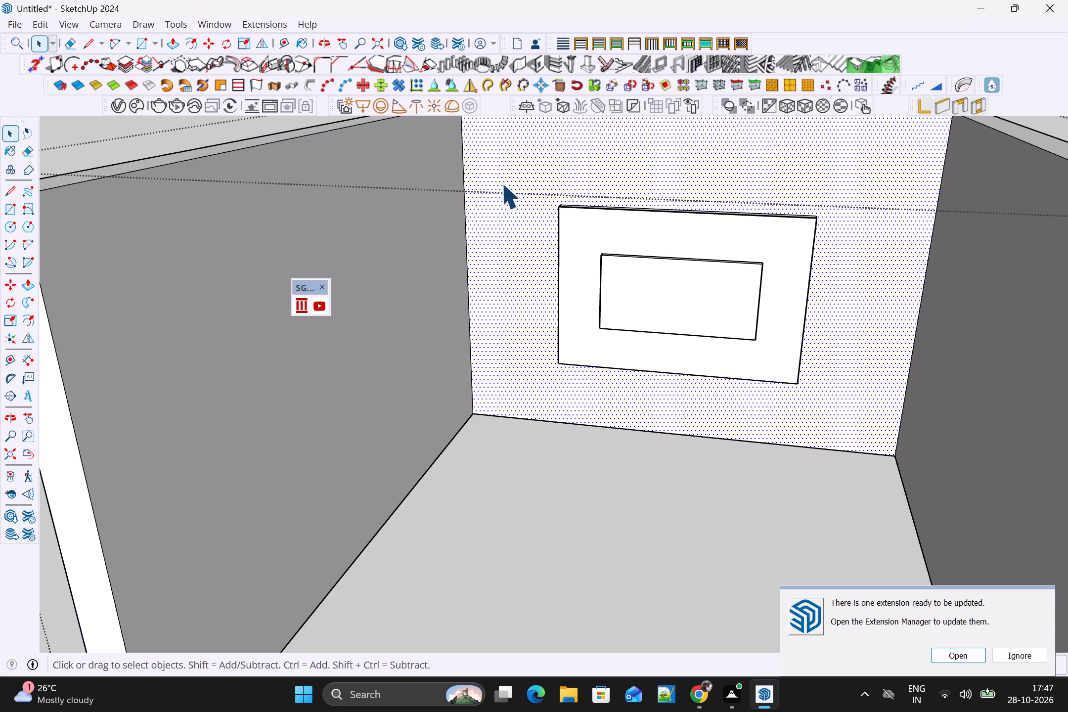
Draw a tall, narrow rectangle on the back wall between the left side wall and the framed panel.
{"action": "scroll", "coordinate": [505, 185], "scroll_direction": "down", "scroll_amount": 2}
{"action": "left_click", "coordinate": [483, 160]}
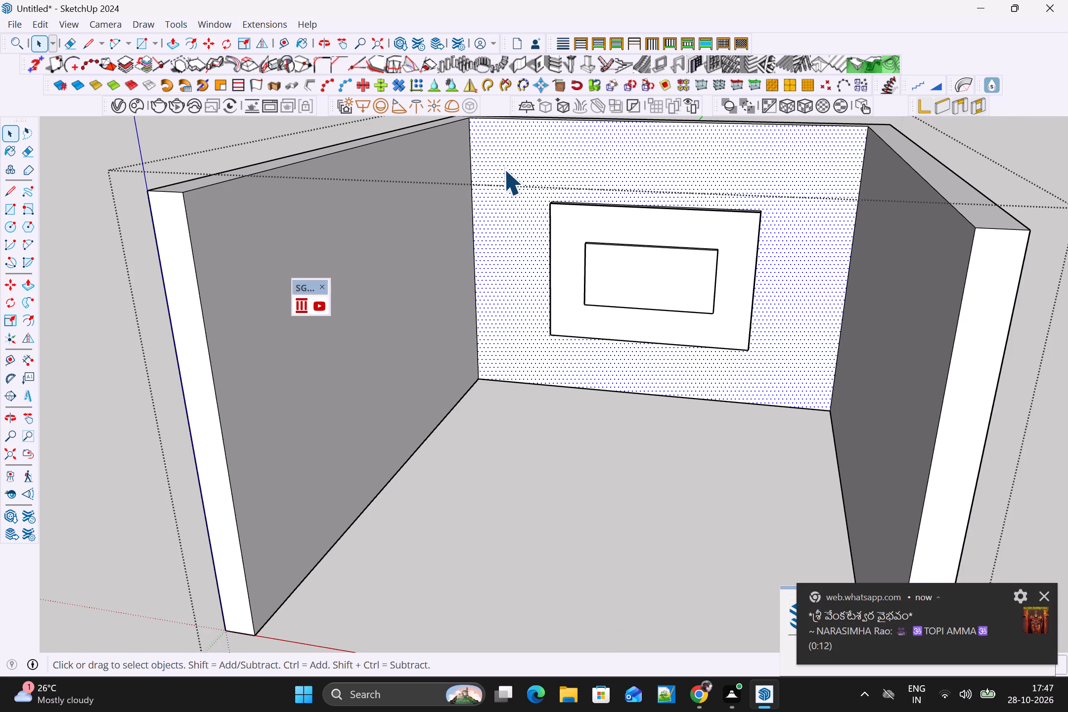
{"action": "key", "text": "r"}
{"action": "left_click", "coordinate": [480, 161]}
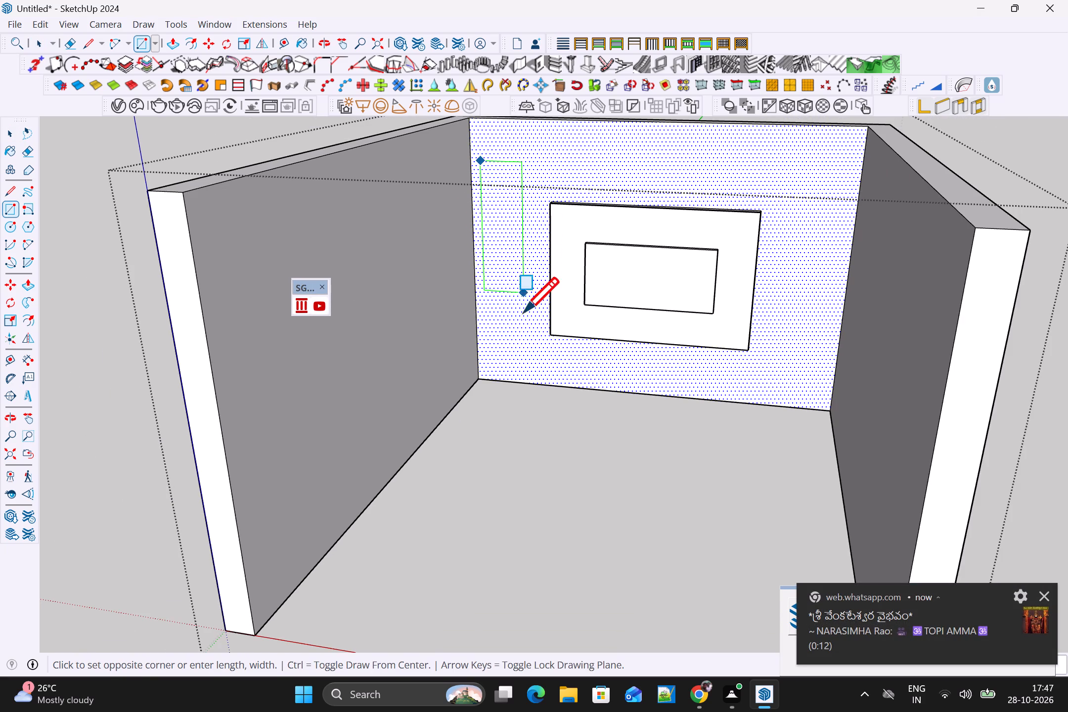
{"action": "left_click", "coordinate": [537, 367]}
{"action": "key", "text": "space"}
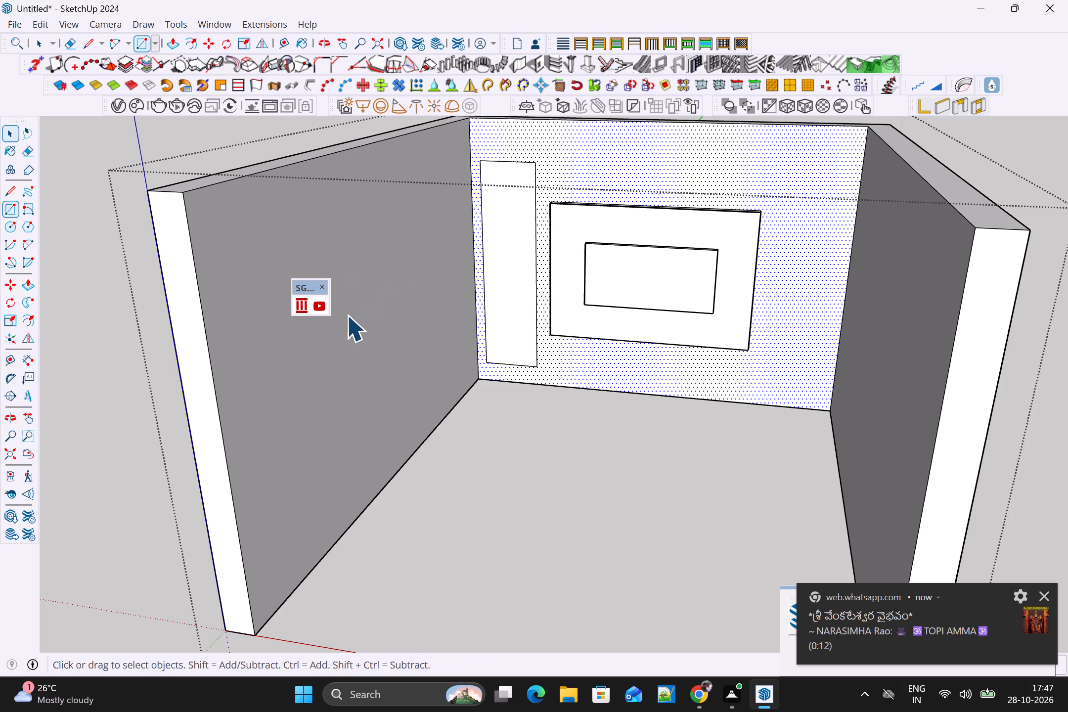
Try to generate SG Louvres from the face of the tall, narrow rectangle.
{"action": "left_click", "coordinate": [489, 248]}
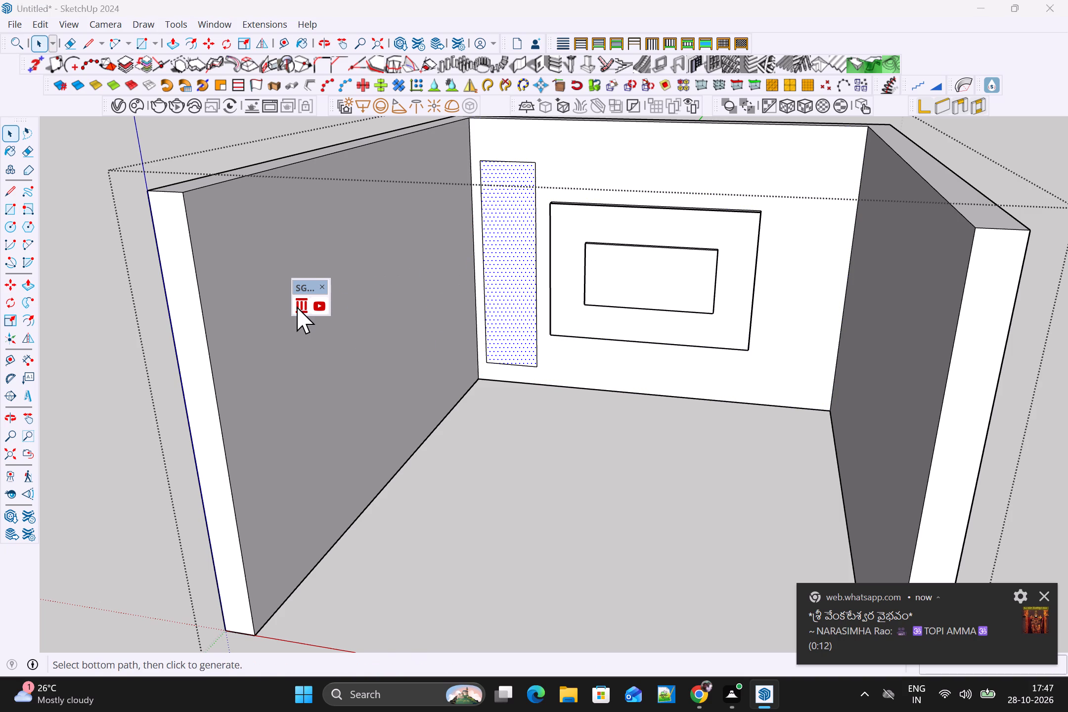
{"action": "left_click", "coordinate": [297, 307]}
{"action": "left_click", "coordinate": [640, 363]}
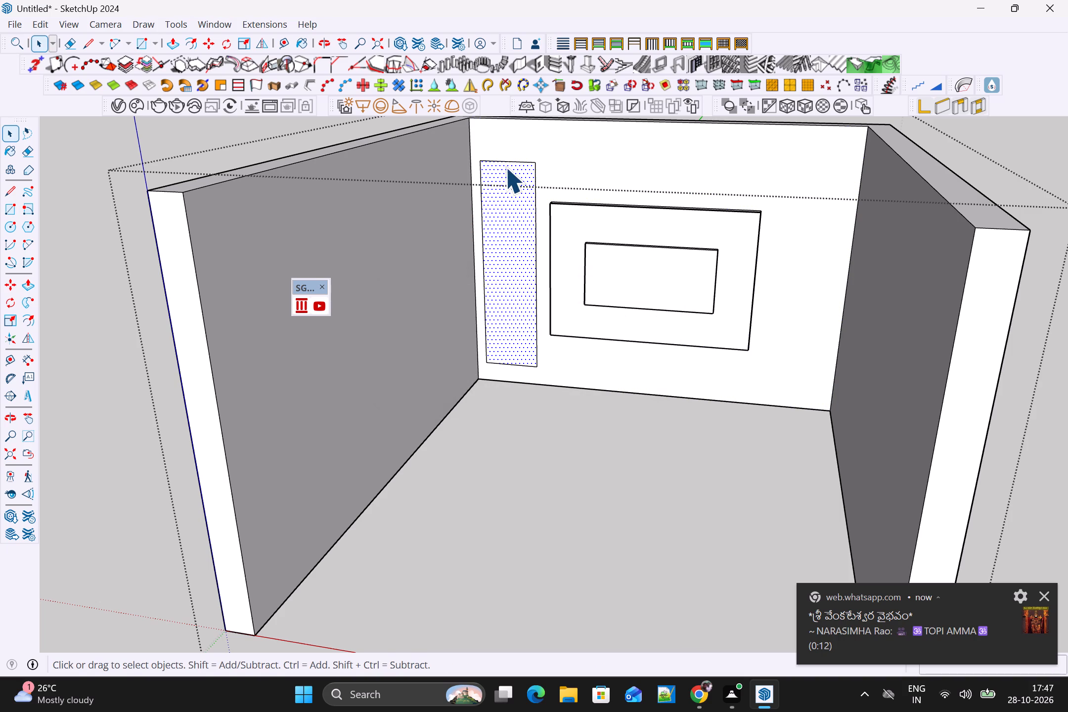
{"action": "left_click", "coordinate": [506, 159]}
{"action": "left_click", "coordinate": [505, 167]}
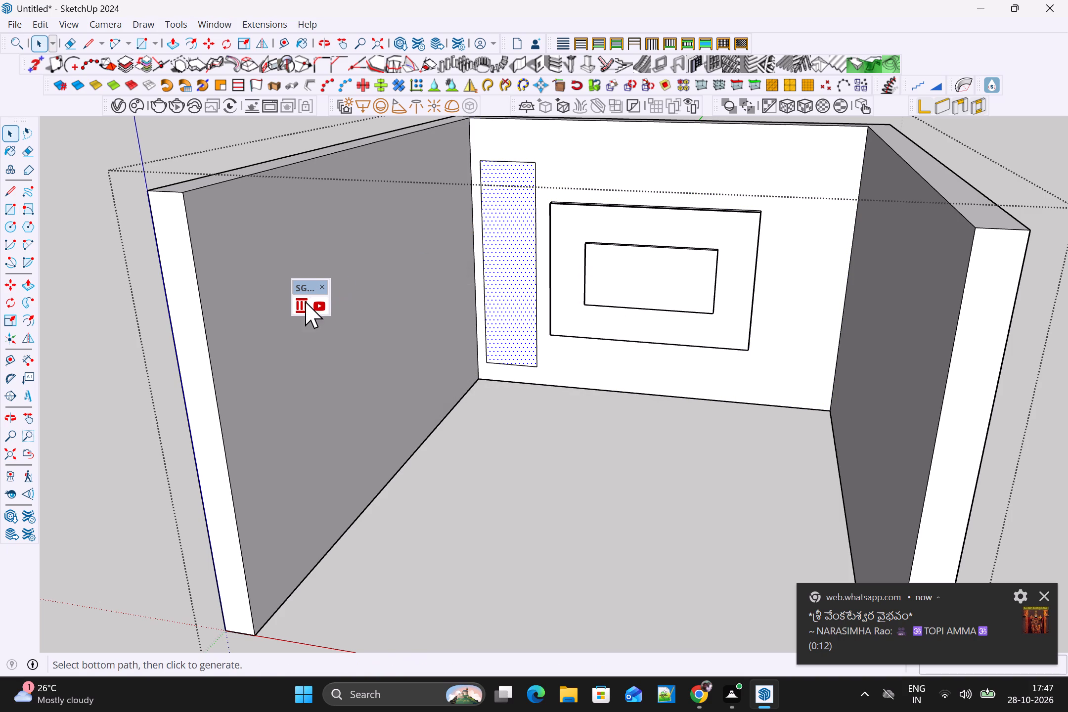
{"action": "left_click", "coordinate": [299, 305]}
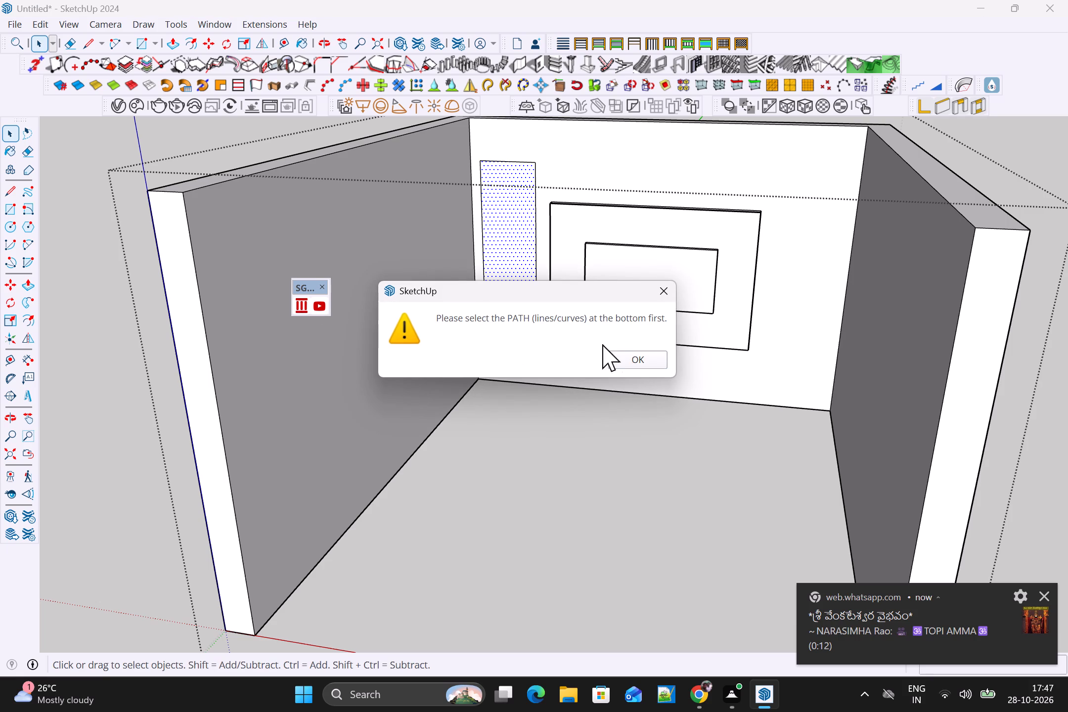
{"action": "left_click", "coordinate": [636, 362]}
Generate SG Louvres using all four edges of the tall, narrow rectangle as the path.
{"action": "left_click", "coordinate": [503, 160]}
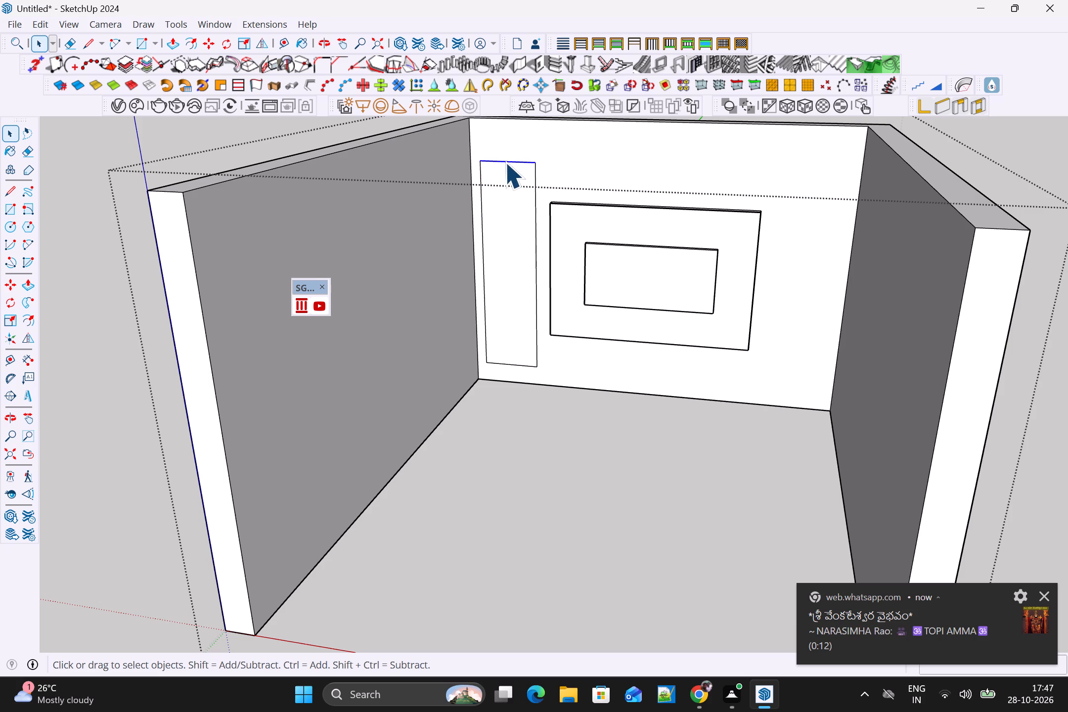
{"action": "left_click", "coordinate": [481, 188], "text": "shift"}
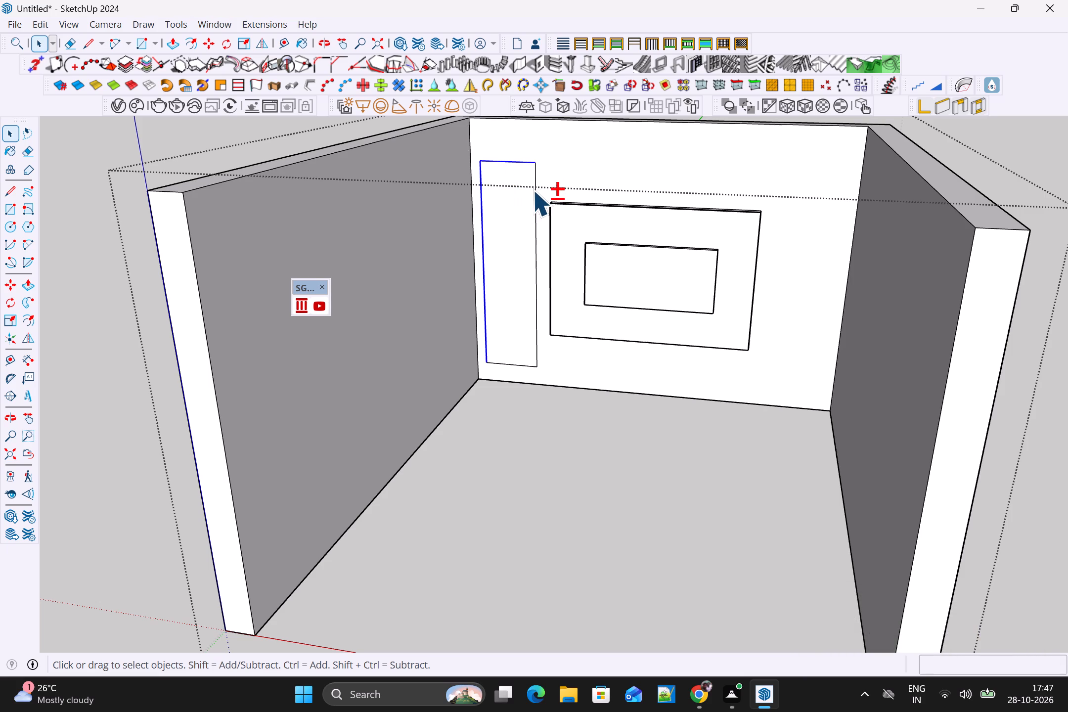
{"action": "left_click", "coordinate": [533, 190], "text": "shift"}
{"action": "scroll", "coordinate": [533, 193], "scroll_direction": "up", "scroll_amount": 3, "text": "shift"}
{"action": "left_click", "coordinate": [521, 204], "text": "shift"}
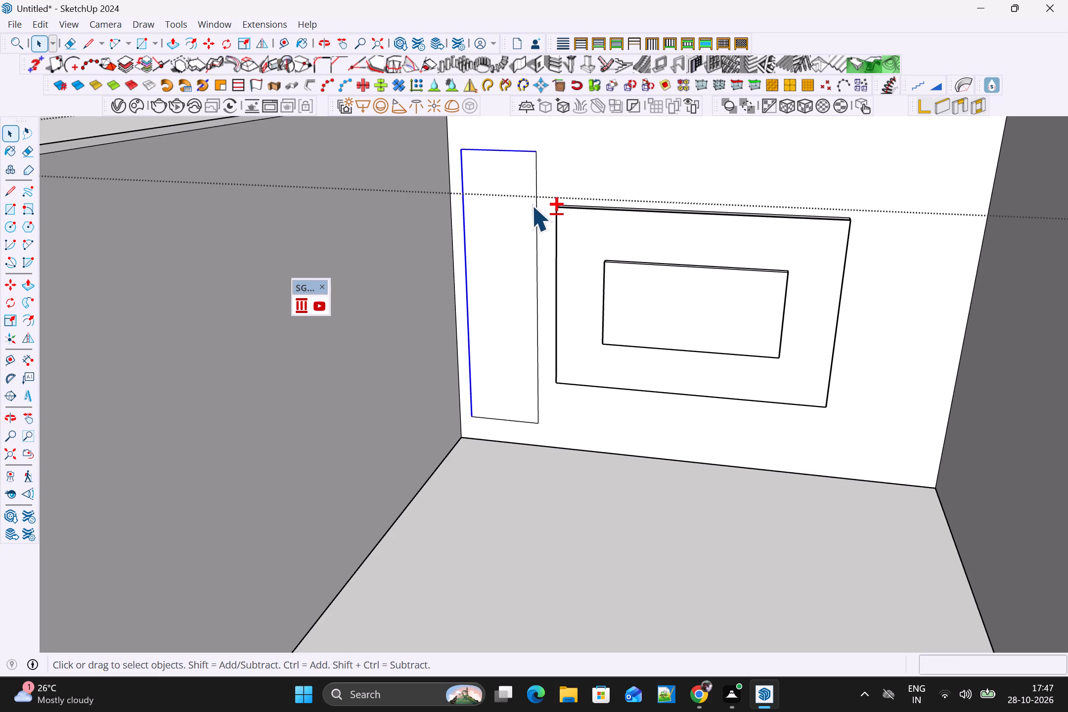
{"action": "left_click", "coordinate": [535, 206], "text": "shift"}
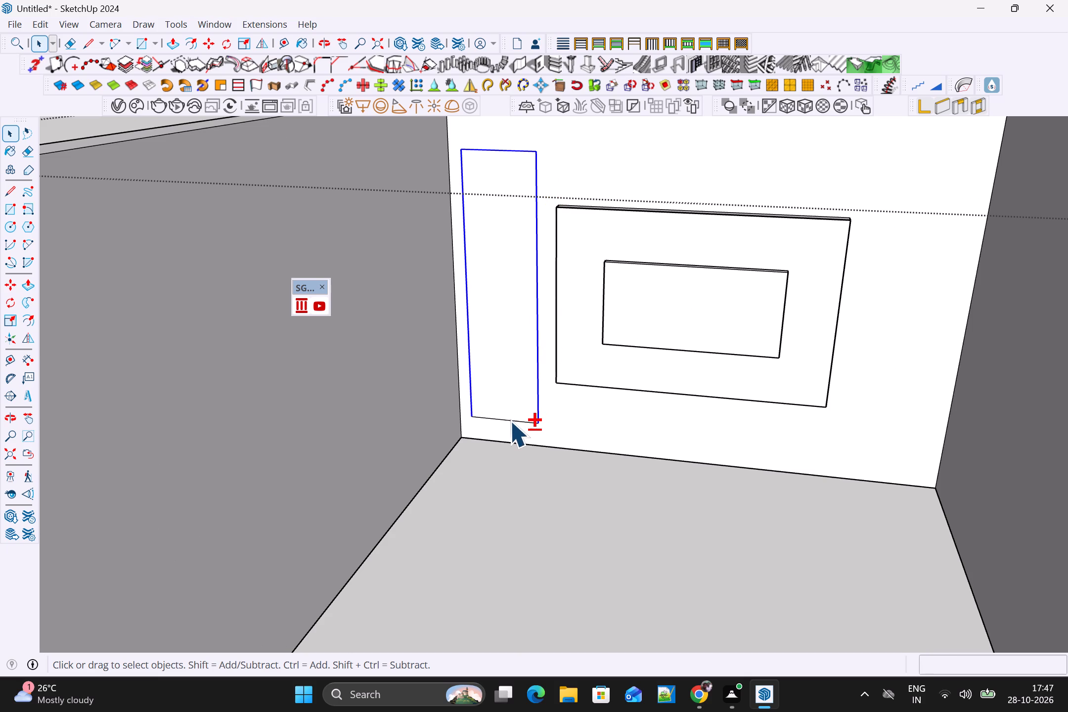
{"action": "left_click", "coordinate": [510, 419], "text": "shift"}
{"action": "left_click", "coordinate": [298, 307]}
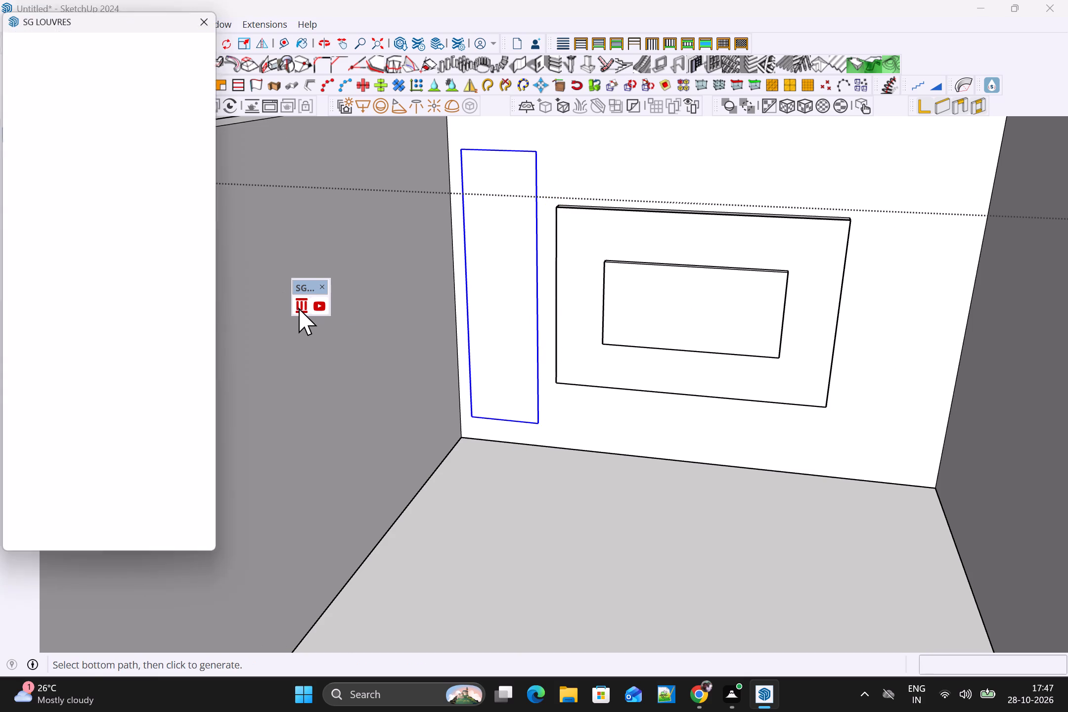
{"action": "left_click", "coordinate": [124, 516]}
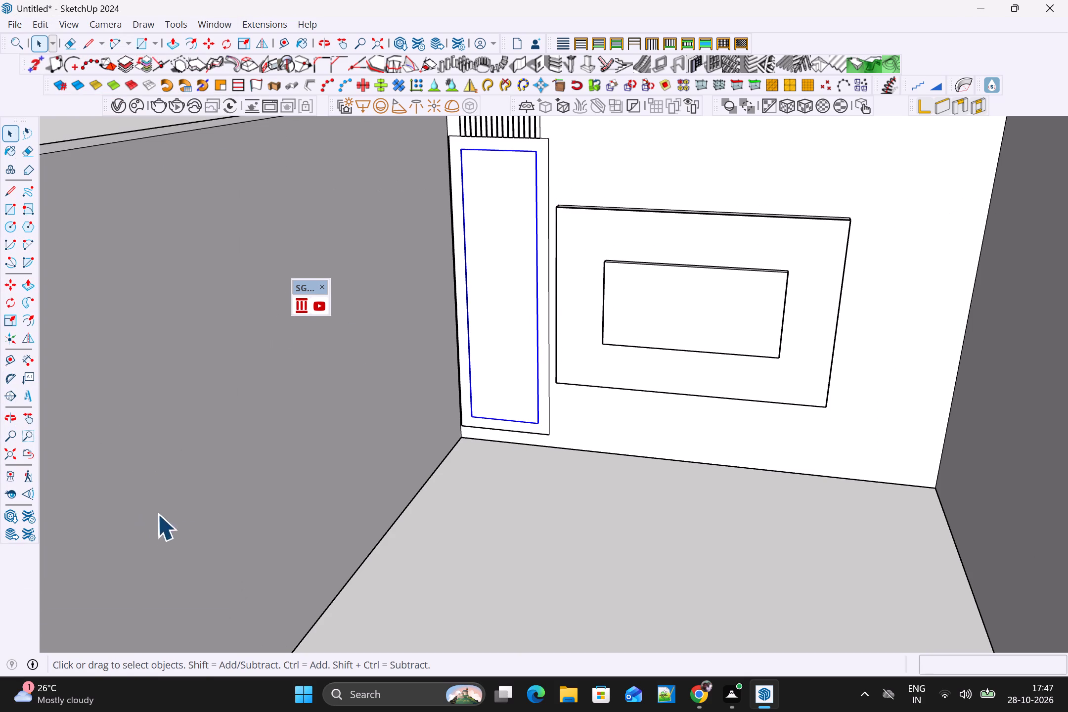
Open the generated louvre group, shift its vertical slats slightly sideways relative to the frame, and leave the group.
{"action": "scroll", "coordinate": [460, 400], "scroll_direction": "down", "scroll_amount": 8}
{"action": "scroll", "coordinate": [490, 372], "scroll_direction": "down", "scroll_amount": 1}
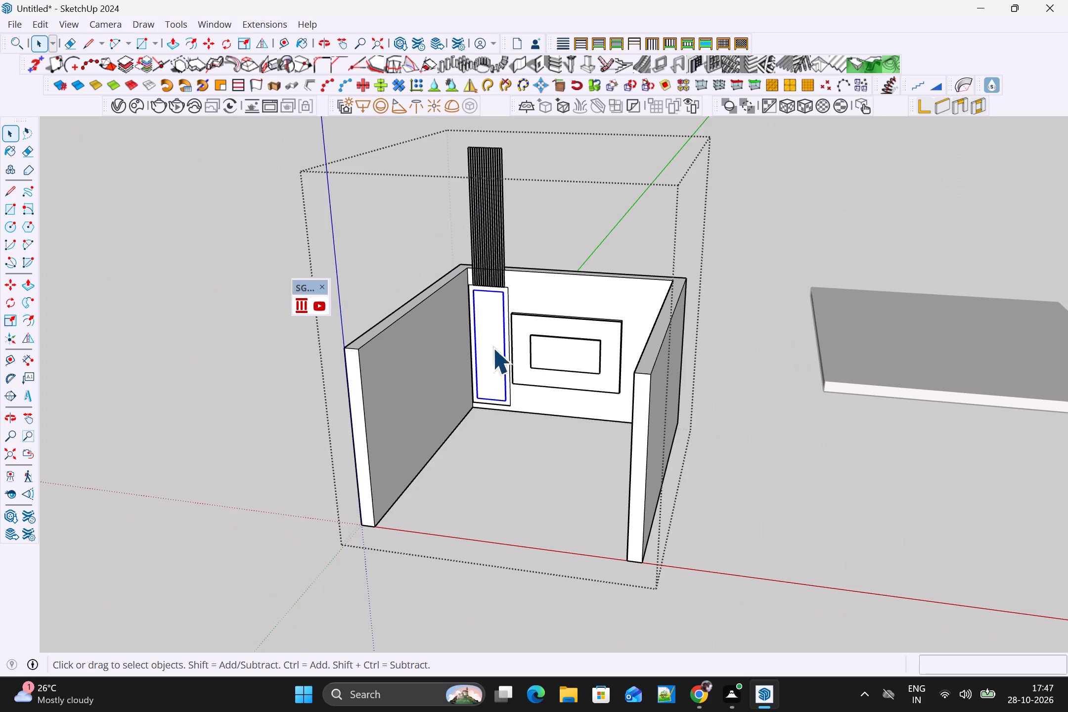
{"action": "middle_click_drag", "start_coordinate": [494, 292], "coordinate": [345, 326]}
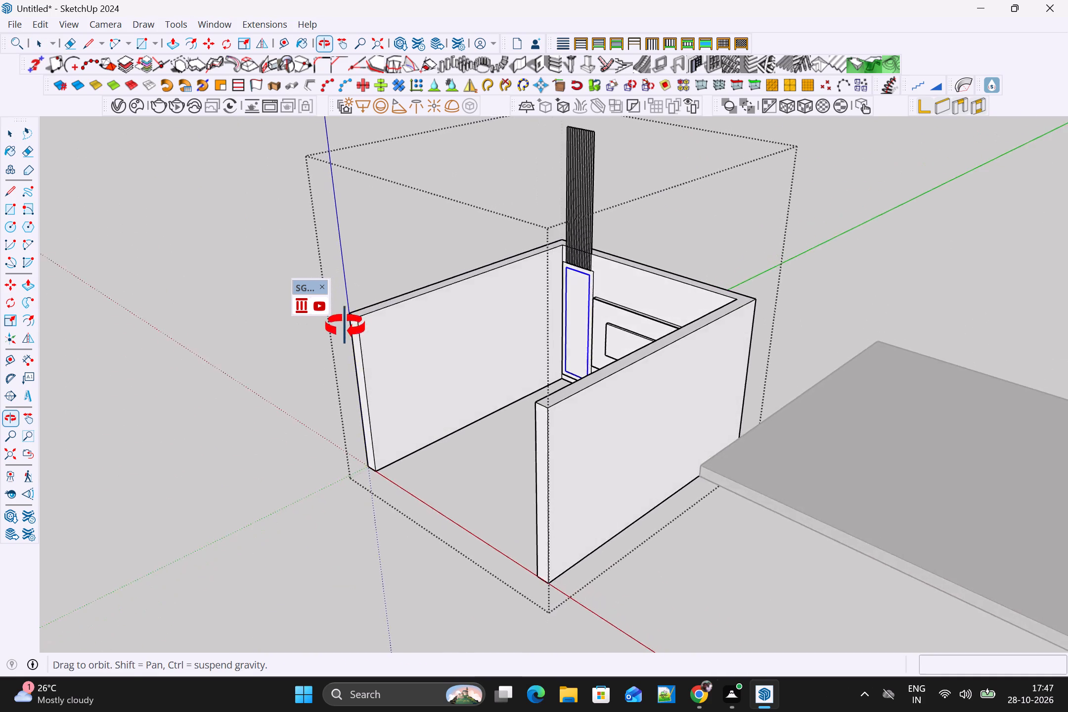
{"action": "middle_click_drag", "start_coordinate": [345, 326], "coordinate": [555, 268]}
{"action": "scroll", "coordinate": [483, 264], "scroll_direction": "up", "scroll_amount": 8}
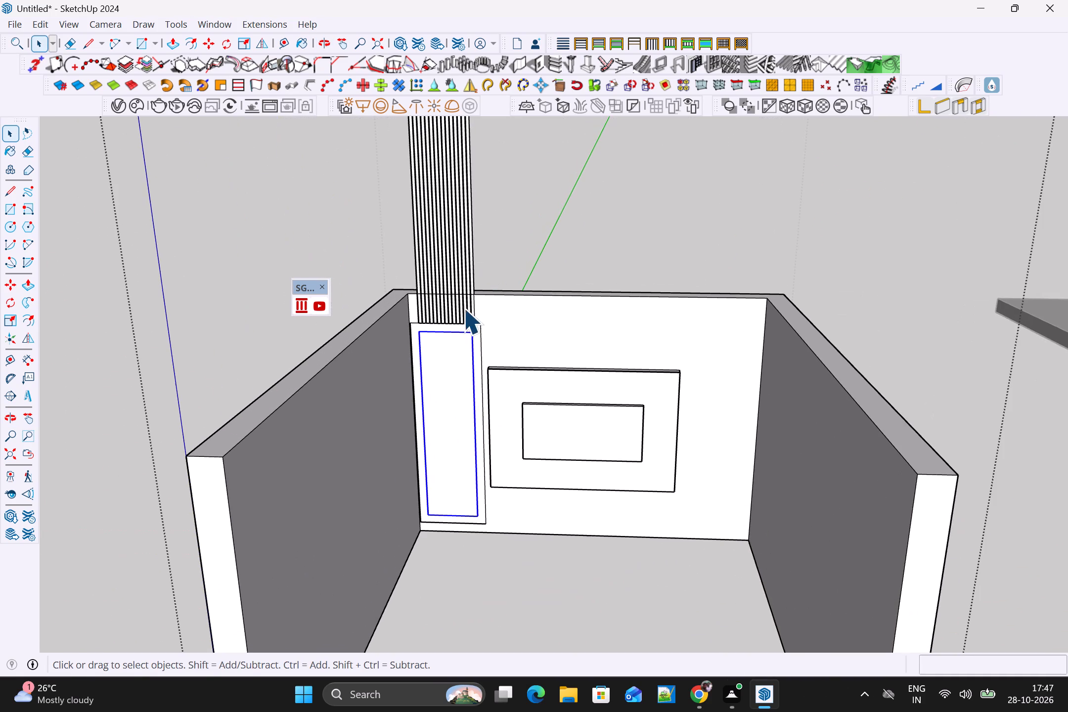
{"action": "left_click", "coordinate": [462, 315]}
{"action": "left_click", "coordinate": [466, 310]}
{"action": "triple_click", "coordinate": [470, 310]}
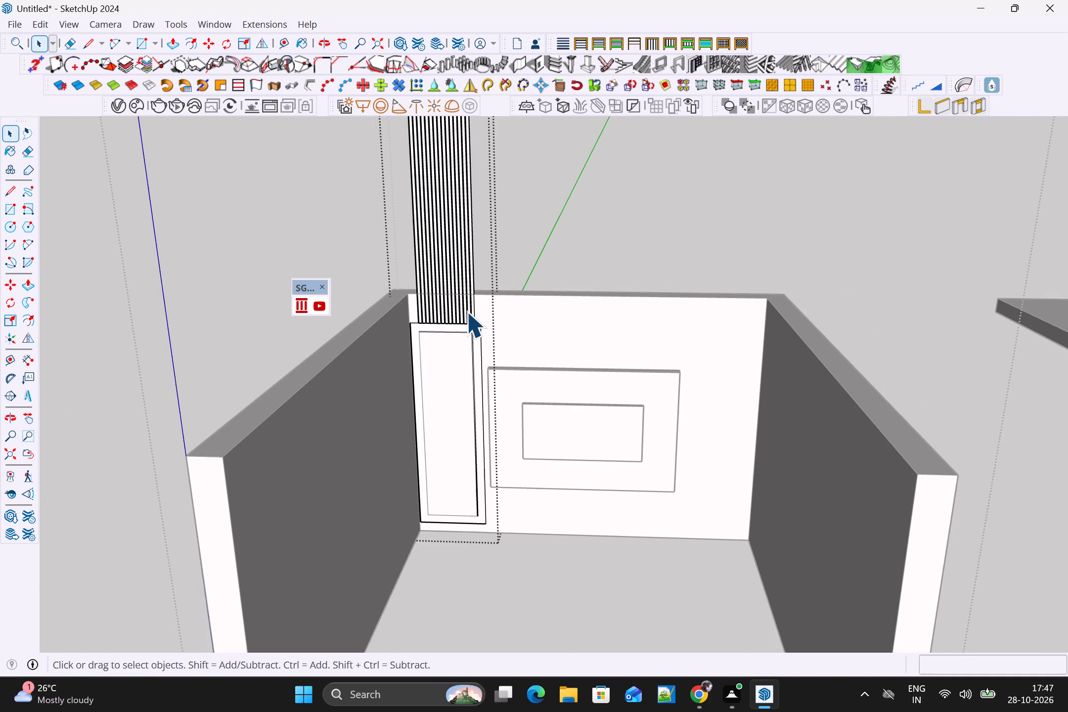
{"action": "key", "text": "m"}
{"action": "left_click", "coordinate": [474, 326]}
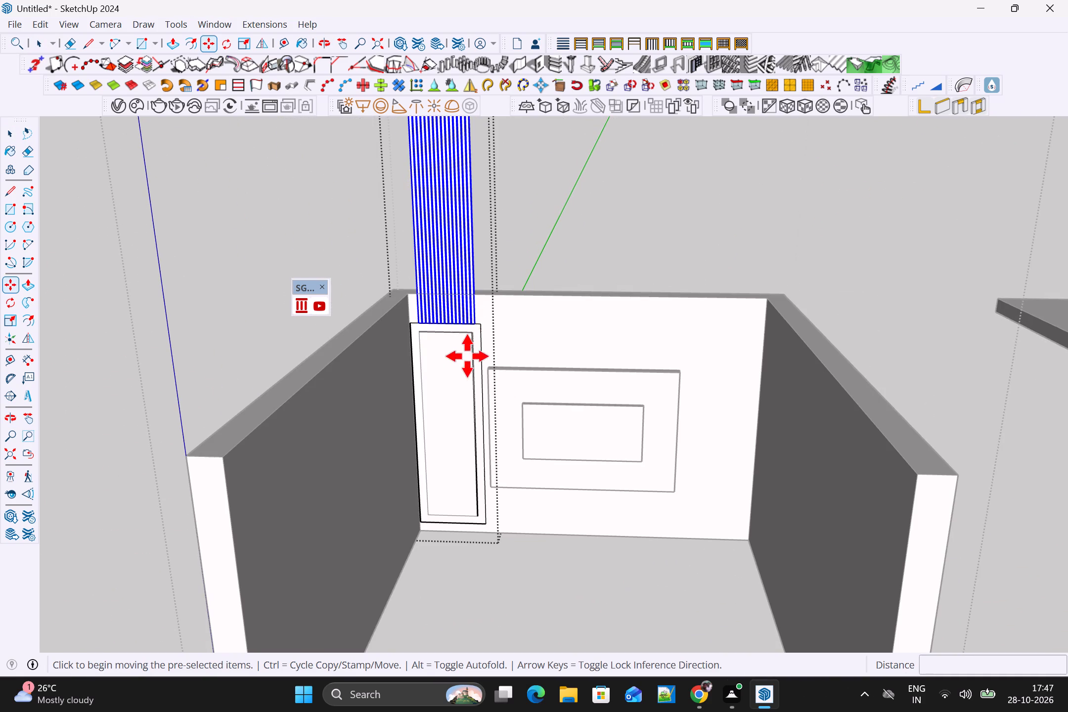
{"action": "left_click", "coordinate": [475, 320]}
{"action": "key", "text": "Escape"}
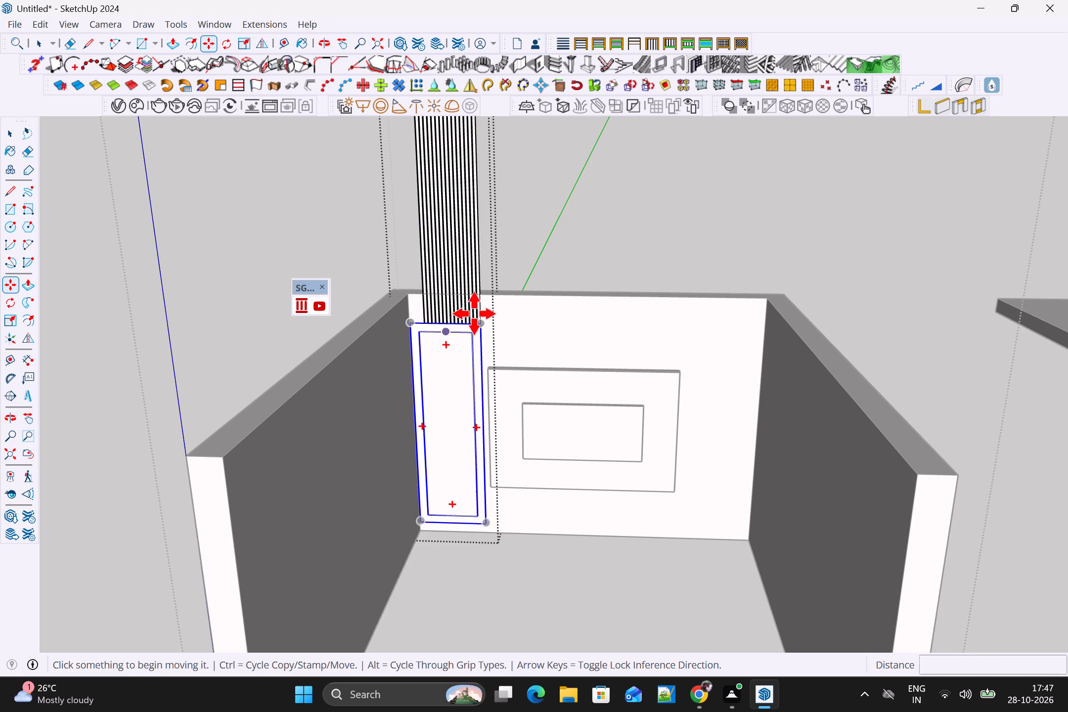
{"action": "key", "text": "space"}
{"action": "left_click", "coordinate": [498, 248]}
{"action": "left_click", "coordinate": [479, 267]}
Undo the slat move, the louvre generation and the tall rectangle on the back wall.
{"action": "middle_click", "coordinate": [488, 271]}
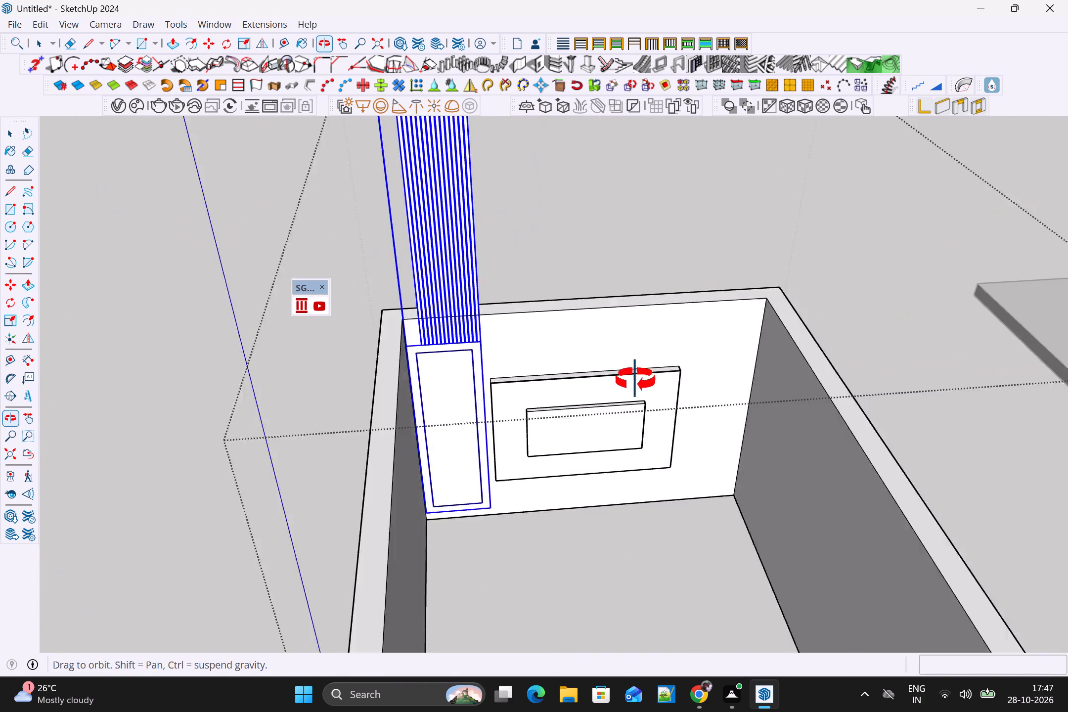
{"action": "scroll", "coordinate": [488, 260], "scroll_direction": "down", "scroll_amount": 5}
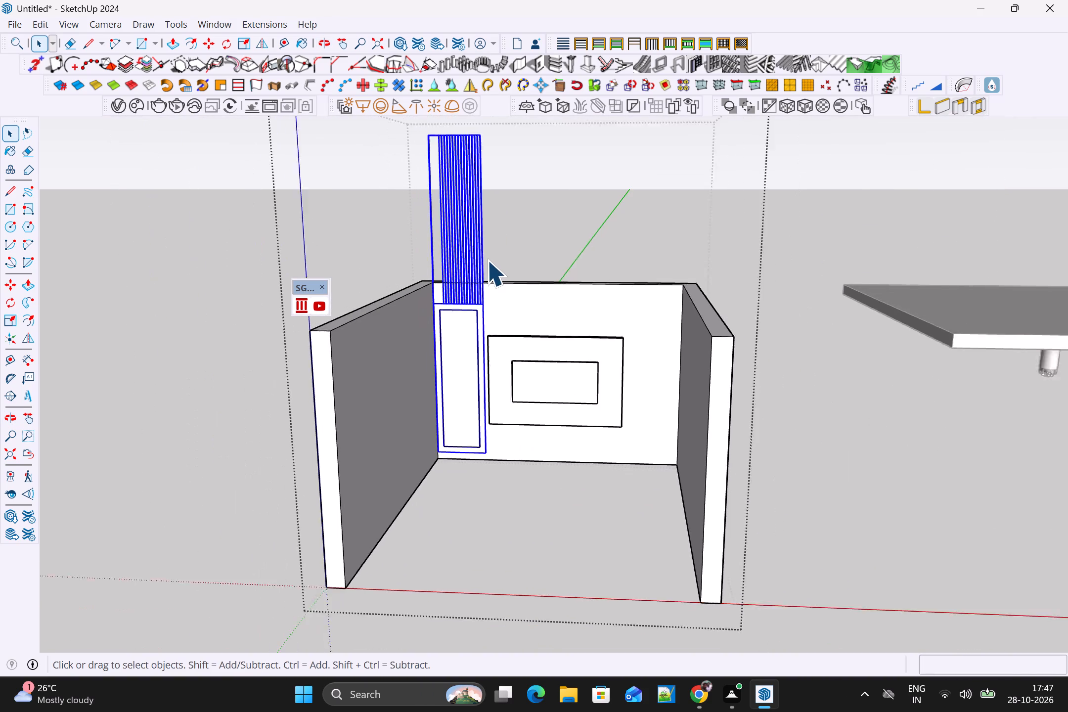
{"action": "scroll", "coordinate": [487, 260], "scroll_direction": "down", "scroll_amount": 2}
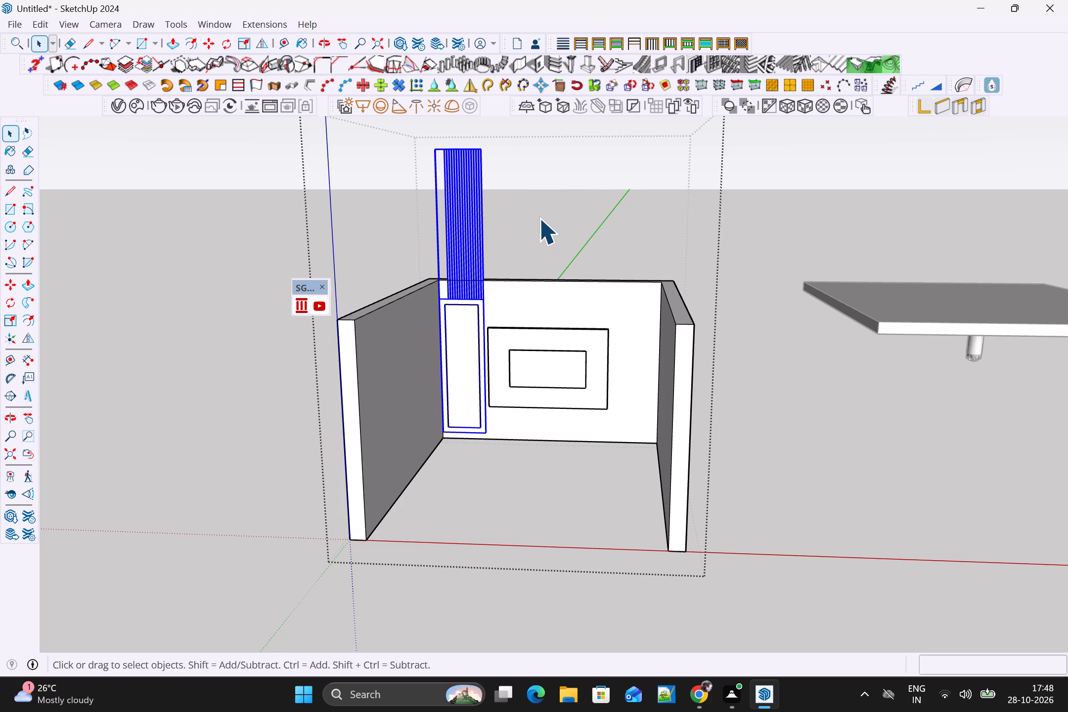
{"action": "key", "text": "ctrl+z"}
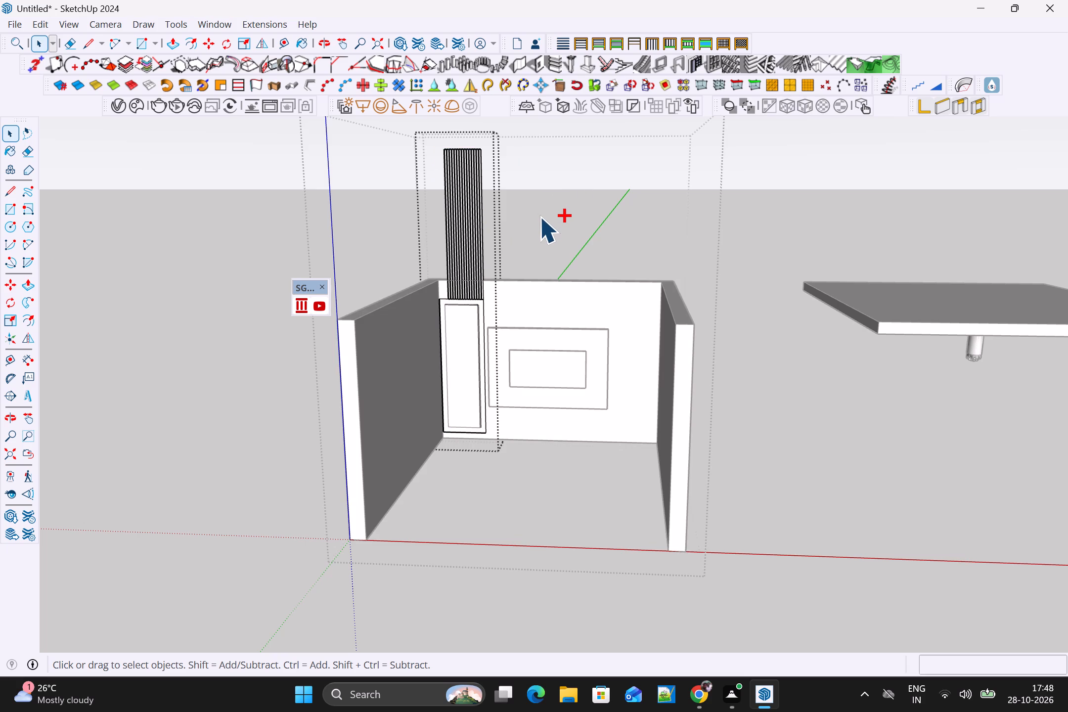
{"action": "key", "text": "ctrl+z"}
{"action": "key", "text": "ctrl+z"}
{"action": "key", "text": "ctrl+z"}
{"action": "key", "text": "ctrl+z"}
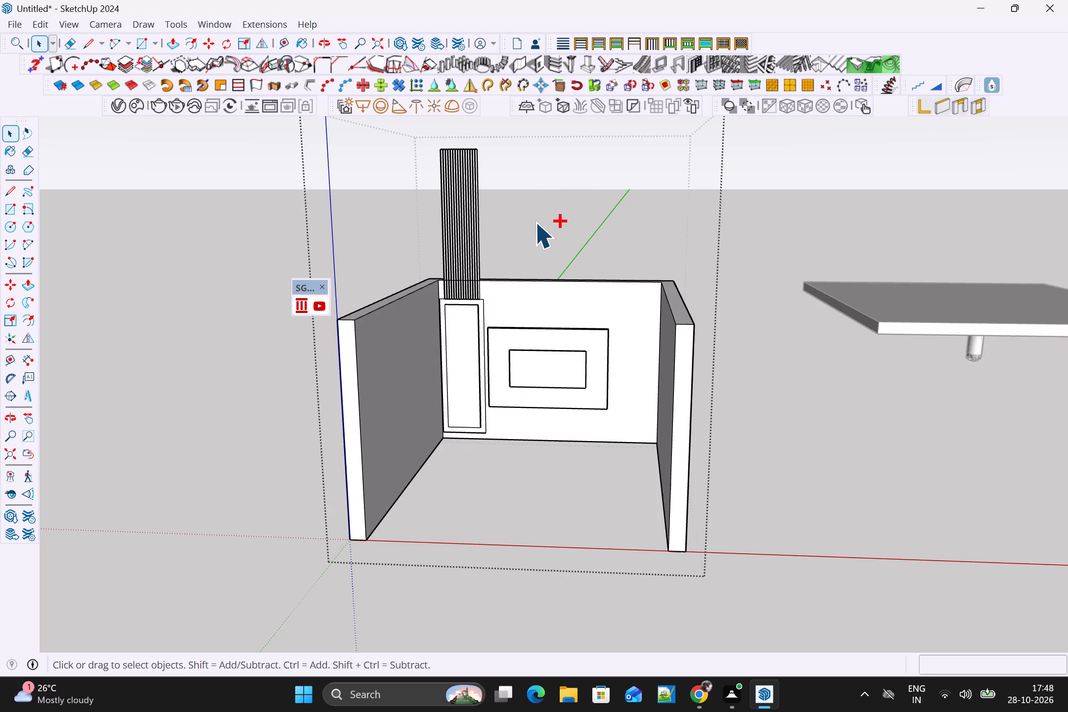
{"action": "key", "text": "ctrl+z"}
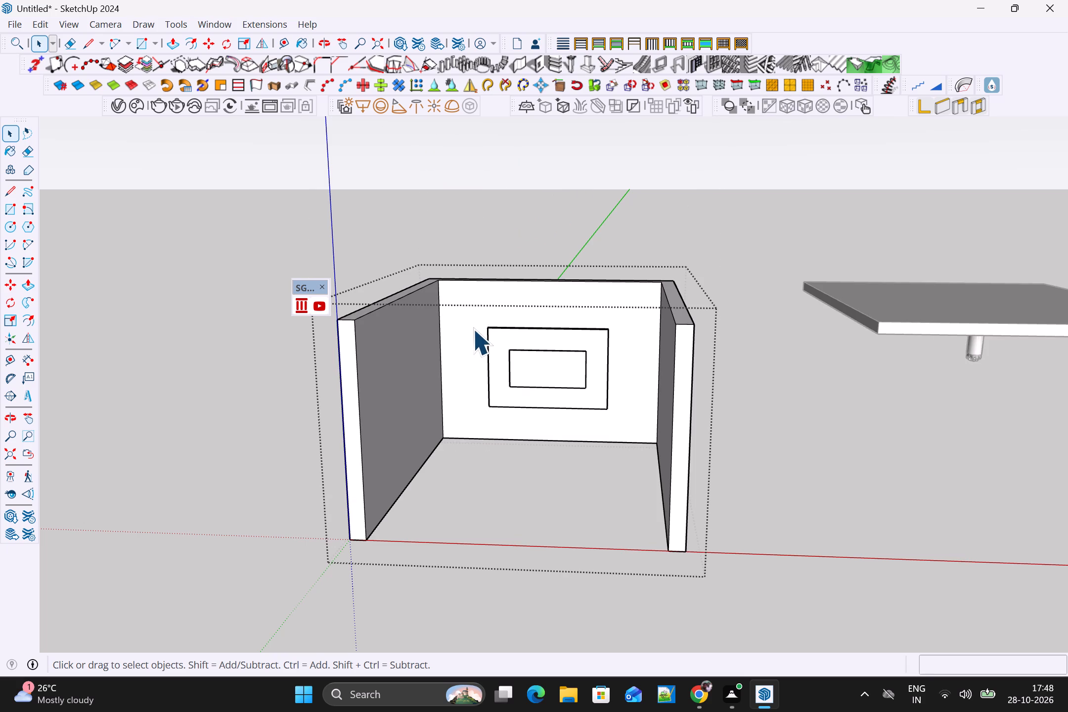
Draw a tall, narrow rectangle on the back wall between the side wall and the layered panel.
{"action": "left_click", "coordinate": [473, 328]}
{"action": "scroll", "coordinate": [470, 328], "scroll_direction": "up", "scroll_amount": 4}
{"action": "double_click", "coordinate": [470, 328]}
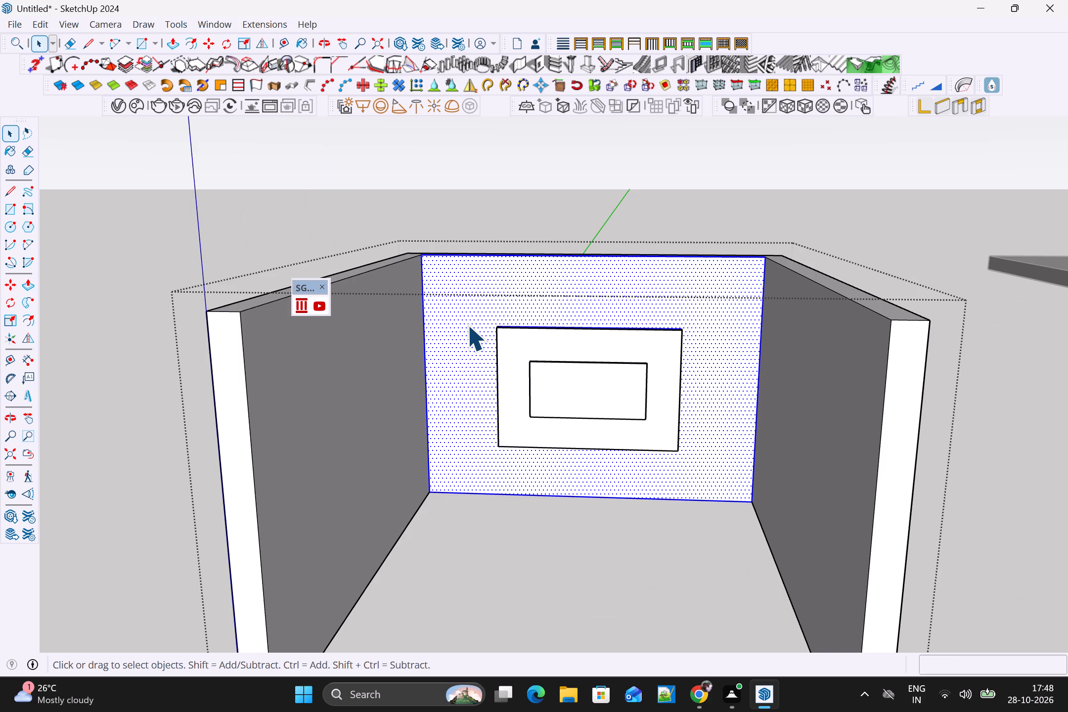
{"action": "left_click", "coordinate": [446, 331]}
{"action": "left_click", "coordinate": [445, 332]}
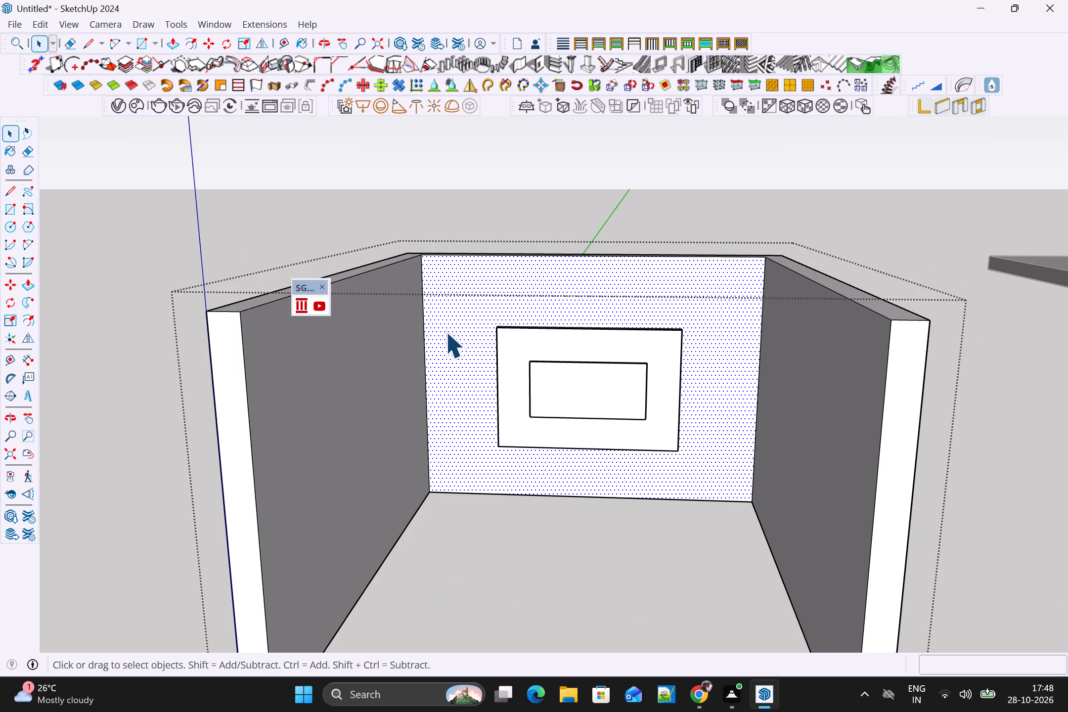
{"action": "left_click", "coordinate": [446, 332]}
{"action": "key", "text": "r"}
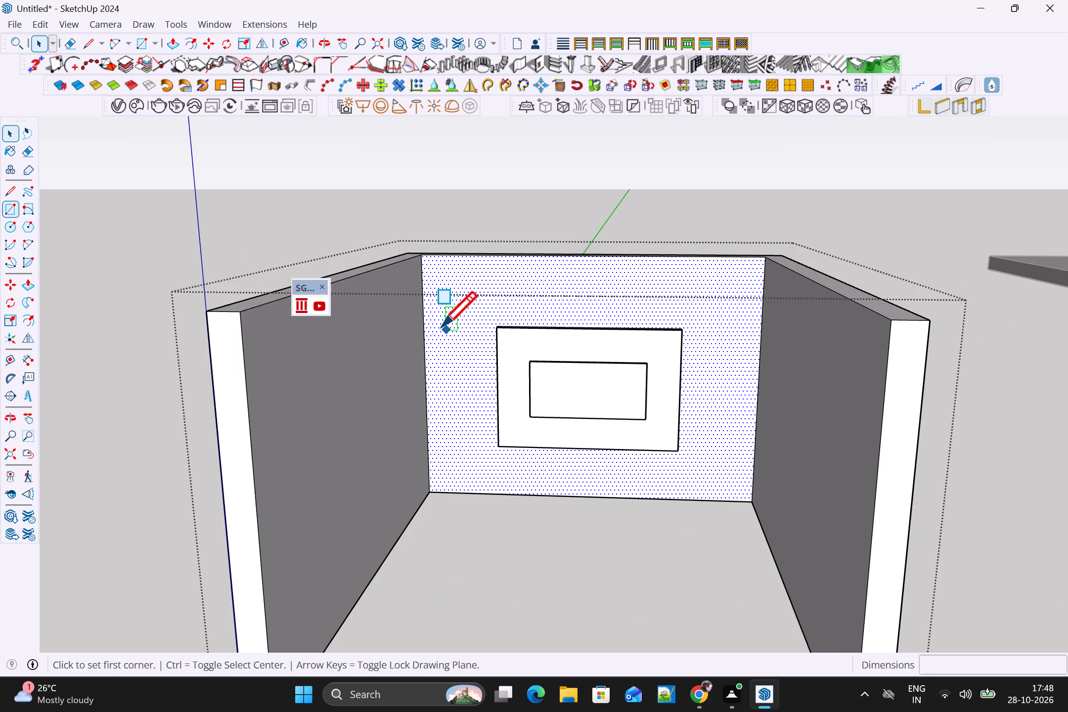
{"action": "left_click", "coordinate": [438, 302]}
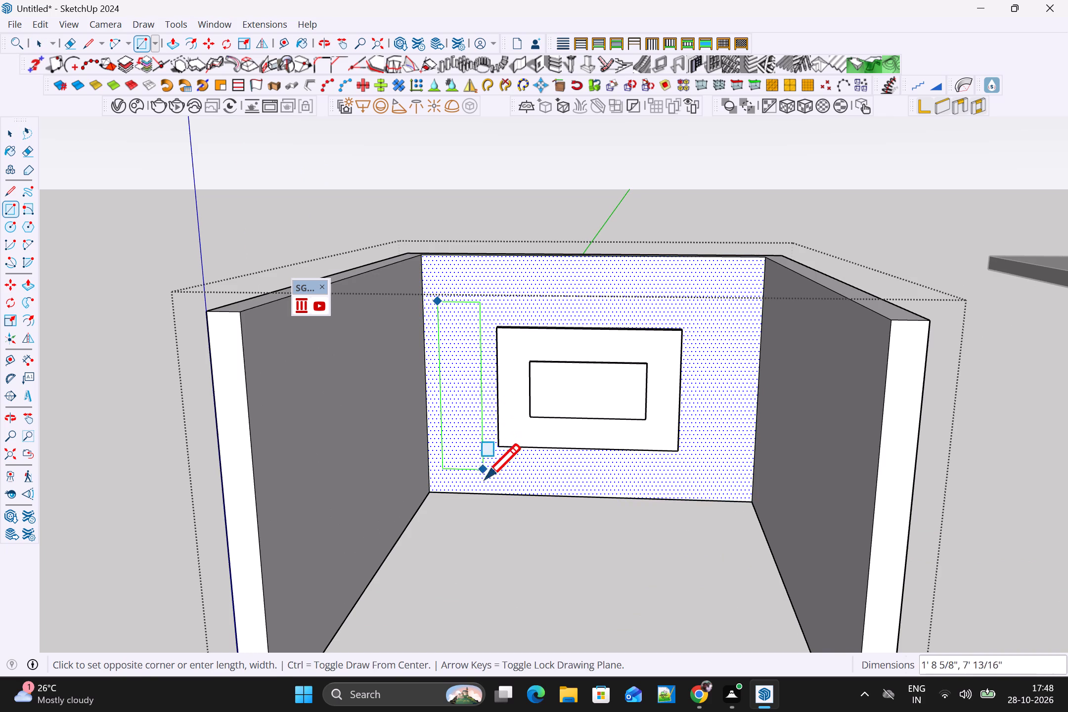
{"action": "left_click", "coordinate": [490, 483]}
{"action": "key", "text": "space"}
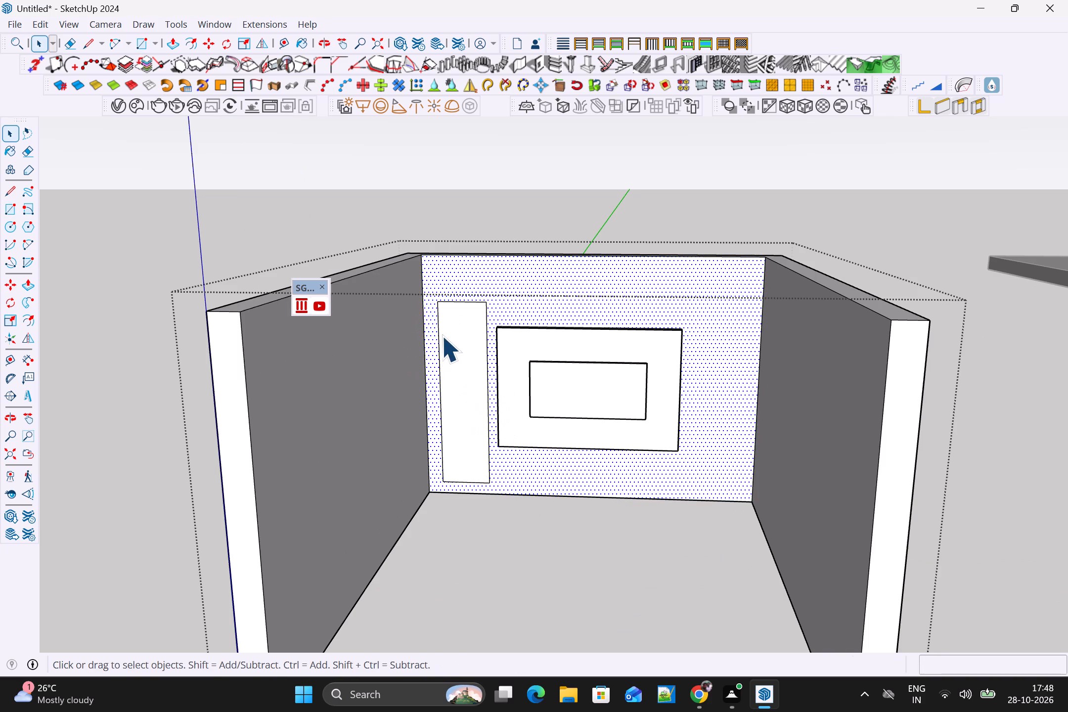
Generate SG Louvres from the tall rectangle's face and four edges, keeping the Round profile, 1.5 in width, 0.25 in gap and 110 wall height.
{"action": "left_click_drag", "start_coordinate": [484, 309], "coordinate": [448, 334]}
{"action": "left_click", "coordinate": [457, 324]}
{"action": "left_click_drag", "start_coordinate": [474, 298], "coordinate": [472, 301]}
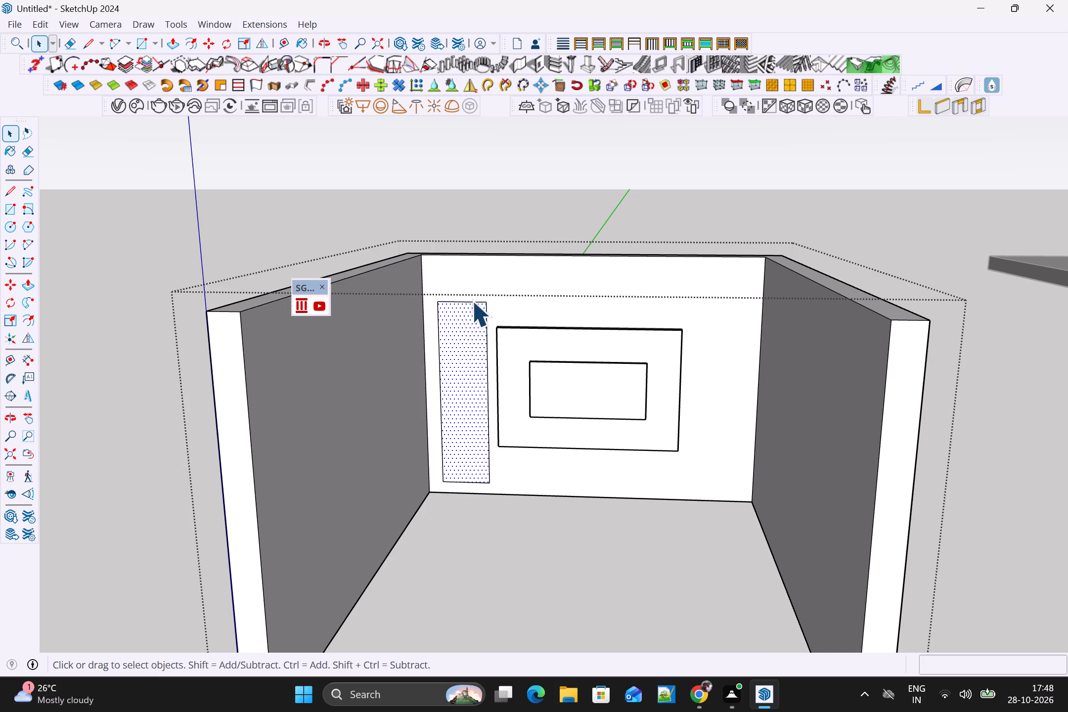
{"action": "left_click_drag", "start_coordinate": [472, 301], "coordinate": [442, 368]}
{"action": "left_click", "coordinate": [459, 357]}
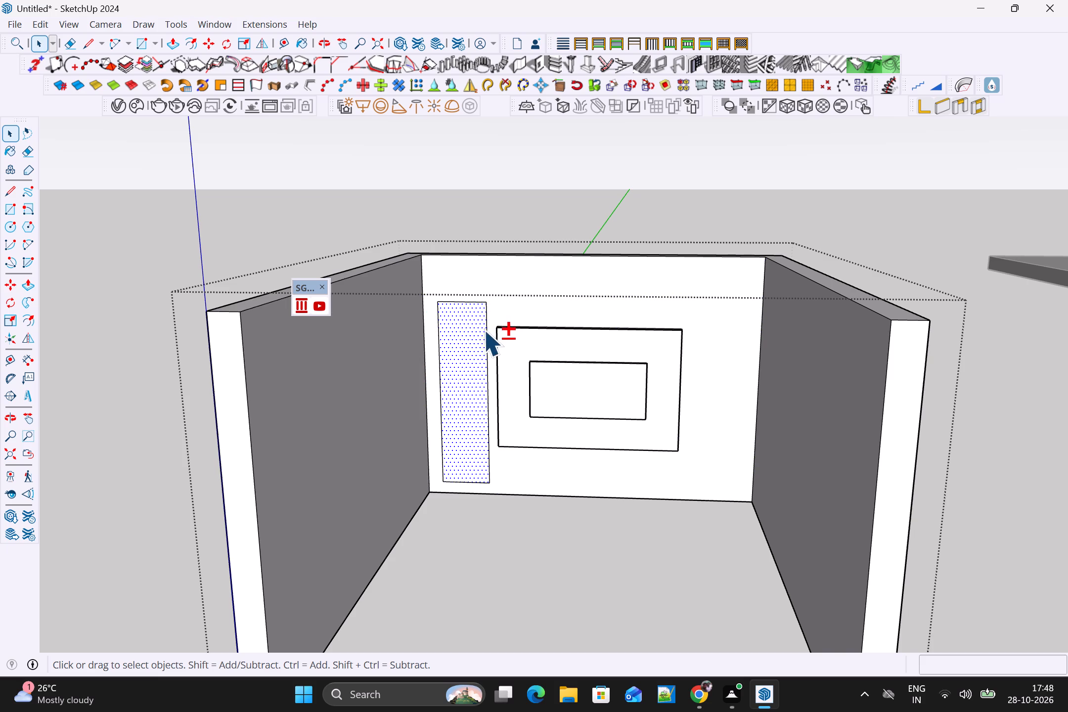
{"action": "left_click", "coordinate": [484, 330], "text": "shift"}
{"action": "left_click", "coordinate": [471, 322], "text": "shift"}
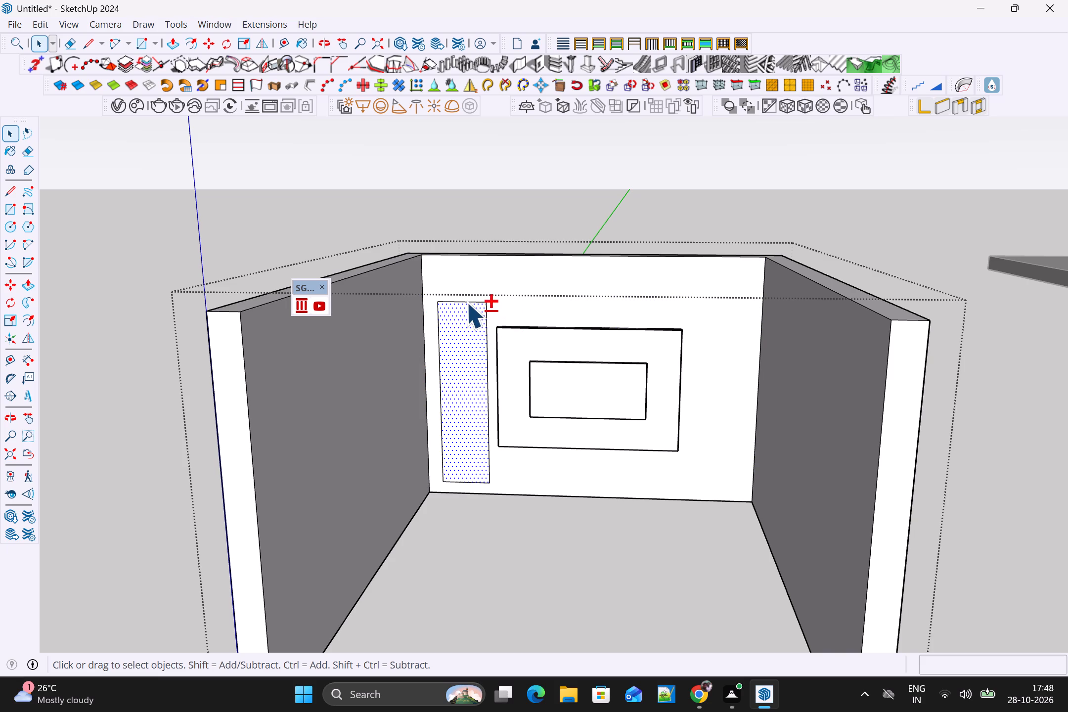
{"action": "left_click", "coordinate": [466, 302], "text": "shift"}
{"action": "left_click", "coordinate": [437, 330], "text": "shift"}
{"action": "left_click", "coordinate": [486, 342], "text": "shift"}
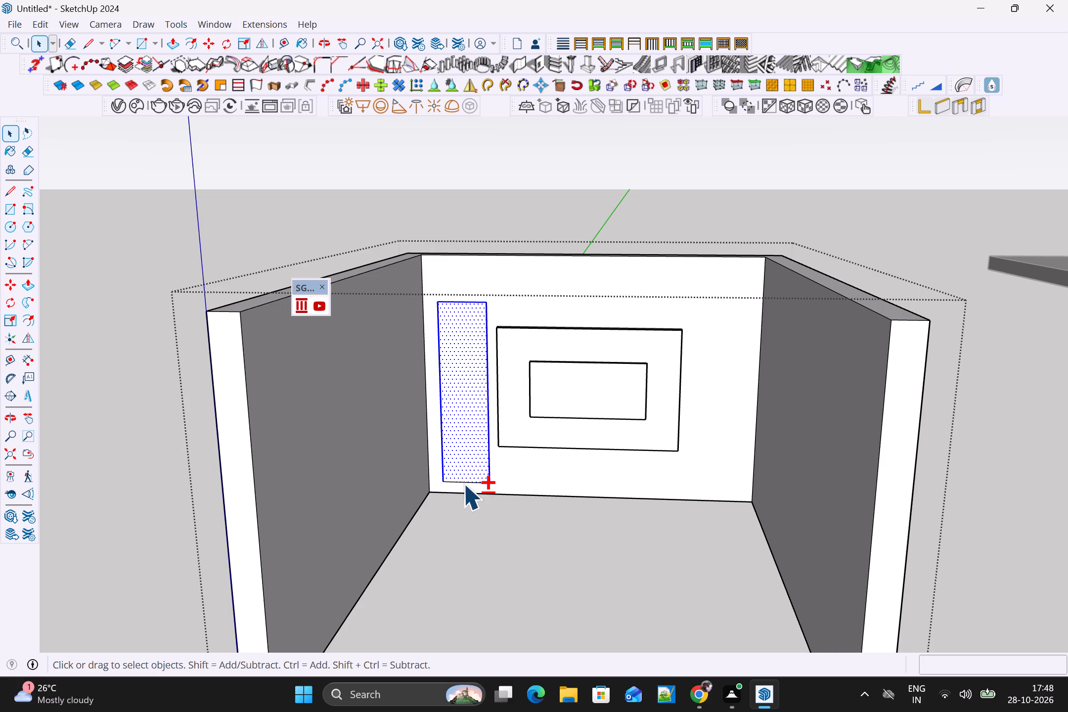
{"action": "left_click", "coordinate": [463, 481], "text": "shift"}
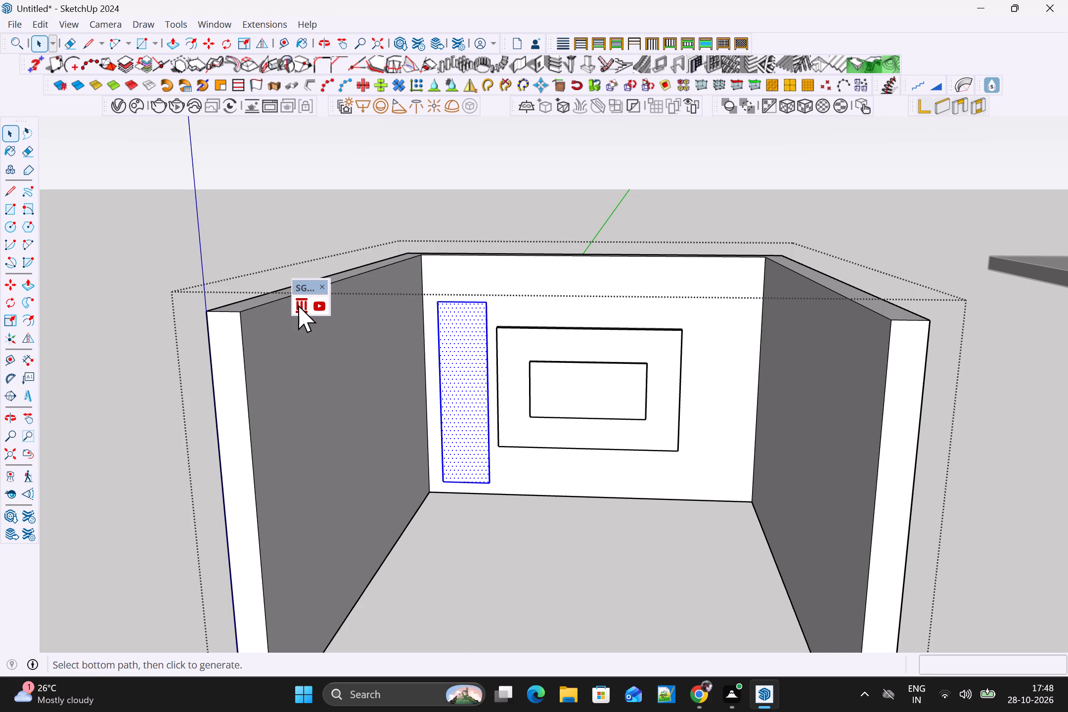
{"action": "left_click", "coordinate": [298, 305]}
{"action": "scroll", "coordinate": [138, 360], "scroll_direction": "down", "scroll_amount": 2}
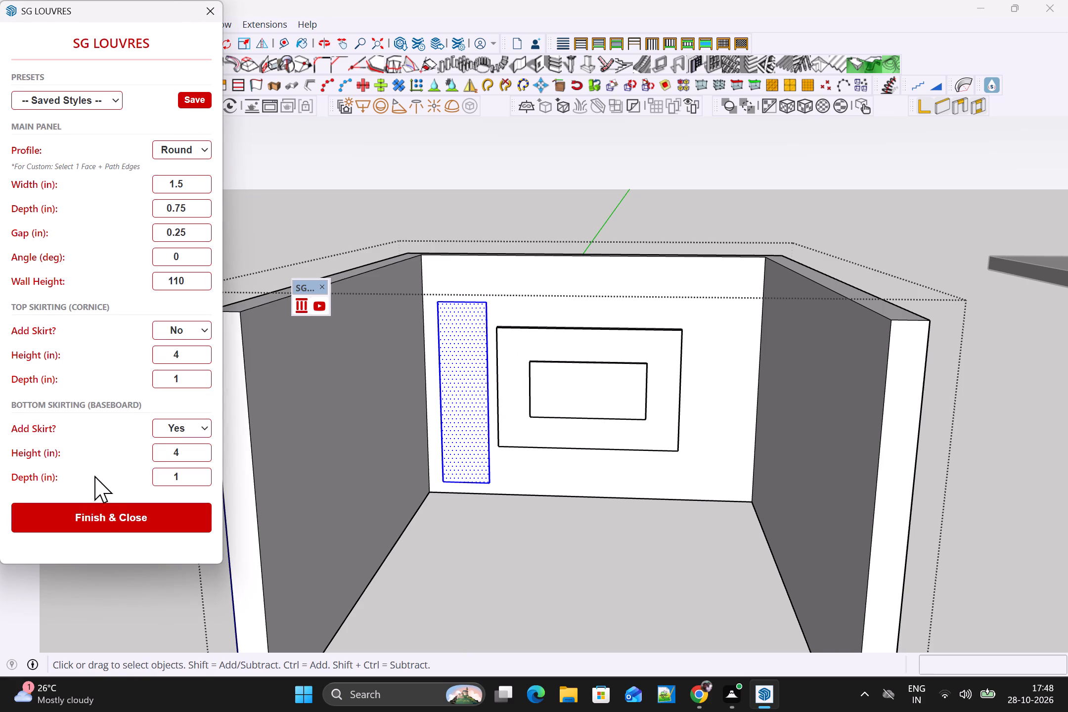
{"action": "left_click", "coordinate": [86, 519]}
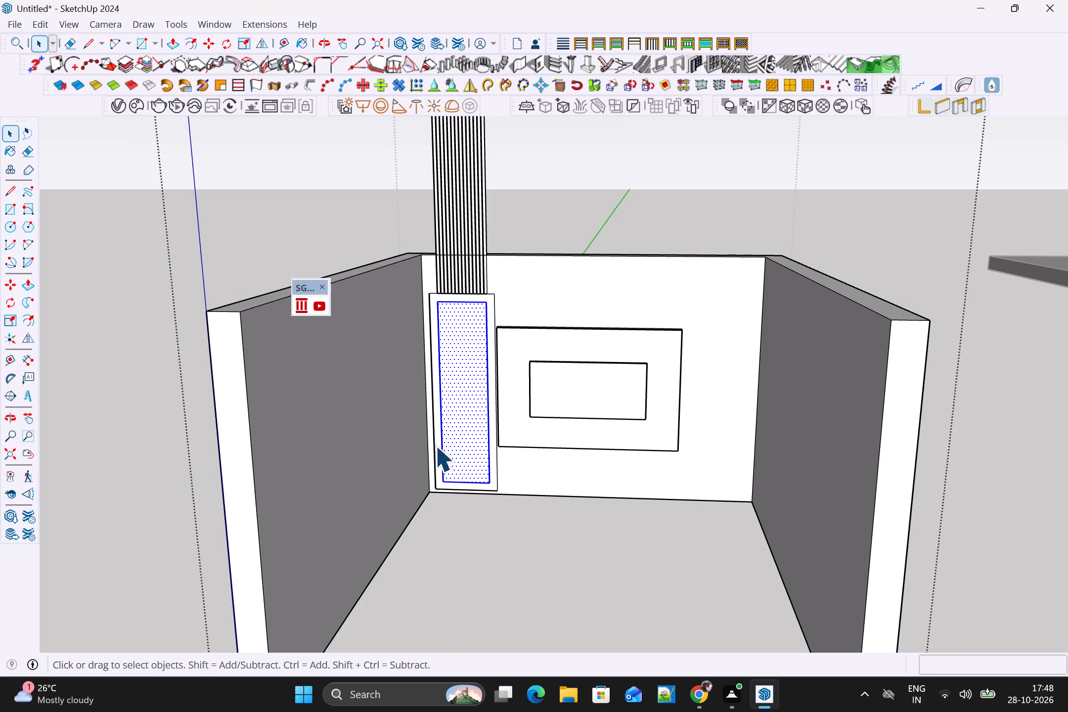
Examine the generated louvres from several sides, including their height relative to the walls and their slat profile.
{"action": "scroll", "coordinate": [438, 429], "scroll_direction": "down", "scroll_amount": 1}
{"action": "scroll", "coordinate": [495, 333], "scroll_direction": "down", "scroll_amount": 2}
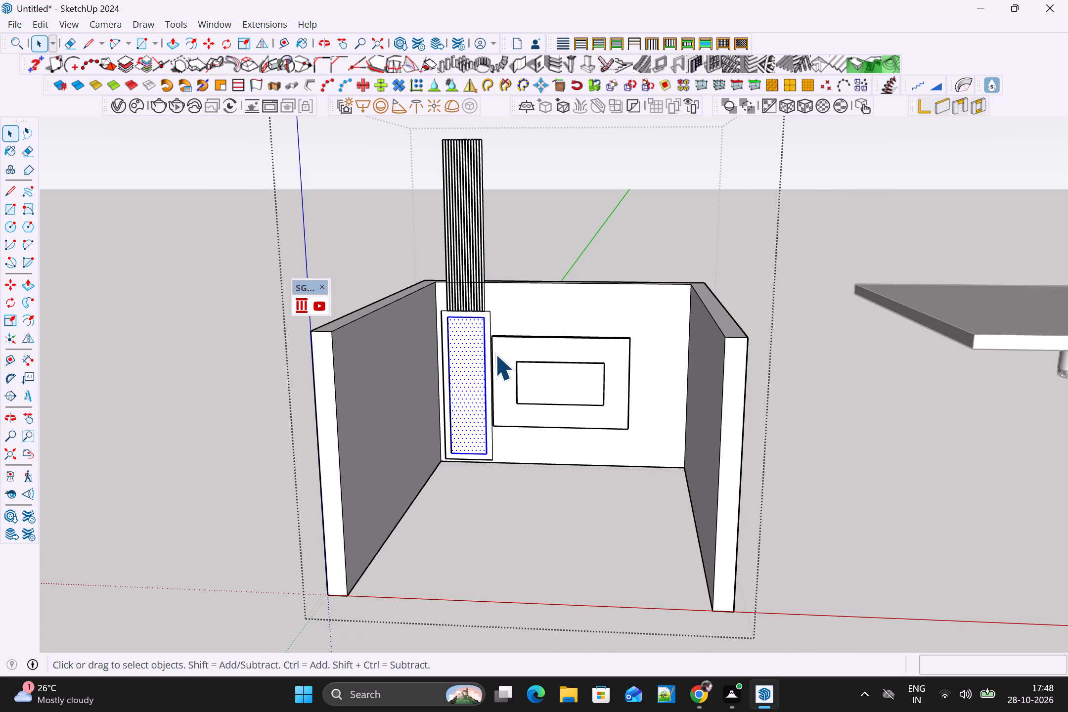
{"action": "middle_click_drag", "start_coordinate": [483, 400], "coordinate": [0, 437]}
{"action": "middle_click_drag", "start_coordinate": [1043, 324], "coordinate": [417, 378]}
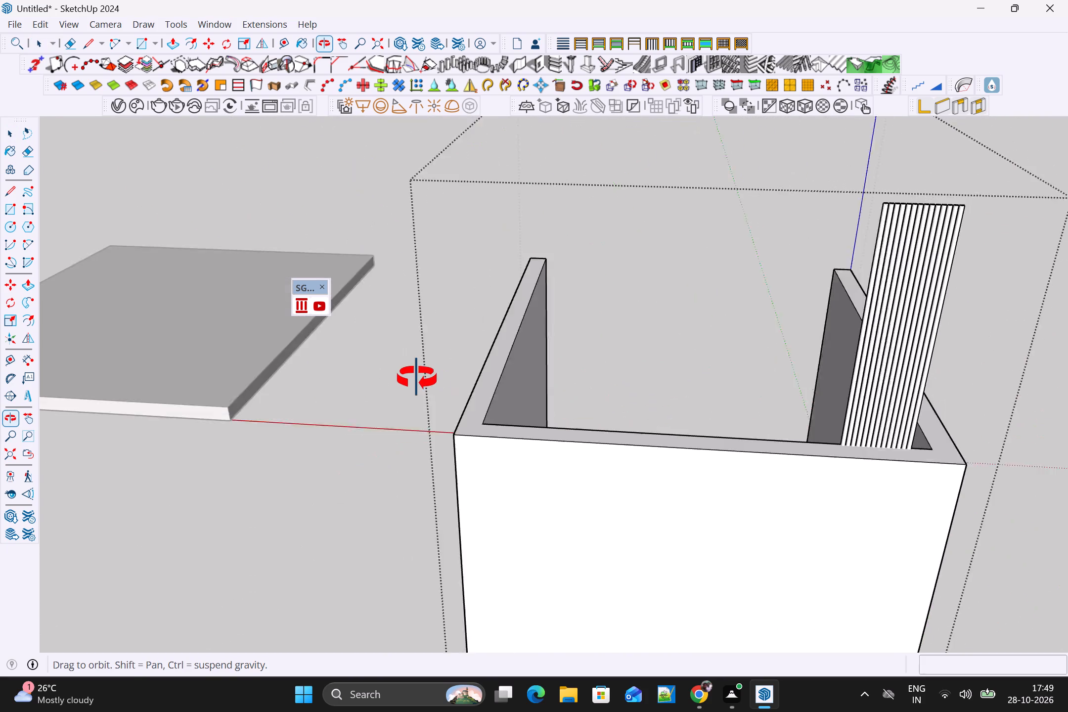
{"action": "middle_click_drag", "start_coordinate": [417, 378], "coordinate": [216, 347]}
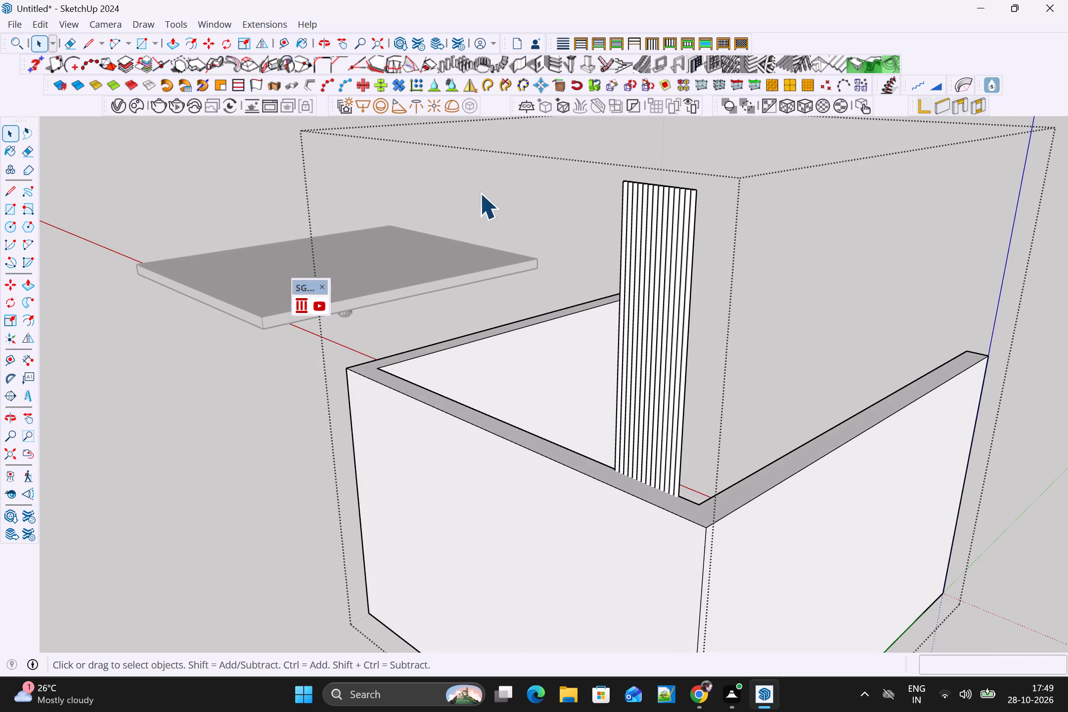
{"action": "scroll", "coordinate": [477, 192], "scroll_direction": "up", "scroll_amount": 6}
{"action": "middle_click_drag", "start_coordinate": [722, 239], "coordinate": [436, 359]}
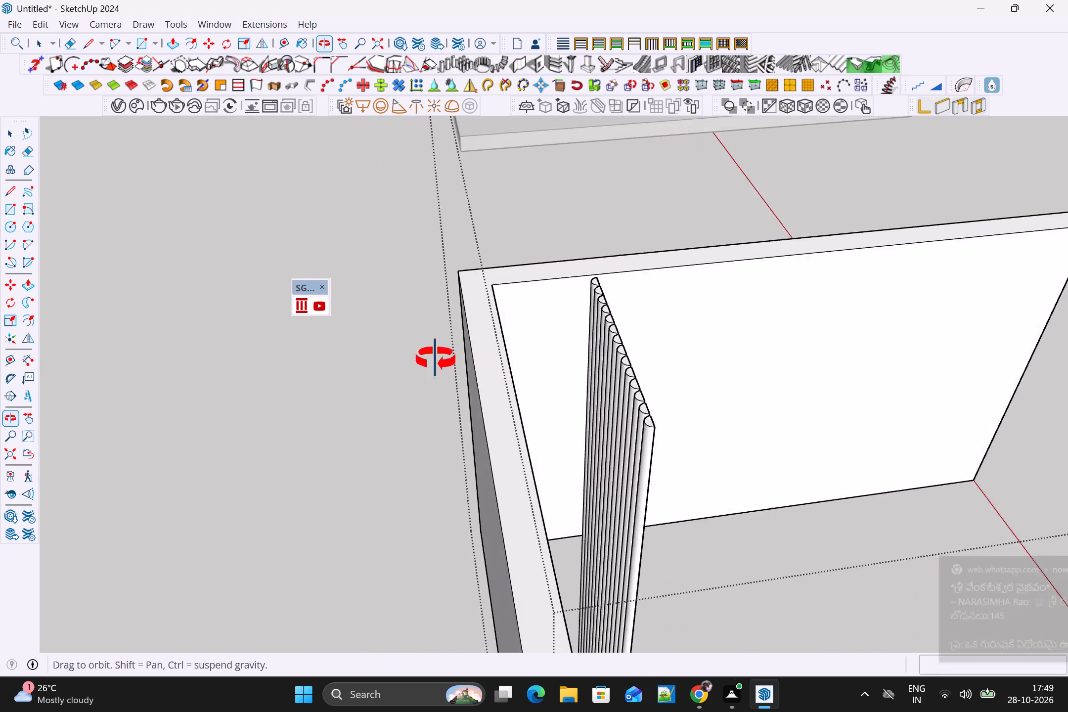
{"action": "middle_click_drag", "start_coordinate": [436, 359], "coordinate": [0, 255]}
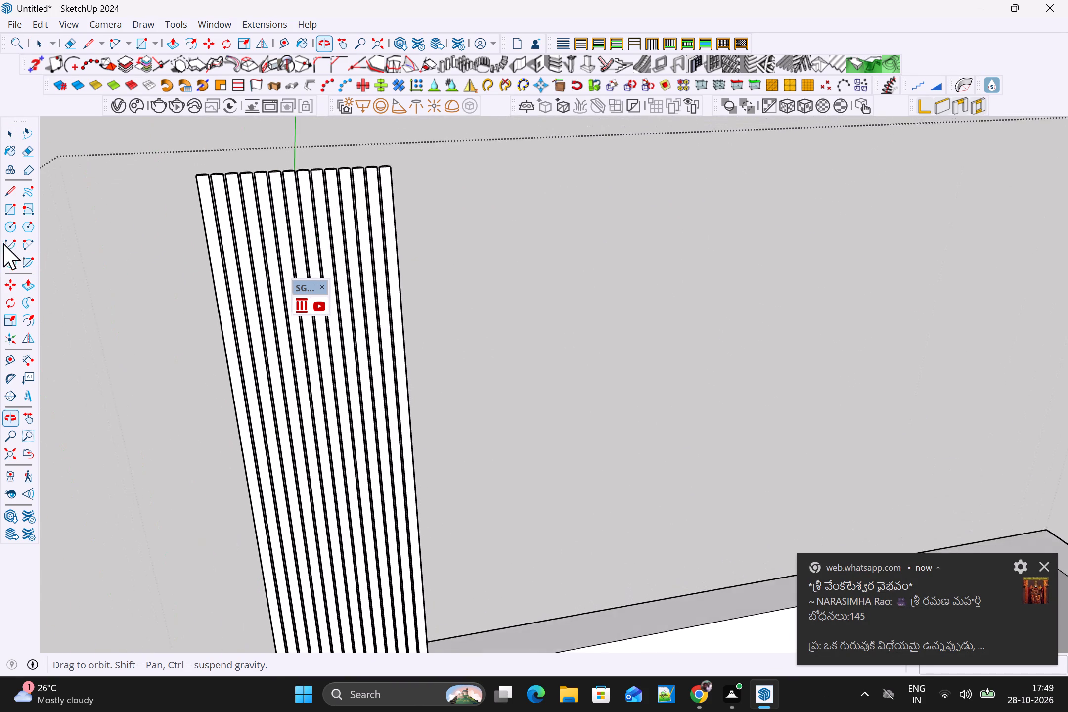
{"action": "scroll", "coordinate": [649, 239], "scroll_direction": "down", "scroll_amount": 10}
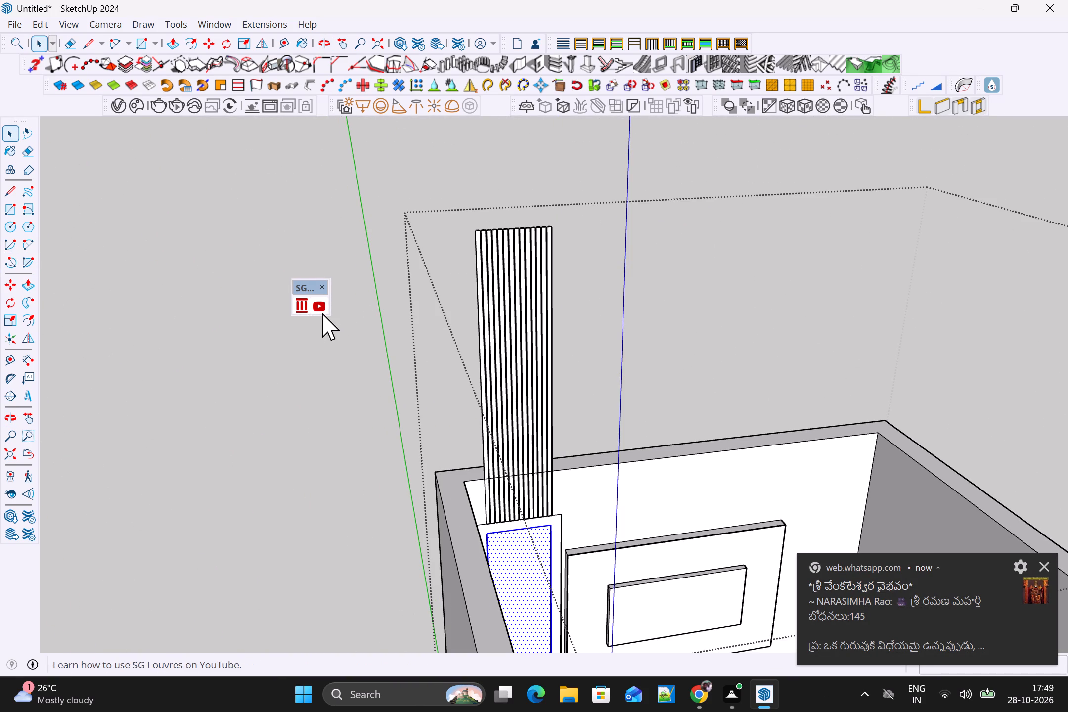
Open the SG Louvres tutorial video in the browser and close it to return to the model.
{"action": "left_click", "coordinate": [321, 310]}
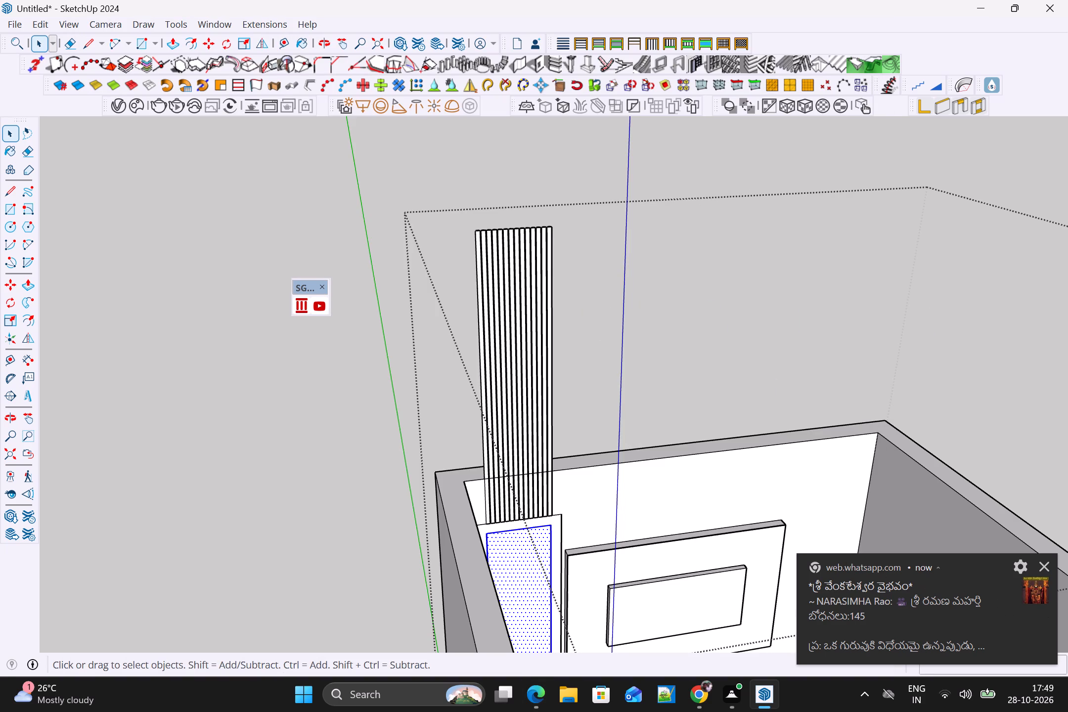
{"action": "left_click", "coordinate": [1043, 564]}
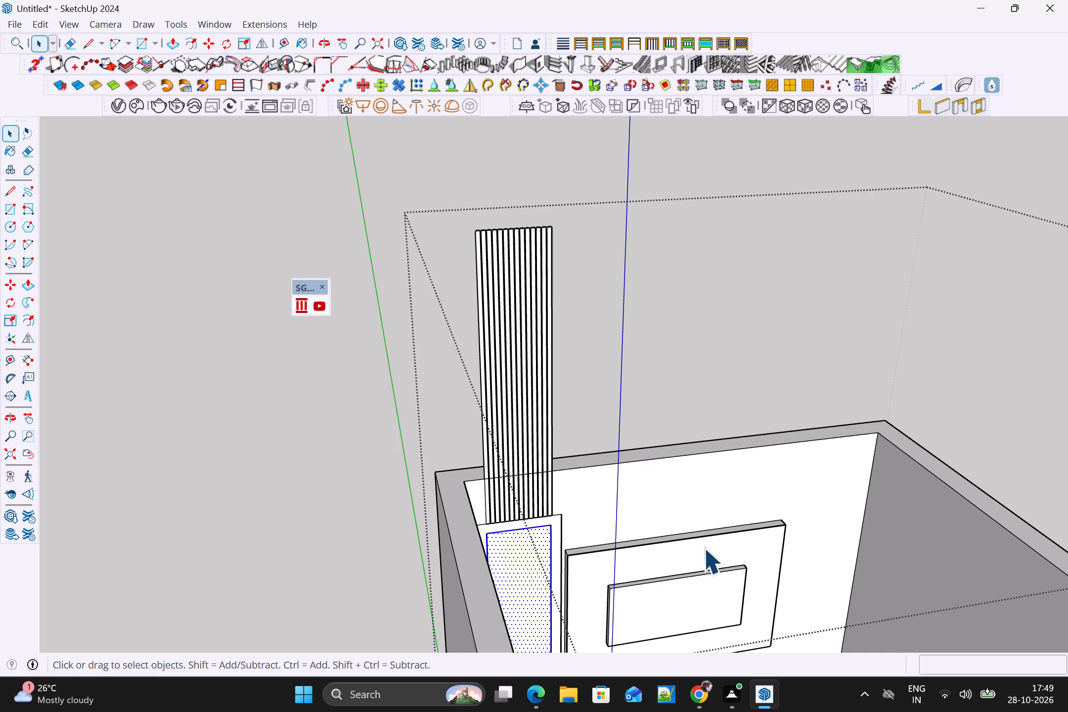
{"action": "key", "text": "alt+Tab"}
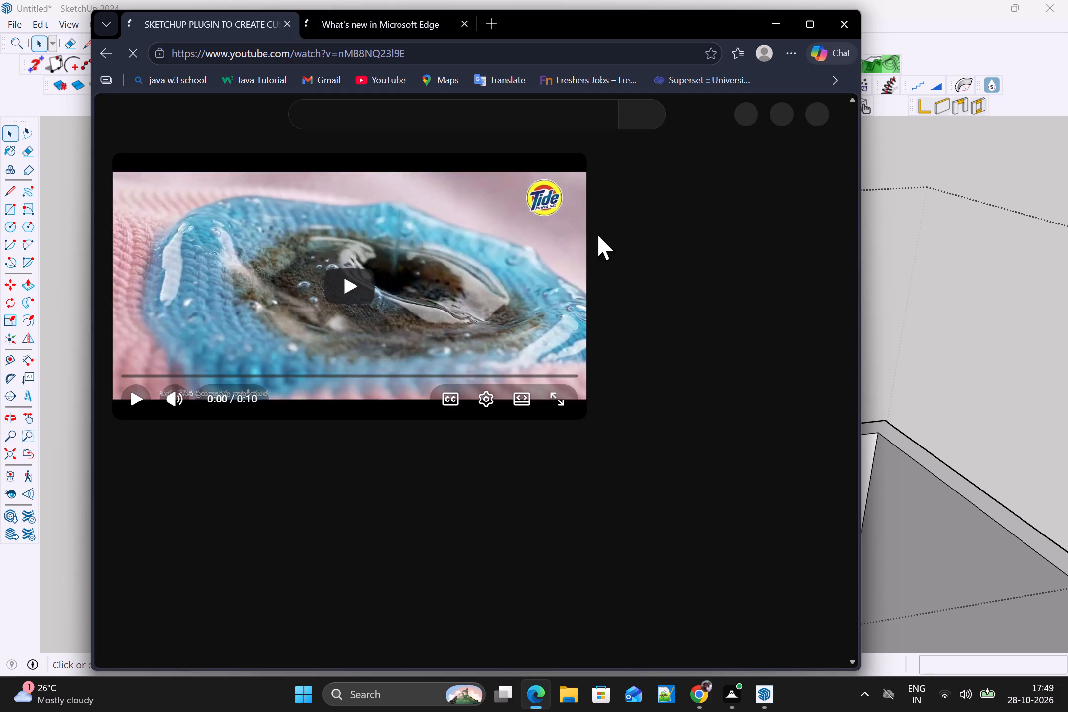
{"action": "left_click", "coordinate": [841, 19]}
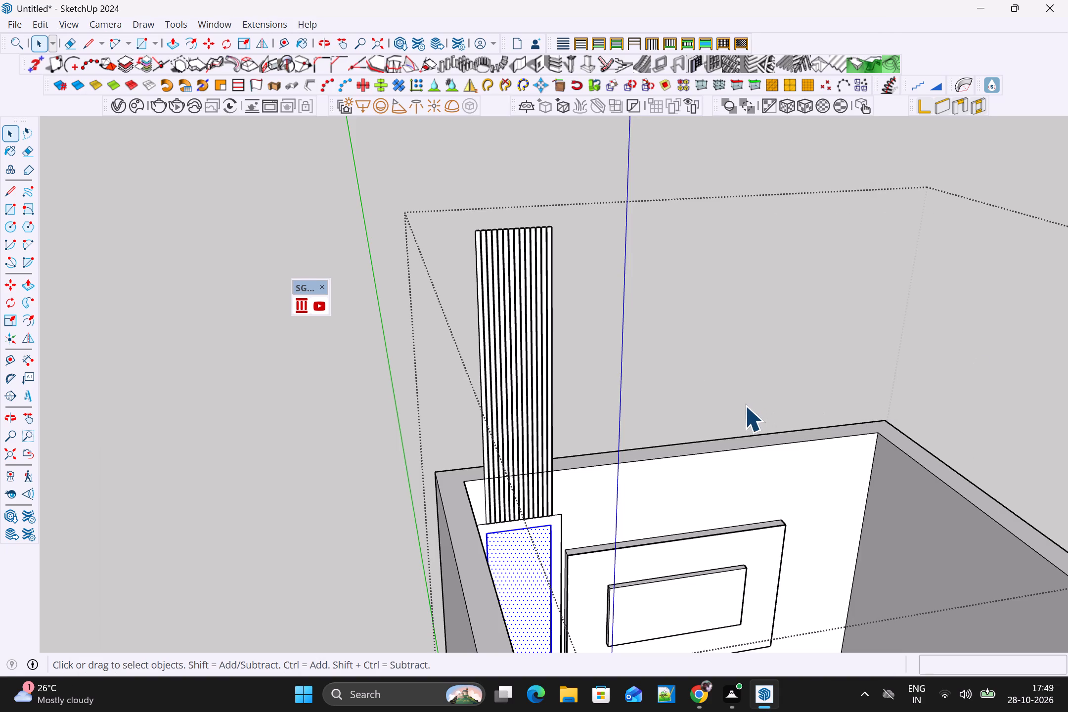
Inside the louvre group, move the vertical slats down about 9' 2" to the frame's inner top edge, and leave the group.
{"action": "scroll", "coordinate": [306, 306], "scroll_direction": "up", "scroll_amount": 3}
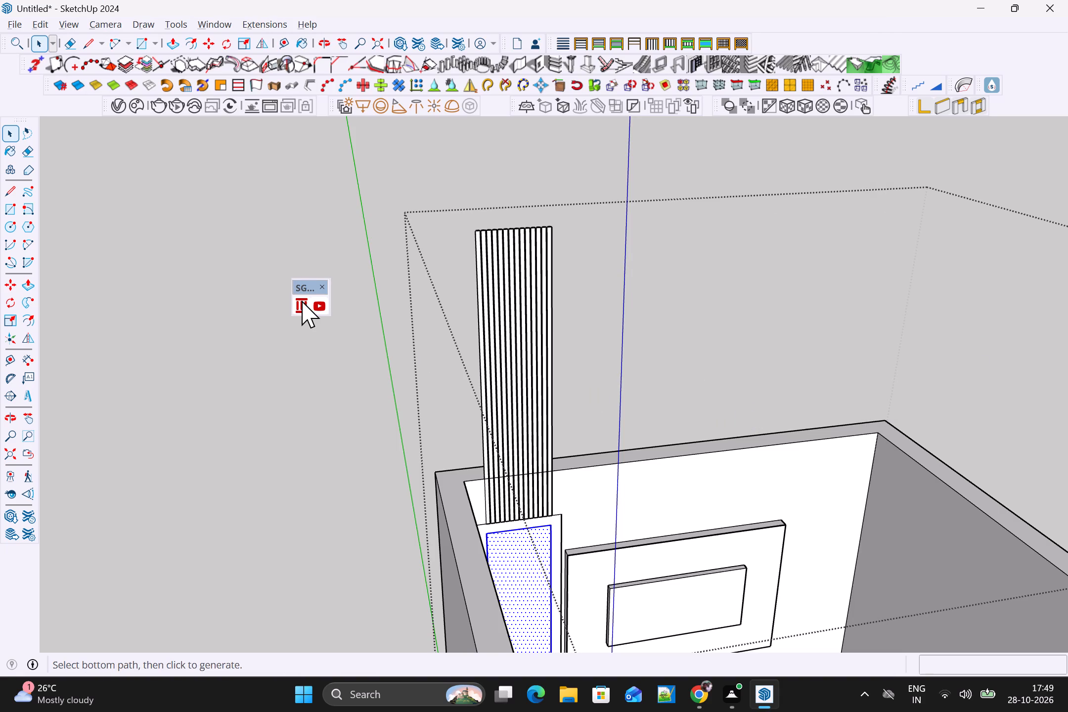
{"action": "scroll", "coordinate": [302, 301], "scroll_direction": "up", "scroll_amount": 2}
{"action": "scroll", "coordinate": [434, 305], "scroll_direction": "down", "scroll_amount": 3}
{"action": "middle_click_drag", "start_coordinate": [630, 506], "coordinate": [437, 492]}
{"action": "scroll", "coordinate": [545, 400], "scroll_direction": "up", "scroll_amount": 4}
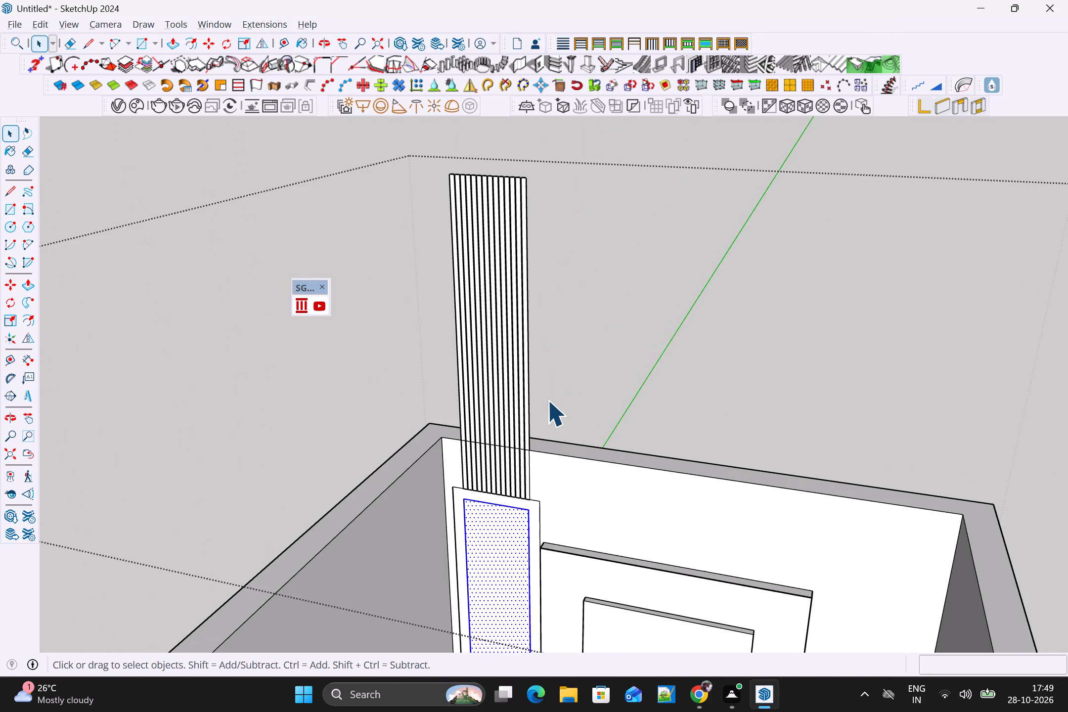
{"action": "left_click", "coordinate": [494, 343]}
{"action": "triple_click", "coordinate": [496, 338]}
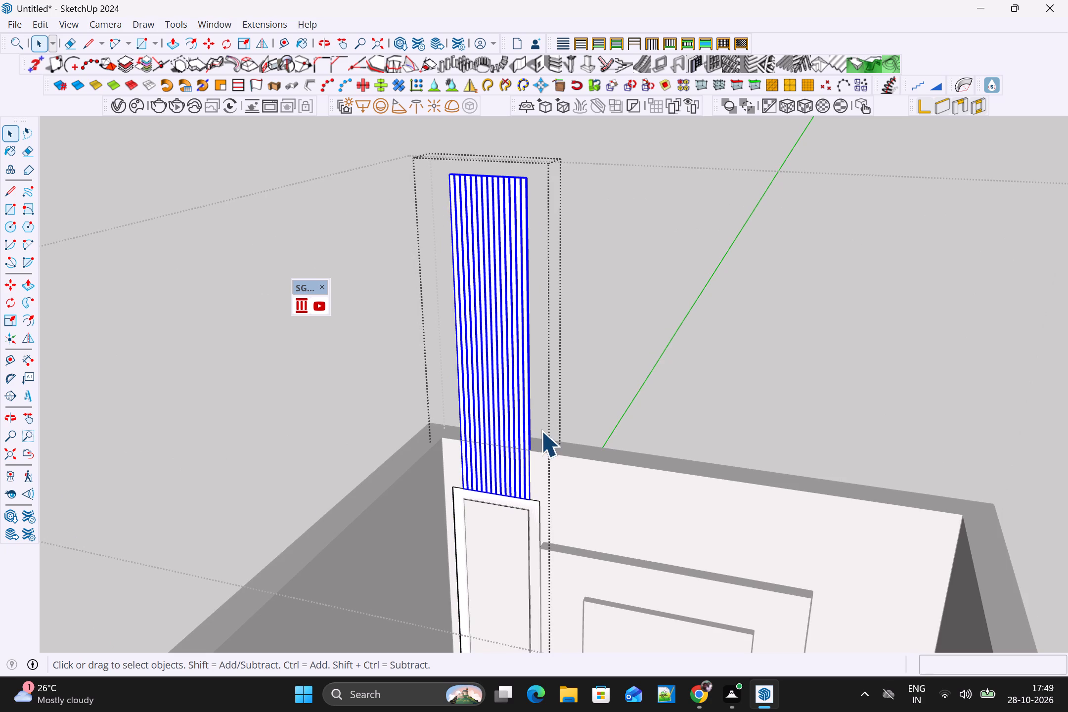
{"action": "key", "text": "m"}
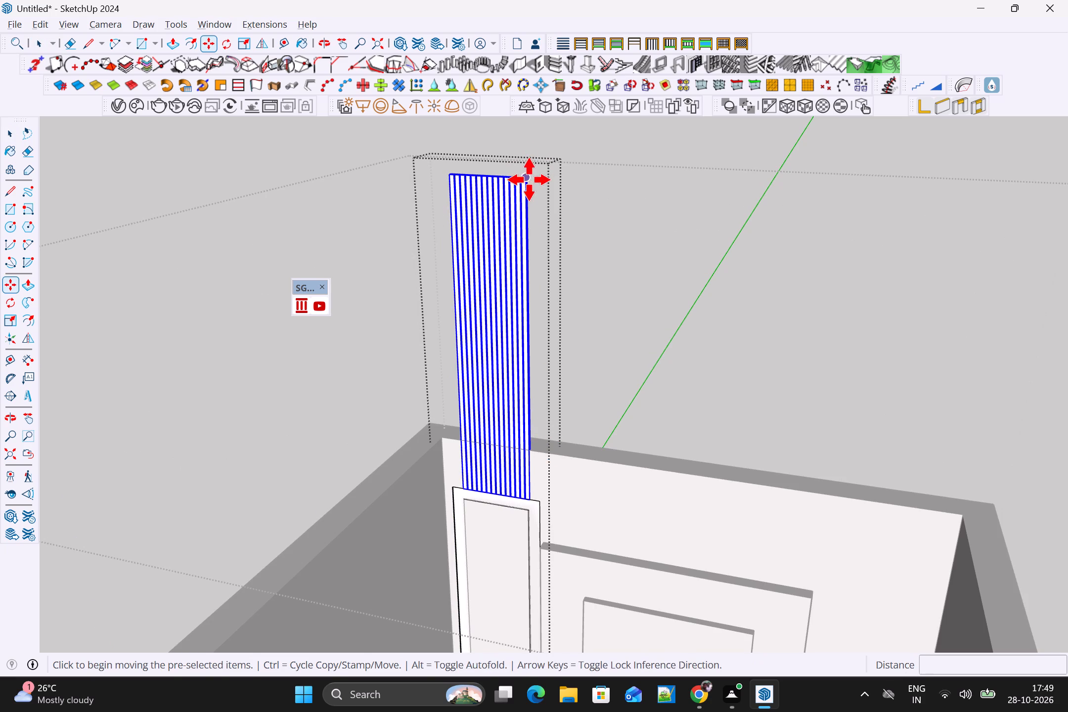
{"action": "left_click", "coordinate": [529, 179]}
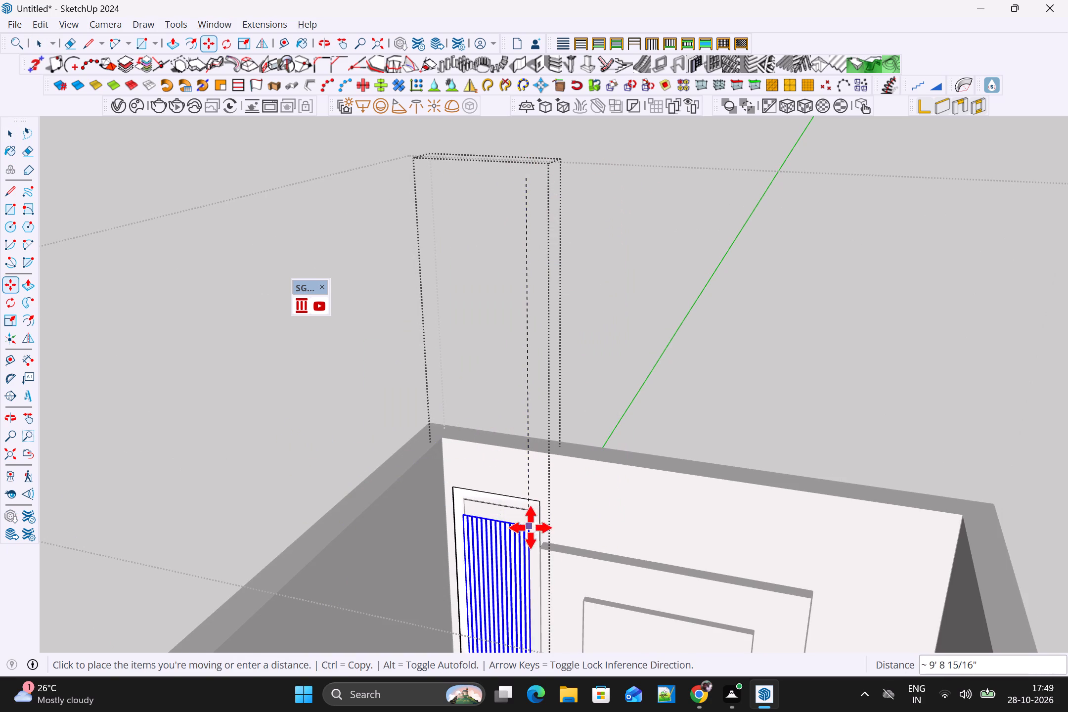
{"action": "scroll", "coordinate": [535, 520], "scroll_direction": "up", "scroll_amount": 4}
{"action": "middle_click_drag", "start_coordinate": [537, 515], "coordinate": [598, 494]}
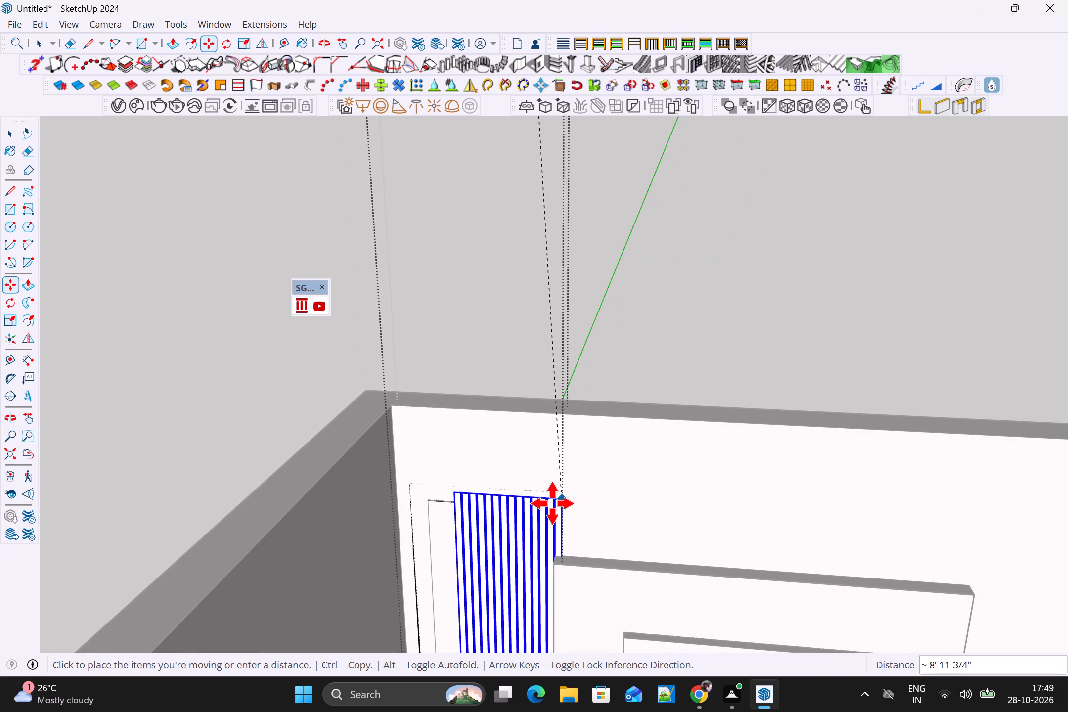
{"action": "left_click", "coordinate": [523, 506]}
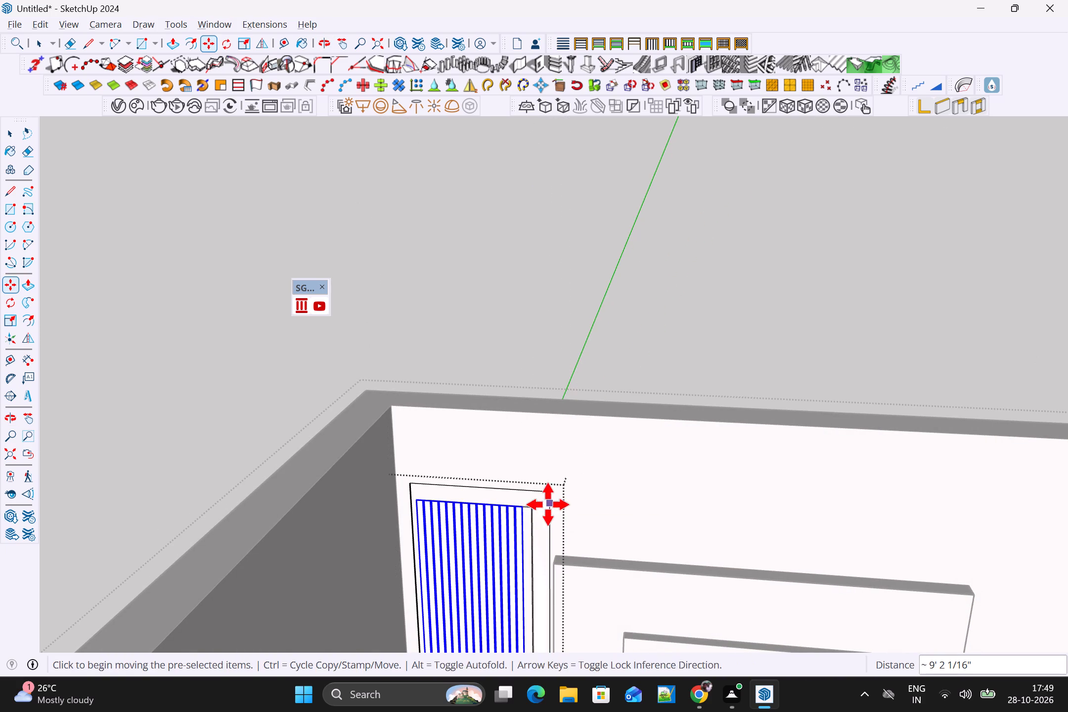
{"action": "key", "text": "space"}
{"action": "left_click", "coordinate": [628, 315]}
Move the whole louvre group up about 1' 2 3/8" so the slats' bottom corner meets the wall rectangle's bottom corner.
{"action": "scroll", "coordinate": [636, 355], "scroll_direction": "down", "scroll_amount": 2}
{"action": "middle_click_drag", "start_coordinate": [624, 384], "coordinate": [617, 249]}
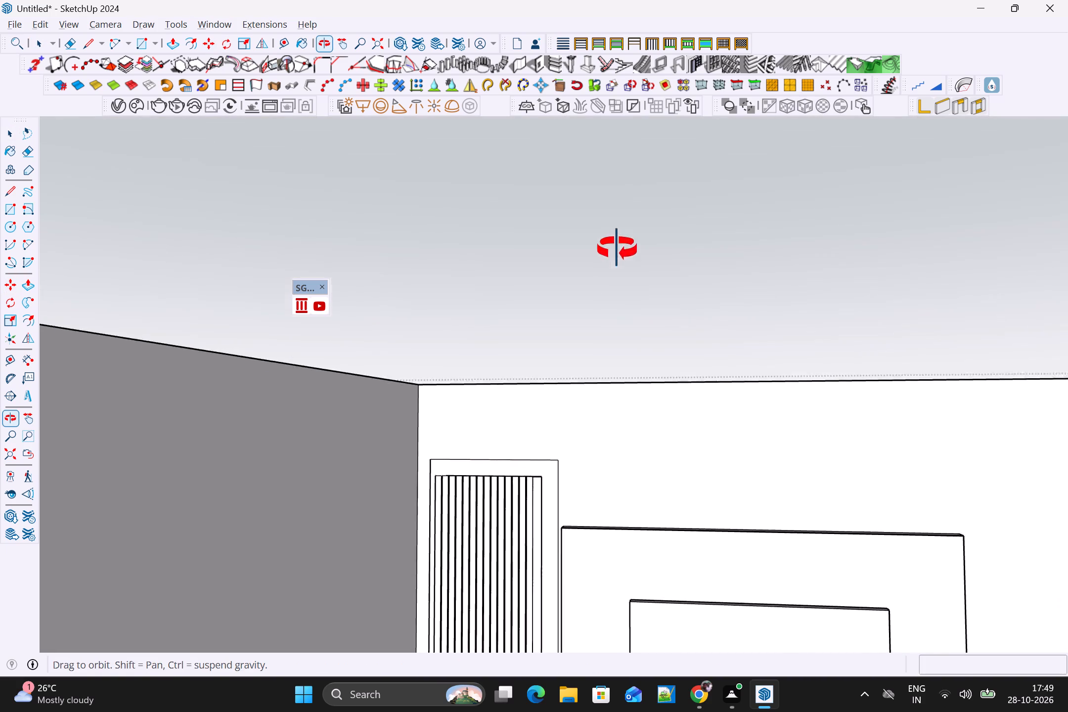
{"action": "middle_click_drag", "start_coordinate": [617, 249], "coordinate": [620, 236]}
{"action": "scroll", "coordinate": [610, 418], "scroll_direction": "down", "scroll_amount": 7}
{"action": "middle_click_drag", "start_coordinate": [641, 505], "coordinate": [627, 569]}
{"action": "middle_click_drag", "start_coordinate": [583, 553], "coordinate": [567, 451]}
{"action": "scroll", "coordinate": [567, 451], "scroll_direction": "up", "scroll_amount": 1, "text": "shift"}
{"action": "middle_click_drag", "start_coordinate": [567, 451], "coordinate": [581, 296], "text": "shift"}
{"action": "scroll", "coordinate": [602, 554], "scroll_direction": "up", "scroll_amount": 6}
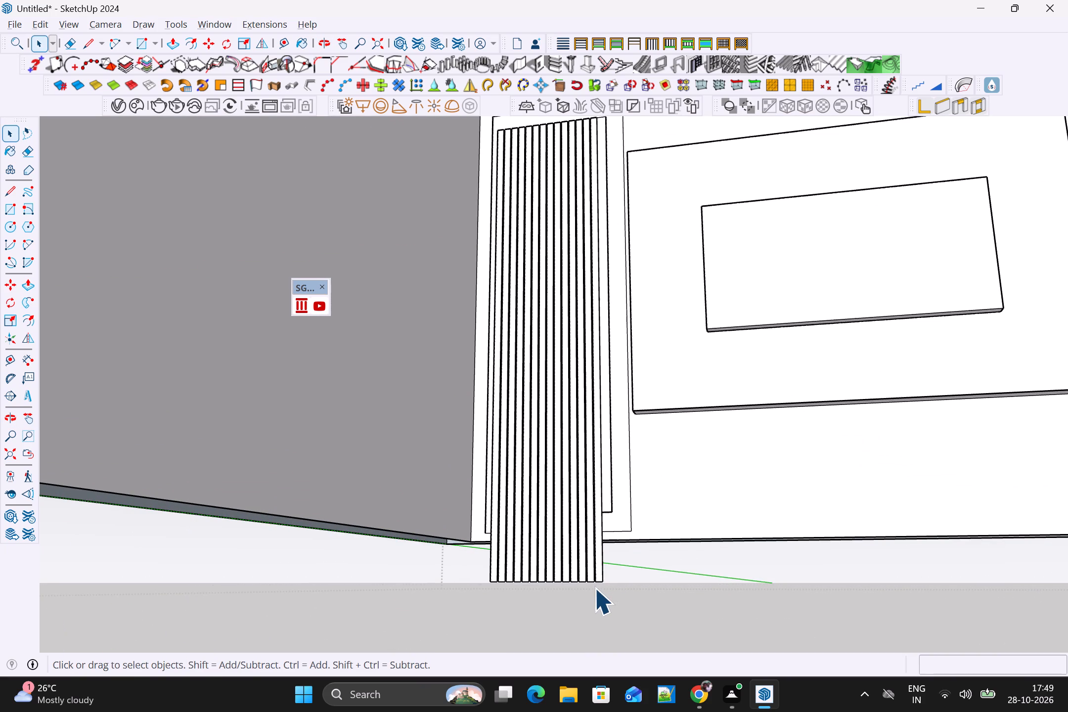
{"action": "left_click", "coordinate": [589, 579]}
{"action": "left_click", "coordinate": [594, 573]}
{"action": "key", "text": "m"}
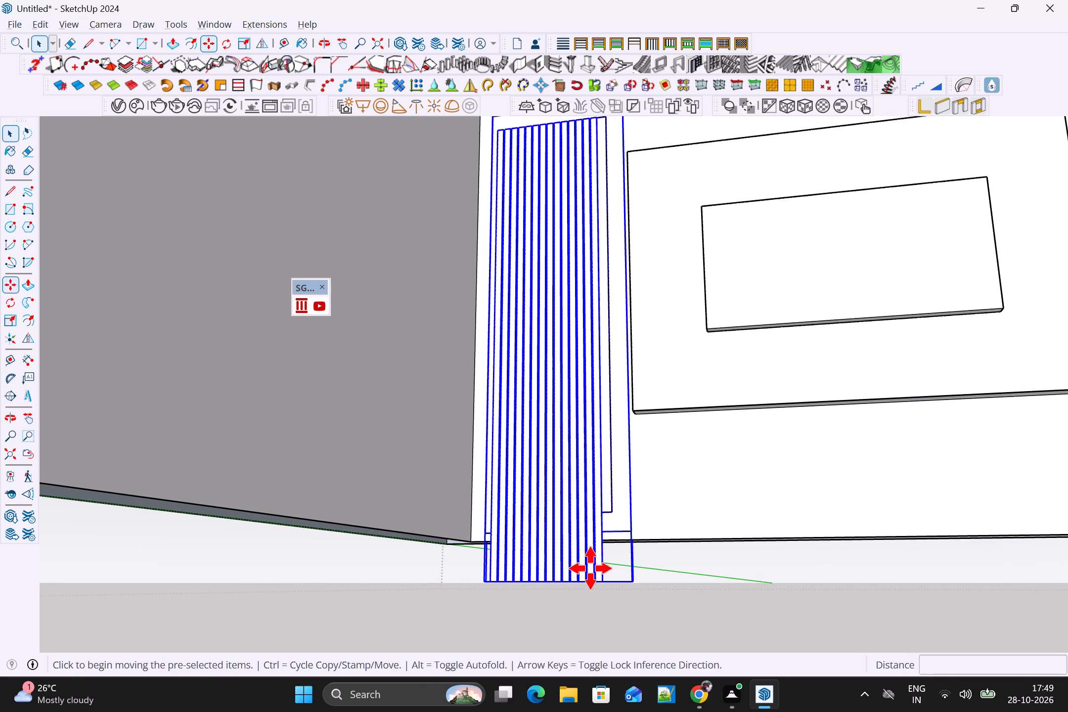
{"action": "left_click", "coordinate": [605, 584]}
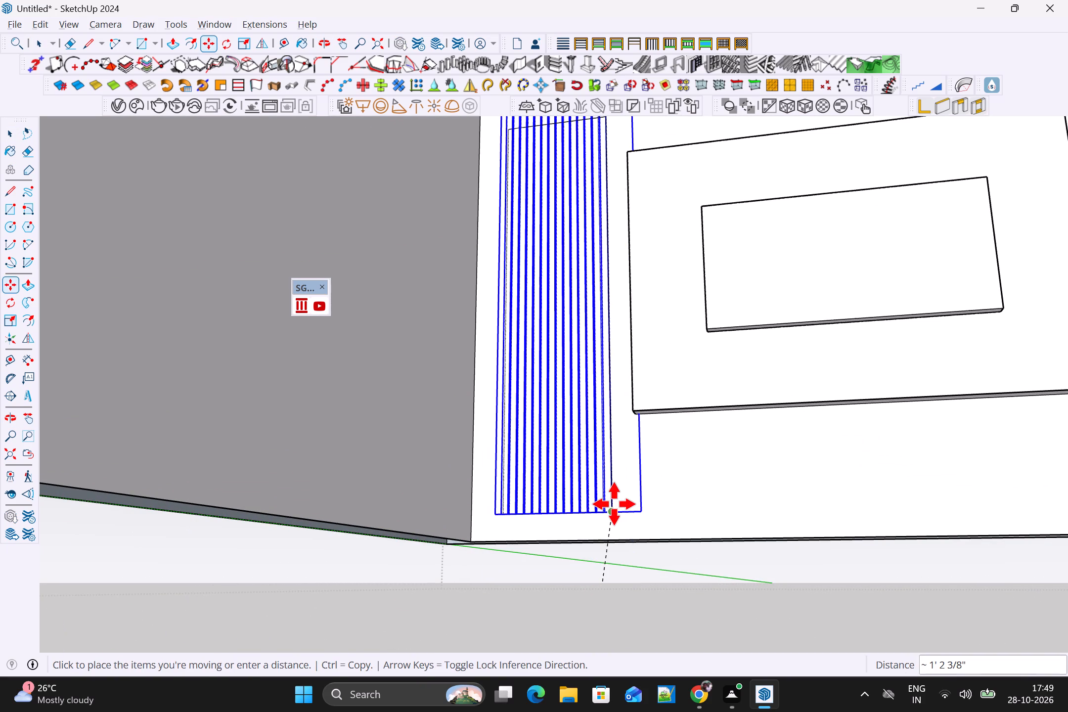
{"action": "left_click", "coordinate": [614, 504]}
{"action": "scroll", "coordinate": [617, 507], "scroll_direction": "down", "scroll_amount": 3}
{"action": "middle_click_drag", "start_coordinate": [630, 487], "coordinate": [619, 568]}
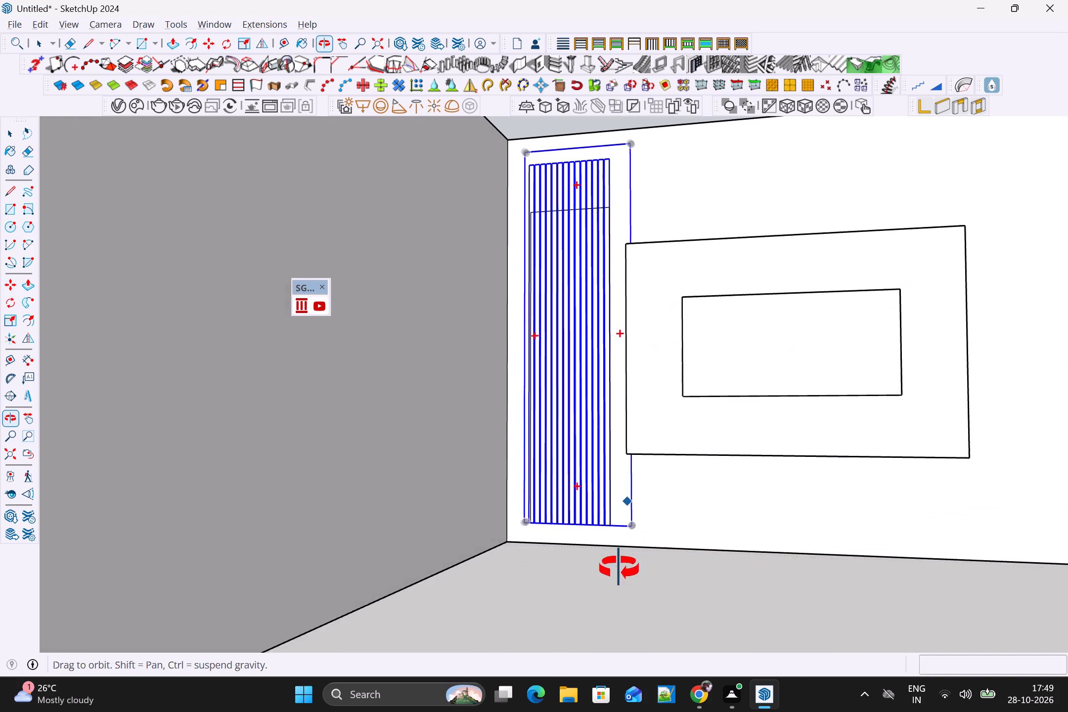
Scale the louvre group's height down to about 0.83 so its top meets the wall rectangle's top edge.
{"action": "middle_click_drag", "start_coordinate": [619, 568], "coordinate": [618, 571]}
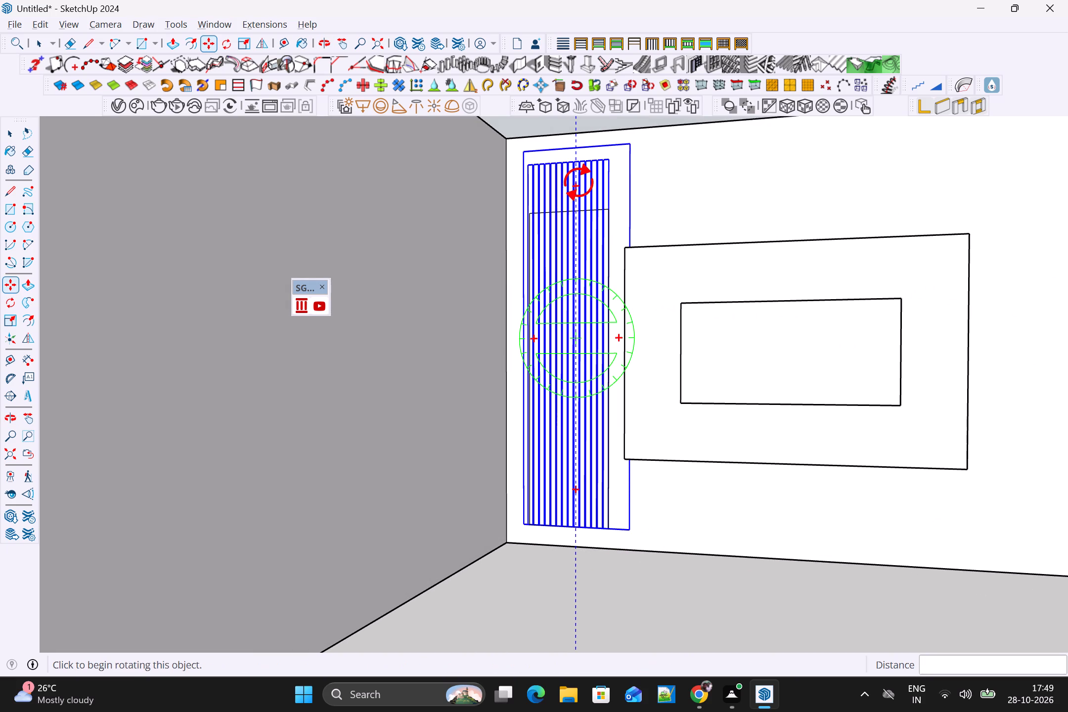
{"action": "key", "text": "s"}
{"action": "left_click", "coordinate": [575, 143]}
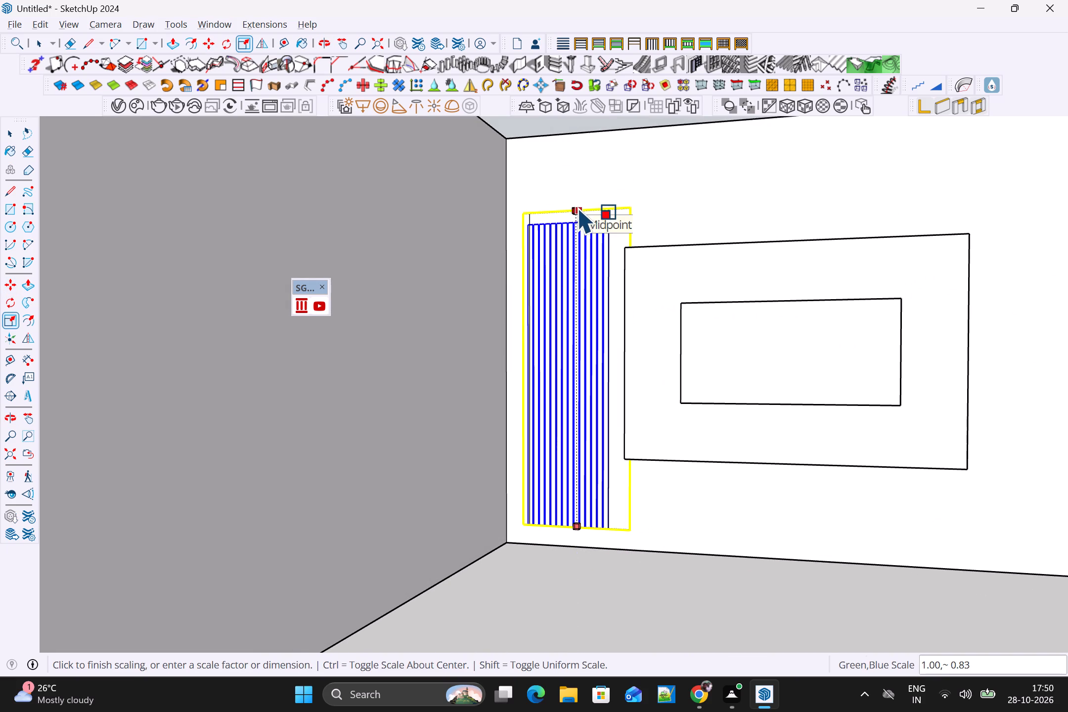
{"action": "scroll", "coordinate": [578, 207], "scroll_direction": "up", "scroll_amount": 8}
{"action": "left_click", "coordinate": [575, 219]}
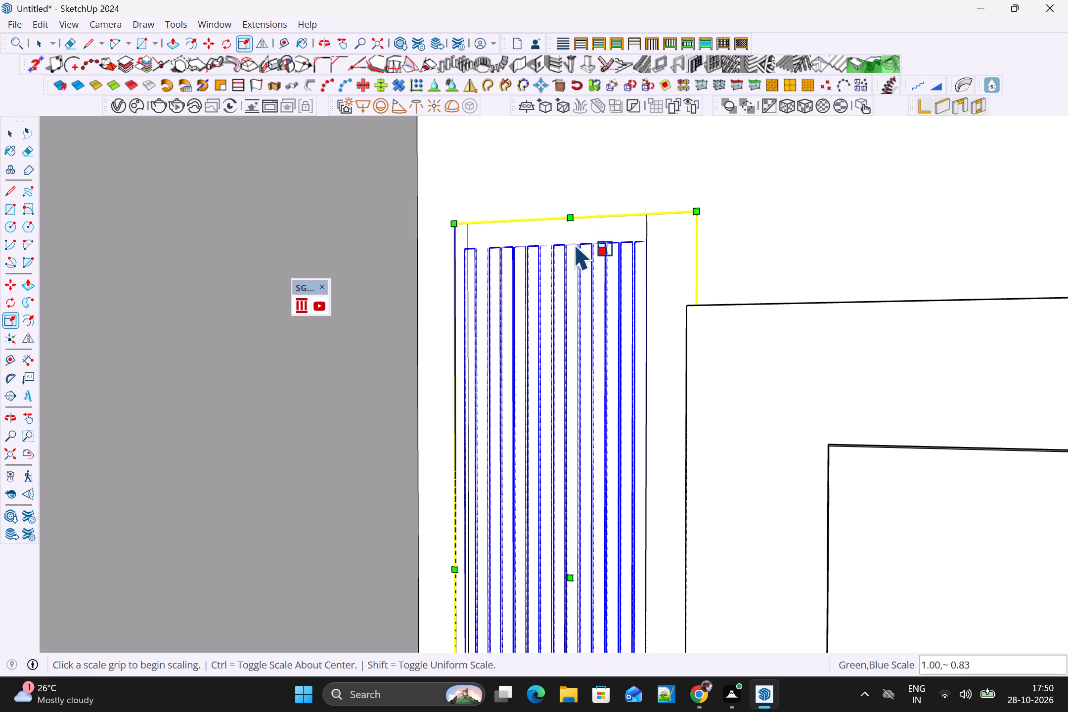
Examine the scaled louvre group's top and bottom against the wall rectangle, the floor and the neighbouring panel.
{"action": "scroll", "coordinate": [554, 263], "scroll_direction": "down", "scroll_amount": 3}
{"action": "scroll", "coordinate": [562, 394], "scroll_direction": "down", "scroll_amount": 4}
{"action": "middle_click_drag", "start_coordinate": [578, 412], "coordinate": [596, 336]}
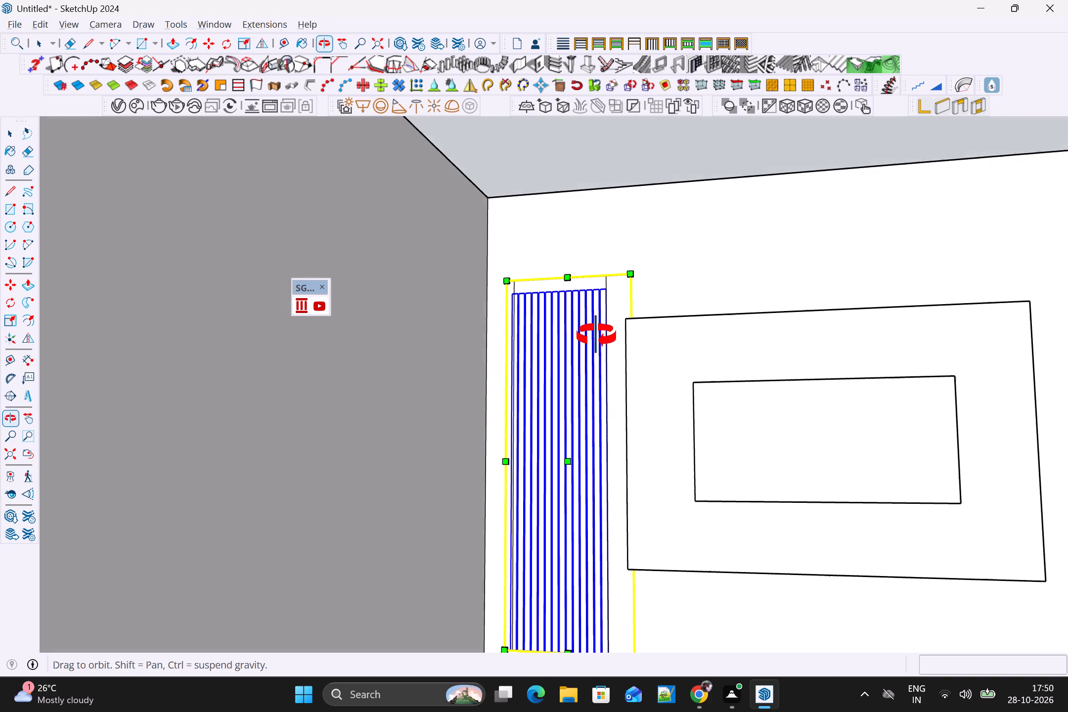
{"action": "middle_click_drag", "start_coordinate": [596, 336], "coordinate": [597, 331]}
{"action": "middle_click_drag", "start_coordinate": [599, 336], "coordinate": [599, 200], "text": "shift"}
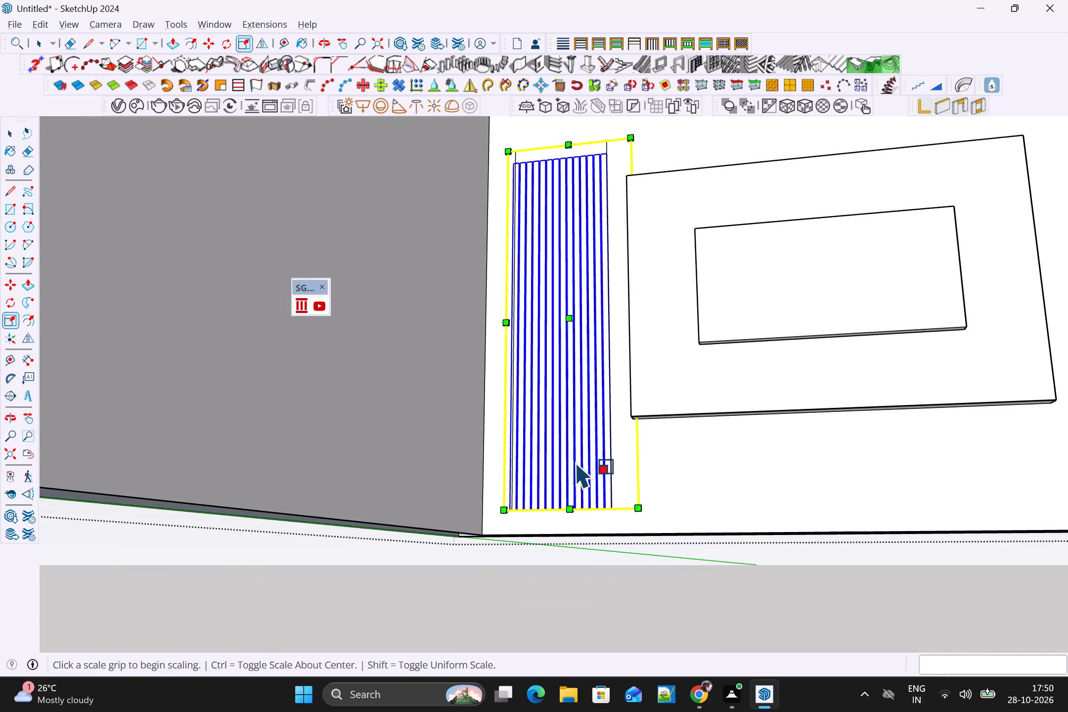
{"action": "scroll", "coordinate": [577, 459], "scroll_direction": "up", "scroll_amount": 3}
{"action": "scroll", "coordinate": [606, 510], "scroll_direction": "up", "scroll_amount": 1}
{"action": "middle_click_drag", "start_coordinate": [604, 513], "coordinate": [486, 662]}
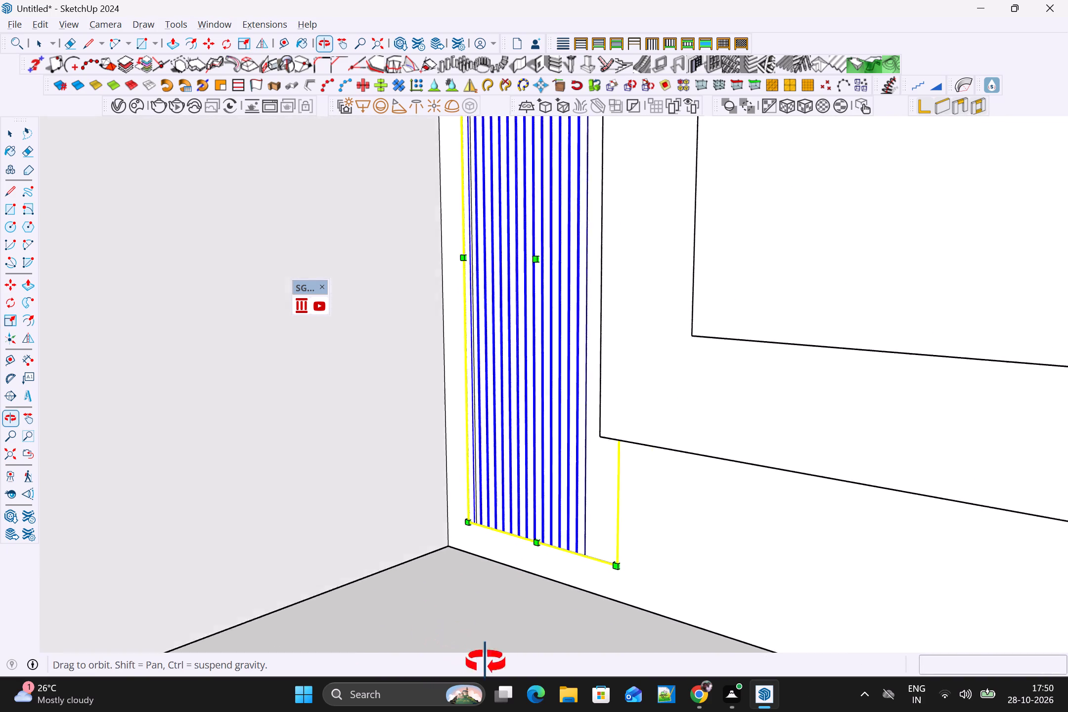
{"action": "middle_click_drag", "start_coordinate": [486, 662], "coordinate": [560, 683]}
{"action": "scroll", "coordinate": [592, 348], "scroll_direction": "down", "scroll_amount": 4}
{"action": "scroll", "coordinate": [565, 228], "scroll_direction": "down", "scroll_amount": 3}
{"action": "middle_click_drag", "start_coordinate": [558, 230], "coordinate": [543, 353], "text": "shift"}
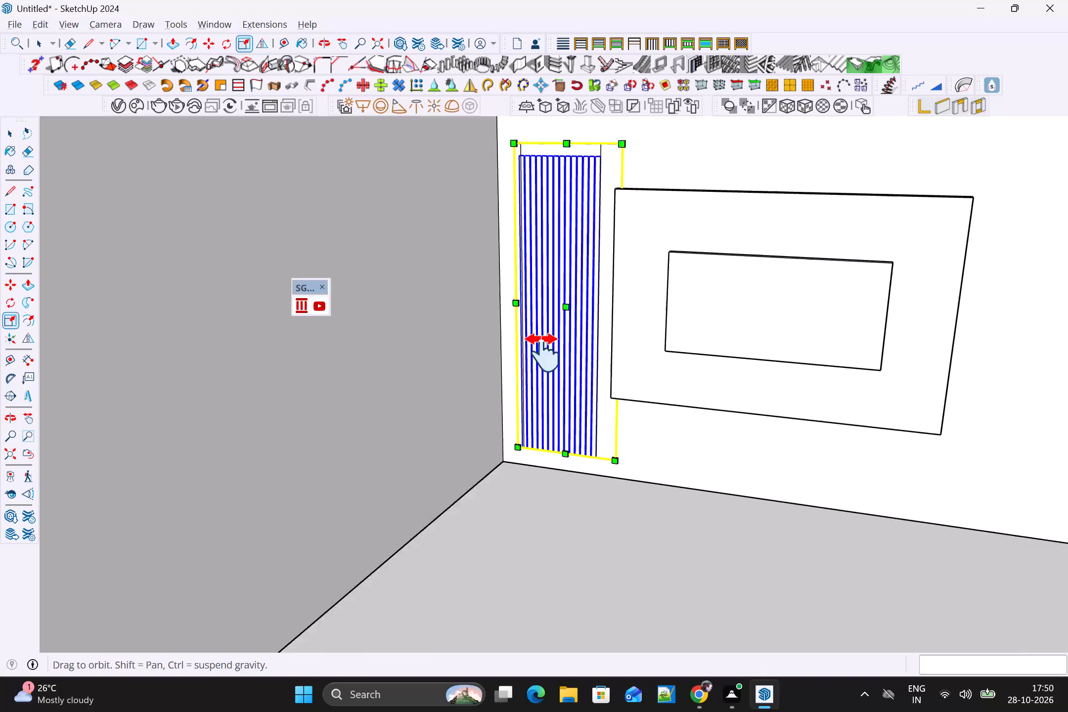
{"action": "middle_click_drag", "start_coordinate": [543, 353], "coordinate": [526, 414], "text": "shift"}
{"action": "scroll", "coordinate": [524, 303], "scroll_direction": "up", "scroll_amount": 8}
{"action": "middle_click_drag", "start_coordinate": [514, 355], "coordinate": [499, 386]}
{"action": "scroll", "coordinate": [500, 386], "scroll_direction": "up", "scroll_amount": 1}
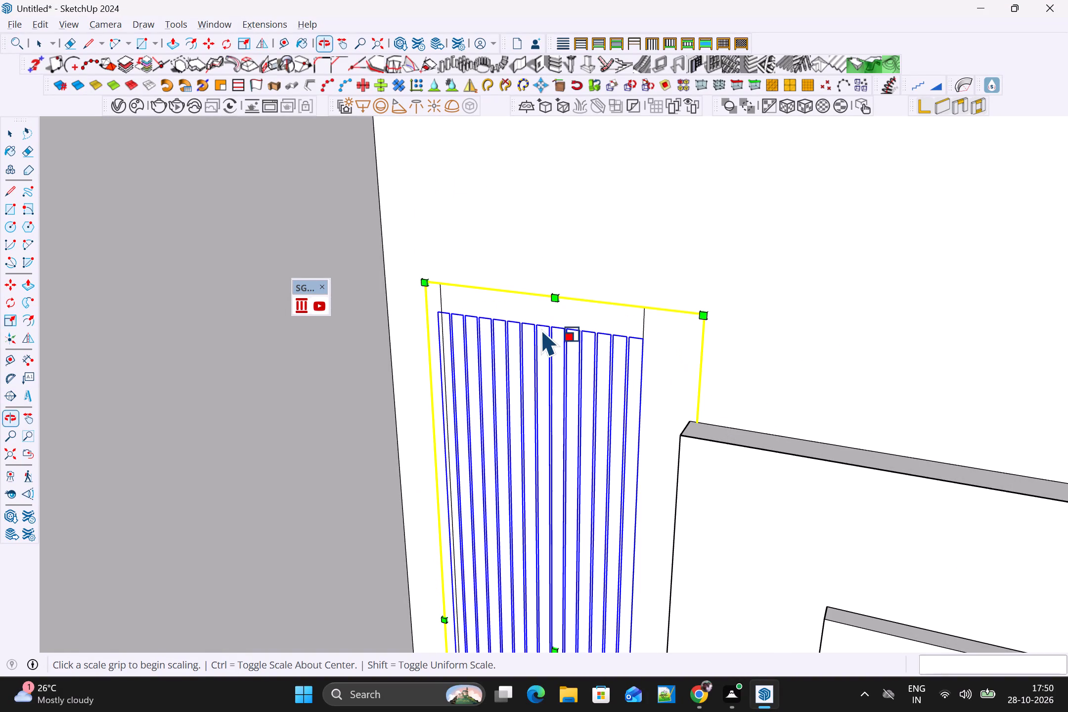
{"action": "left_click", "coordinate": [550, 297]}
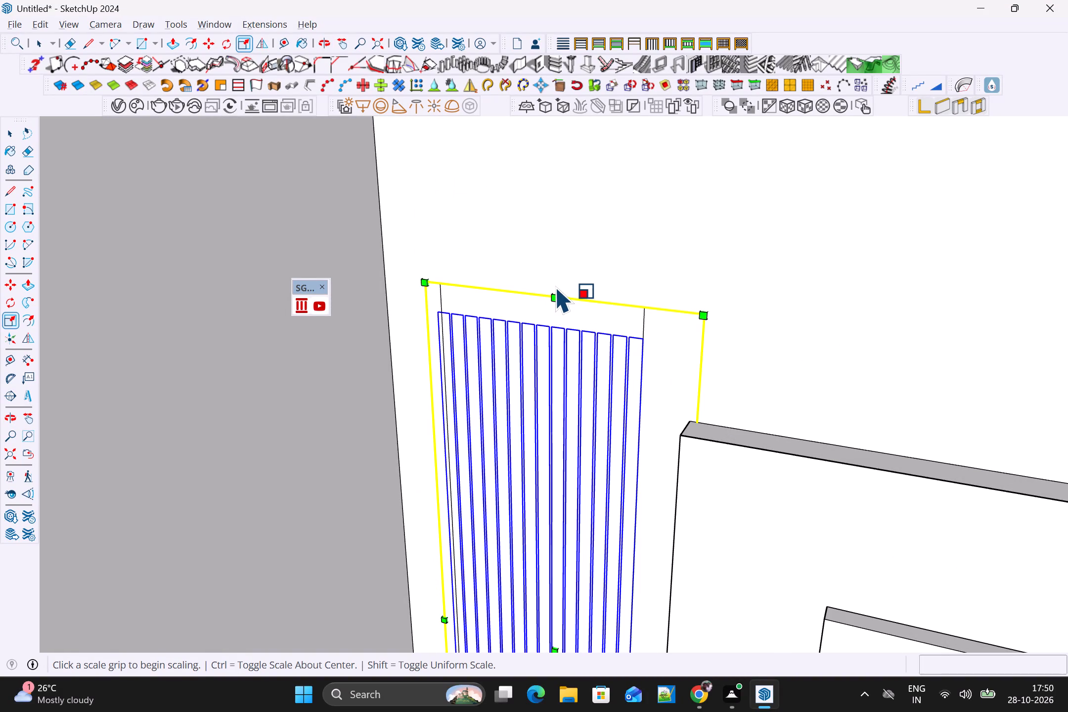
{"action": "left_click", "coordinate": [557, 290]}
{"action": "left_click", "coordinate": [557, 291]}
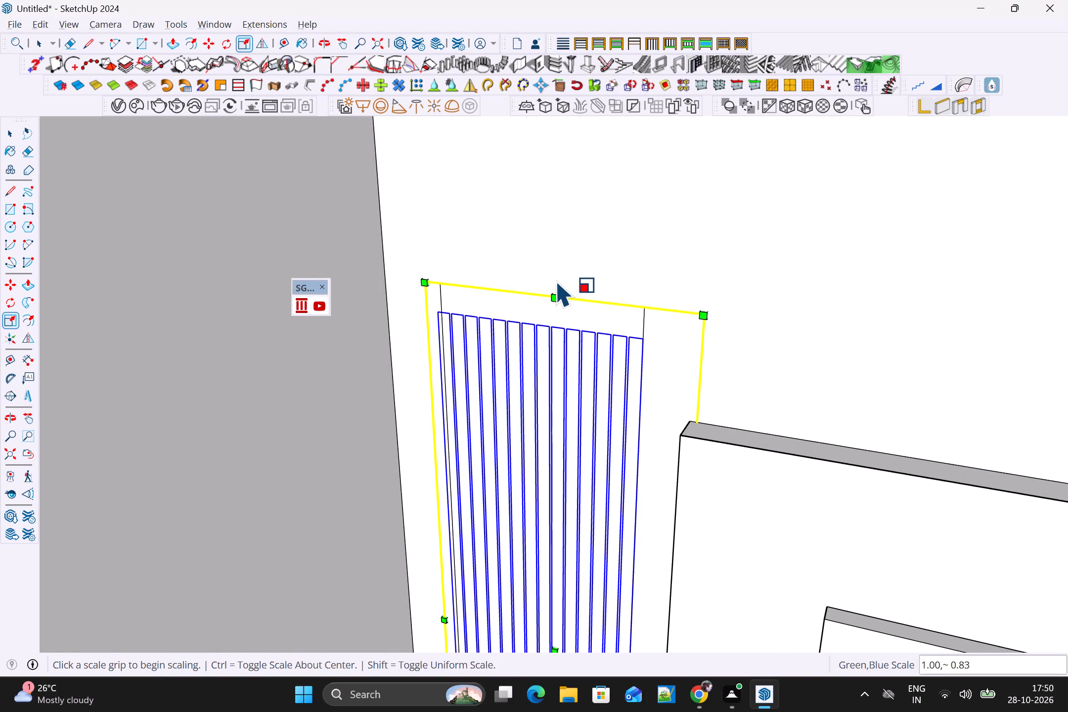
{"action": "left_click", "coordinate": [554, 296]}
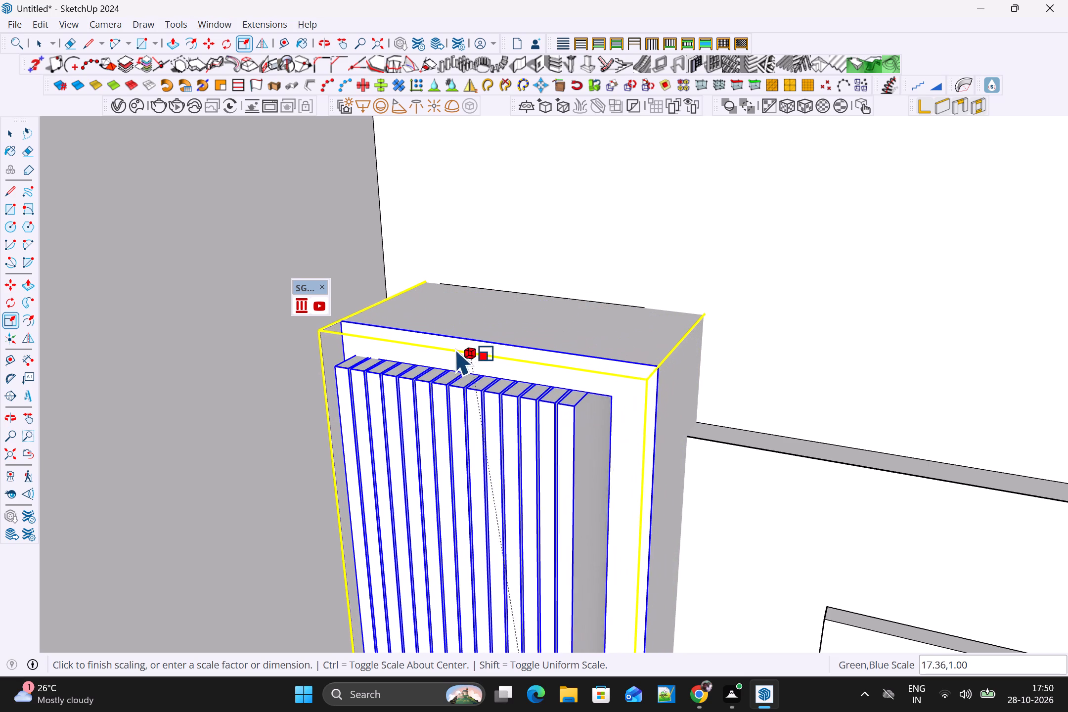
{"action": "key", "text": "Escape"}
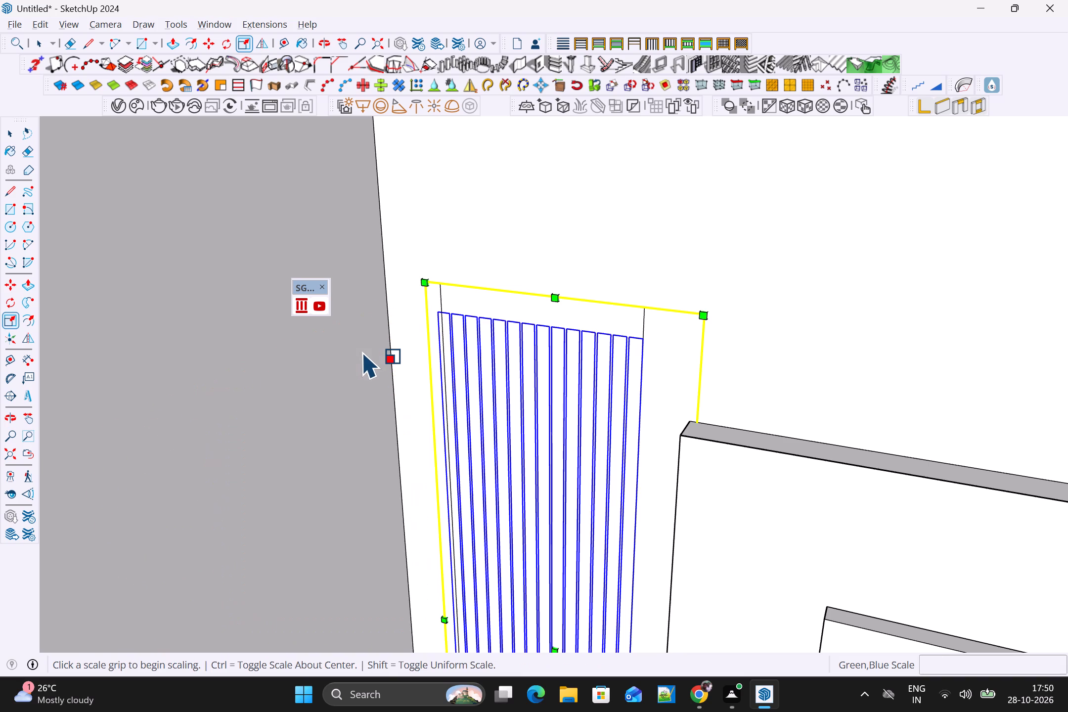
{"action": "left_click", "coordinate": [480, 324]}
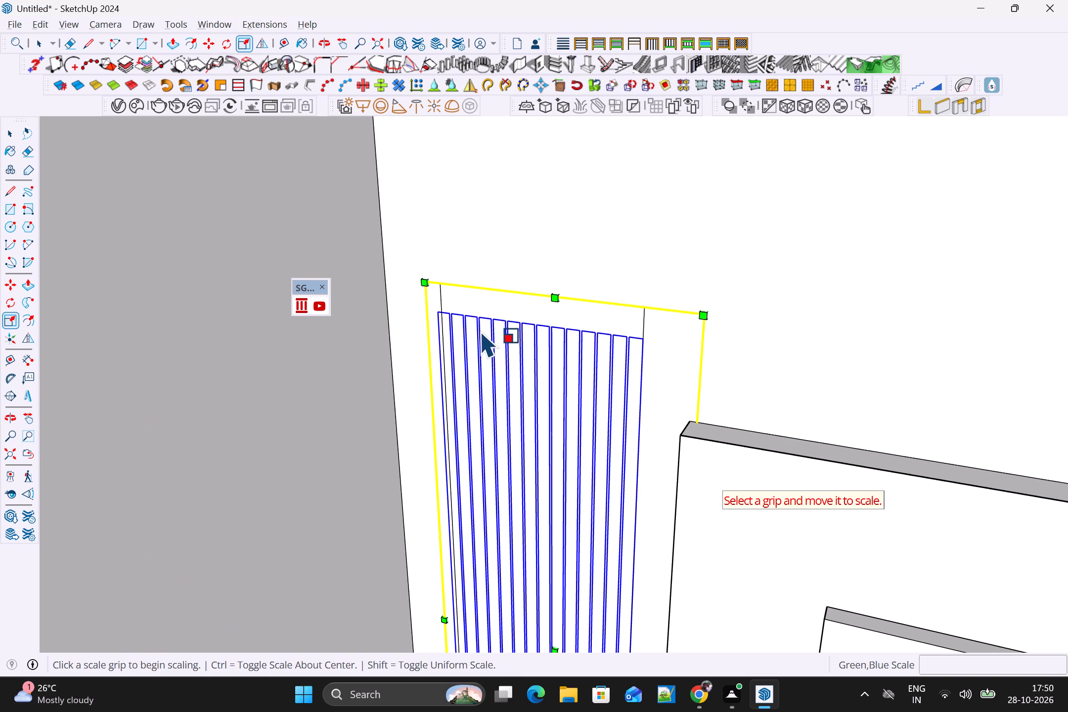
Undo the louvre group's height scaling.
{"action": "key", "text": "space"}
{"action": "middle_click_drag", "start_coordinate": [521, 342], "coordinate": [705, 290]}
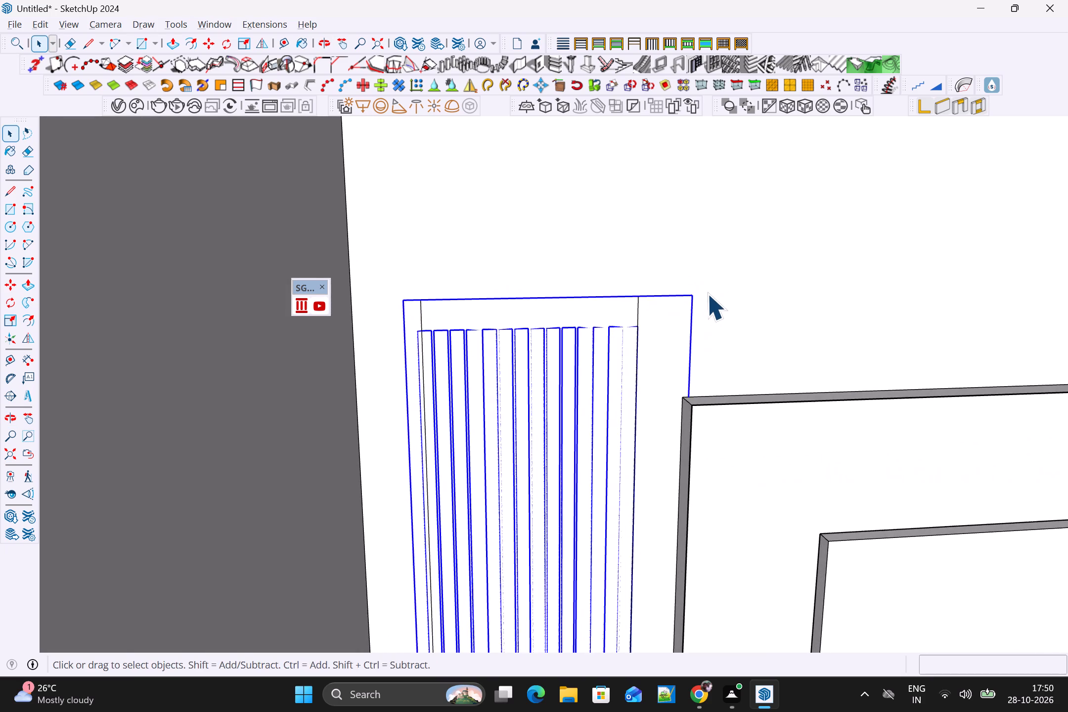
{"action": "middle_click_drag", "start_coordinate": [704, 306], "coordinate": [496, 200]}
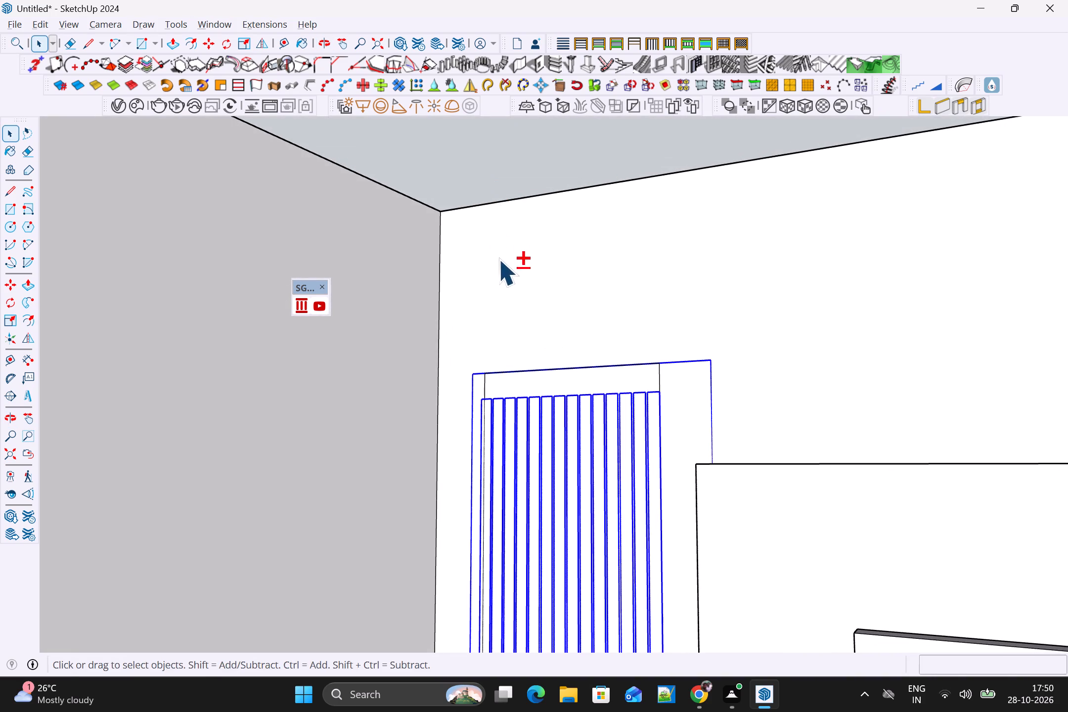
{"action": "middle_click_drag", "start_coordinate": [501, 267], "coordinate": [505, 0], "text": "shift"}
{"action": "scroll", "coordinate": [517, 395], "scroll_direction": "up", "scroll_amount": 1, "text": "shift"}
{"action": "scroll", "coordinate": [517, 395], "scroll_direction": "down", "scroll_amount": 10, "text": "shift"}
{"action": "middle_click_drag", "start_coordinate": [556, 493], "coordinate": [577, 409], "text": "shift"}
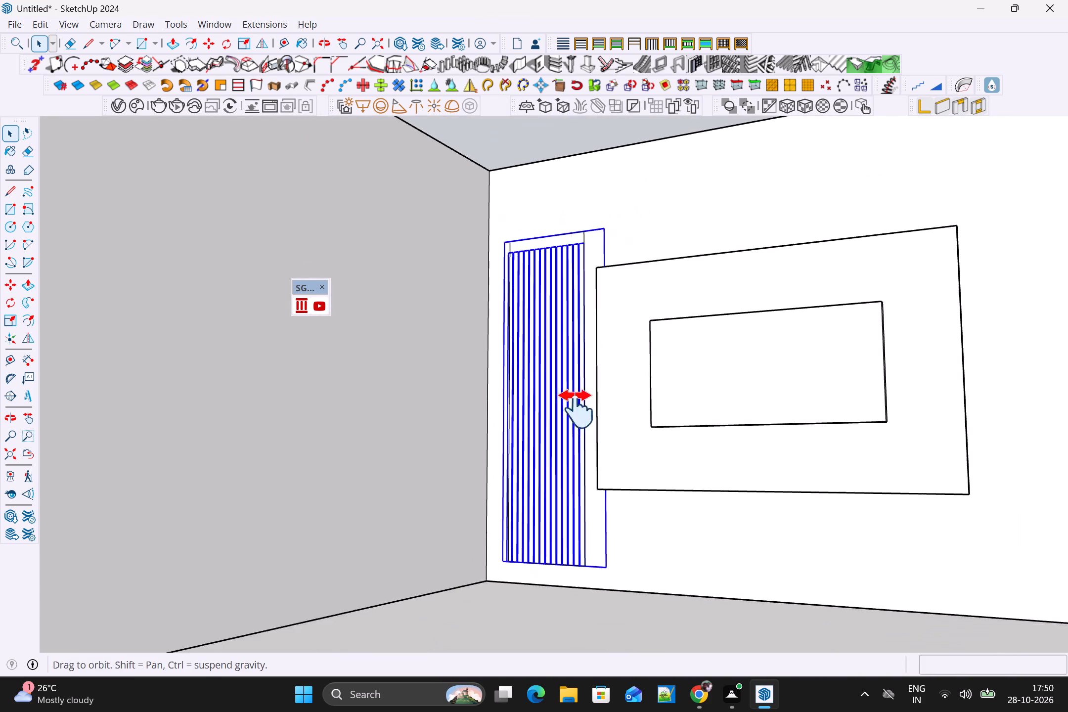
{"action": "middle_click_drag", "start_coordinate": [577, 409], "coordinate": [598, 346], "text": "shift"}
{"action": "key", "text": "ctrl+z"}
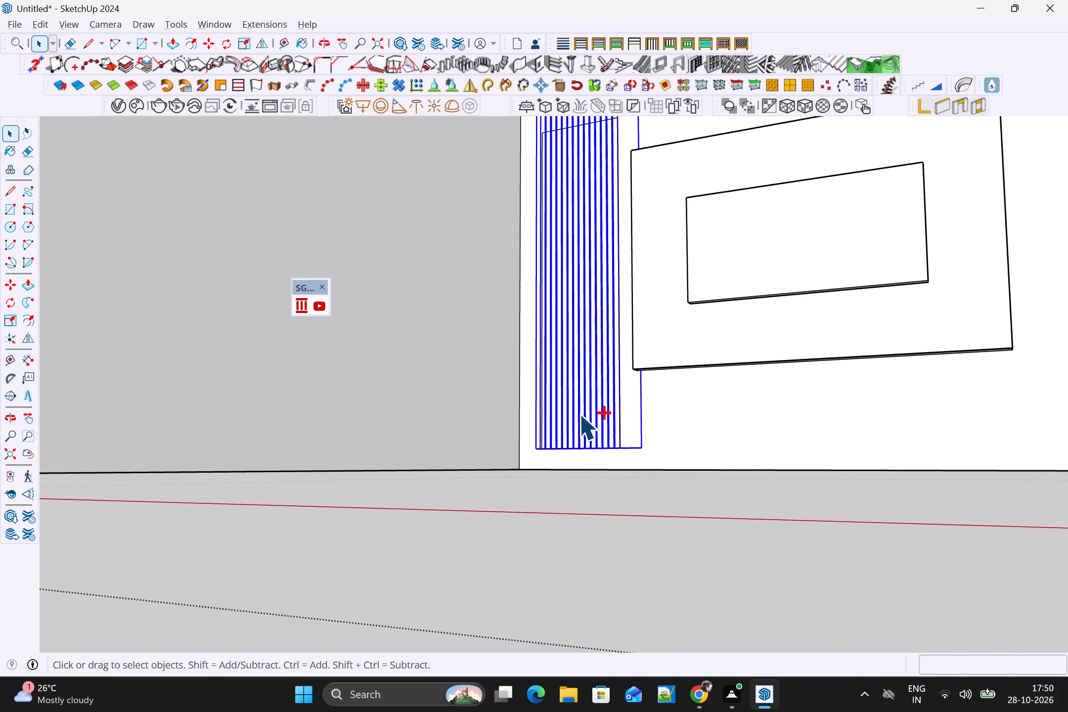
Undo the louvre group's upward move along the back wall.
{"action": "scroll", "coordinate": [579, 417], "scroll_direction": "down", "scroll_amount": 3}
{"action": "middle_click_drag", "start_coordinate": [580, 401], "coordinate": [527, 452]}
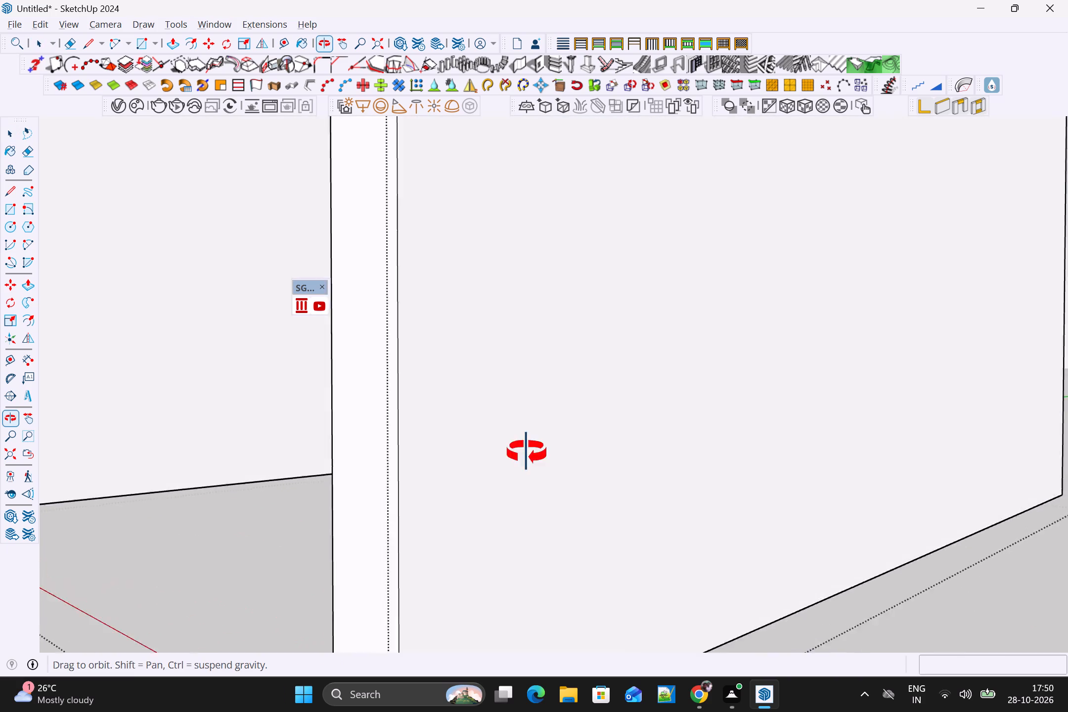
{"action": "middle_click_drag", "start_coordinate": [527, 452], "coordinate": [643, 489]}
{"action": "key", "text": "ctrl+z"}
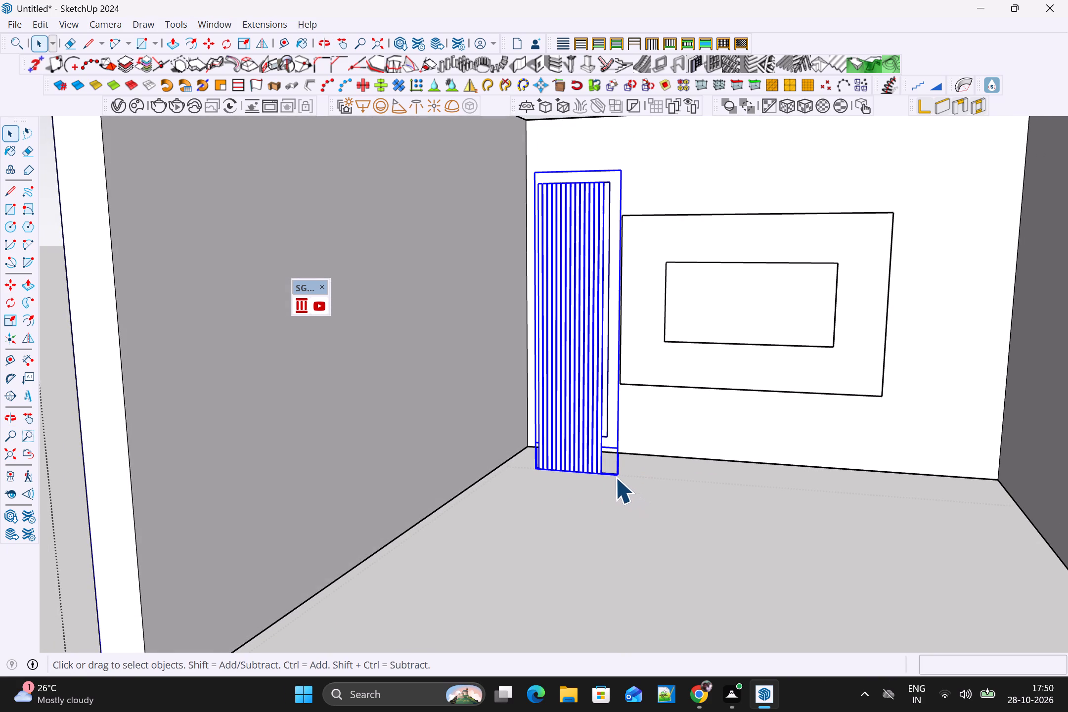
Move the whole louvre group straight out from the back wall into the room, clear of the wall rectangle.
{"action": "scroll", "coordinate": [605, 473], "scroll_direction": "up", "scroll_amount": 2}
{"action": "middle_click_drag", "start_coordinate": [608, 467], "coordinate": [544, 482]}
{"action": "scroll", "coordinate": [523, 481], "scroll_direction": "up", "scroll_amount": 1}
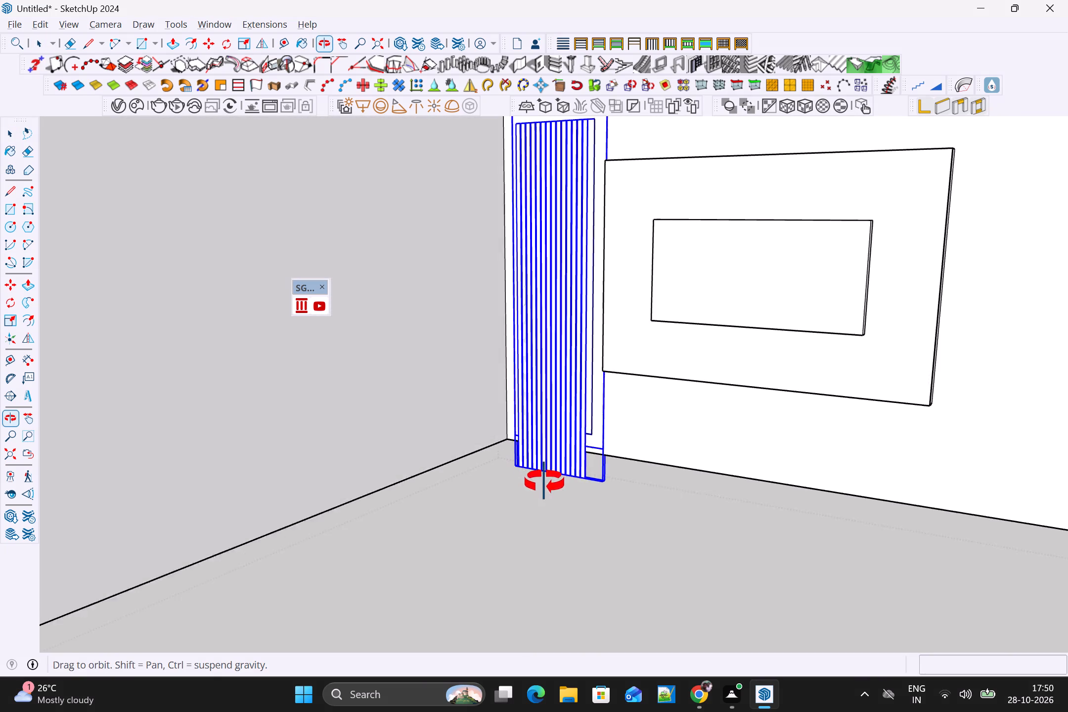
{"action": "middle_click_drag", "start_coordinate": [544, 482], "coordinate": [546, 483]}
{"action": "scroll", "coordinate": [578, 465], "scroll_direction": "up", "scroll_amount": 7}
{"action": "middle_click_drag", "start_coordinate": [606, 466], "coordinate": [554, 486]}
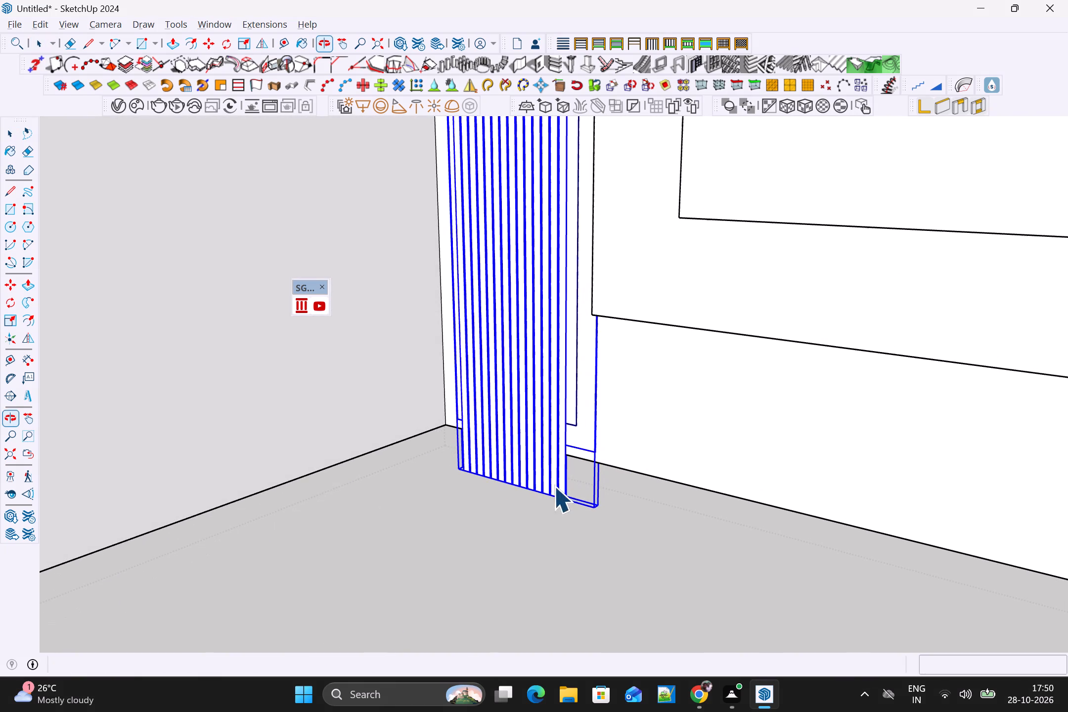
{"action": "key", "text": "m"}
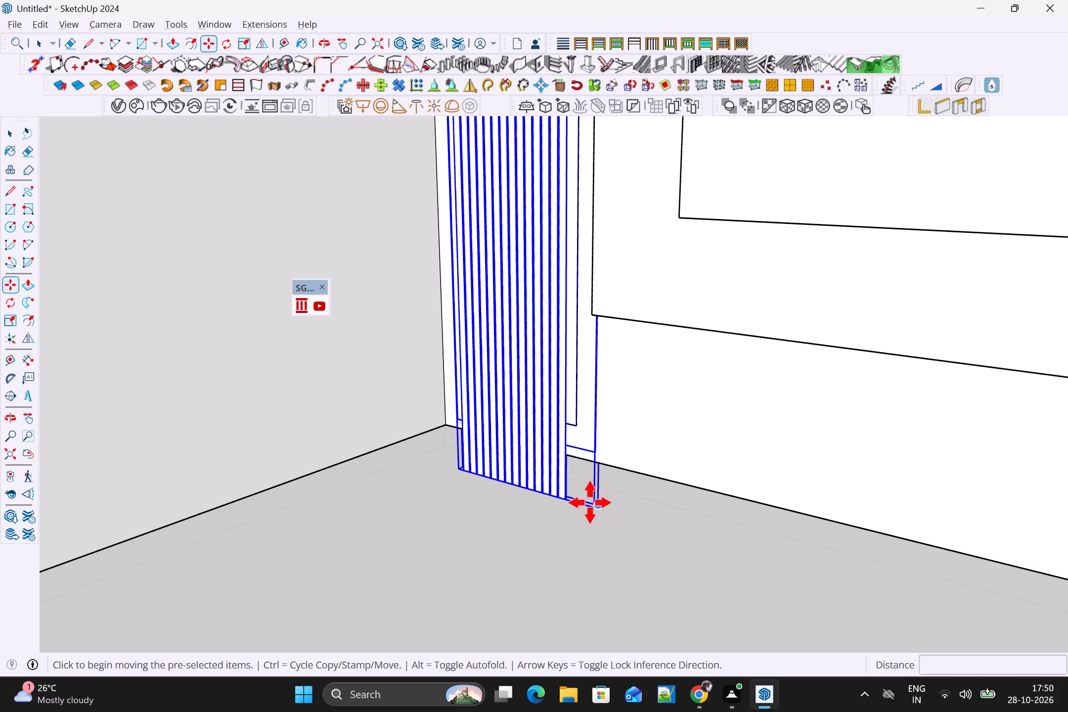
{"action": "left_click", "coordinate": [591, 505]}
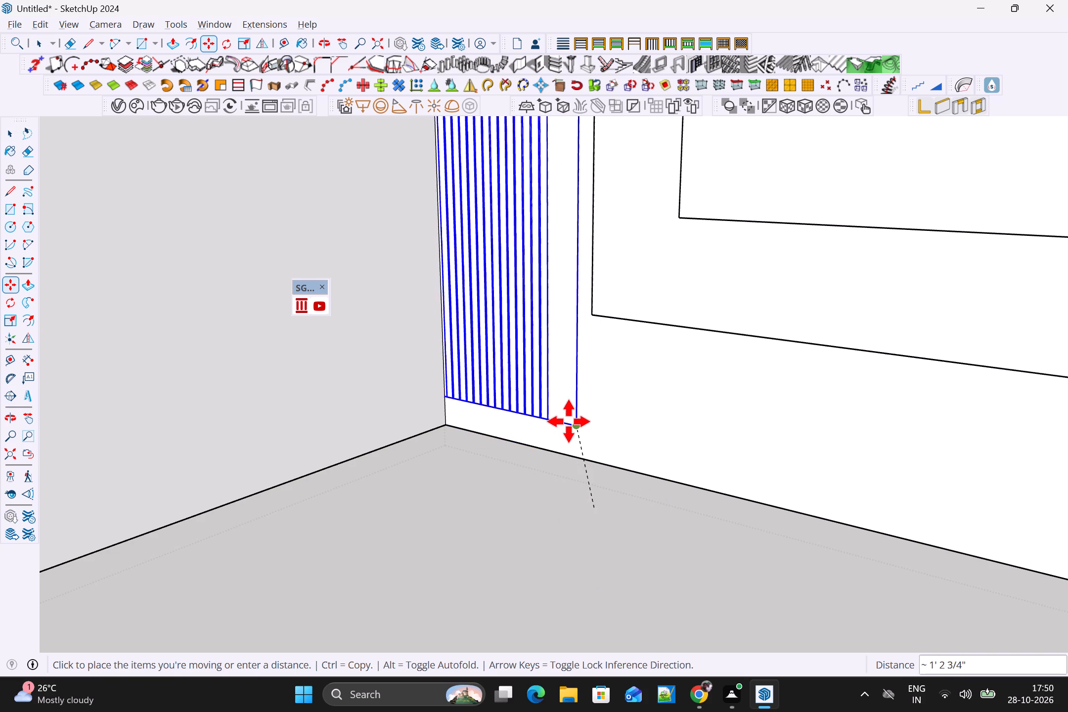
{"action": "scroll", "coordinate": [560, 429], "scroll_direction": "up", "scroll_amount": 4}
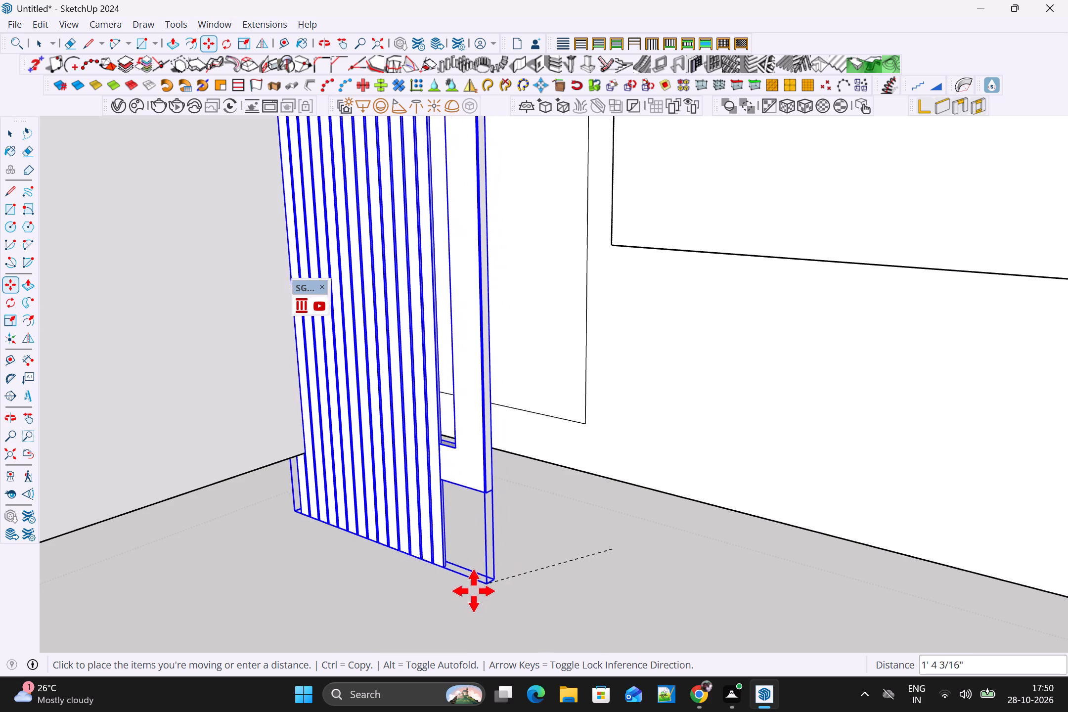
{"action": "middle_click_drag", "start_coordinate": [494, 600], "coordinate": [494, 601]}
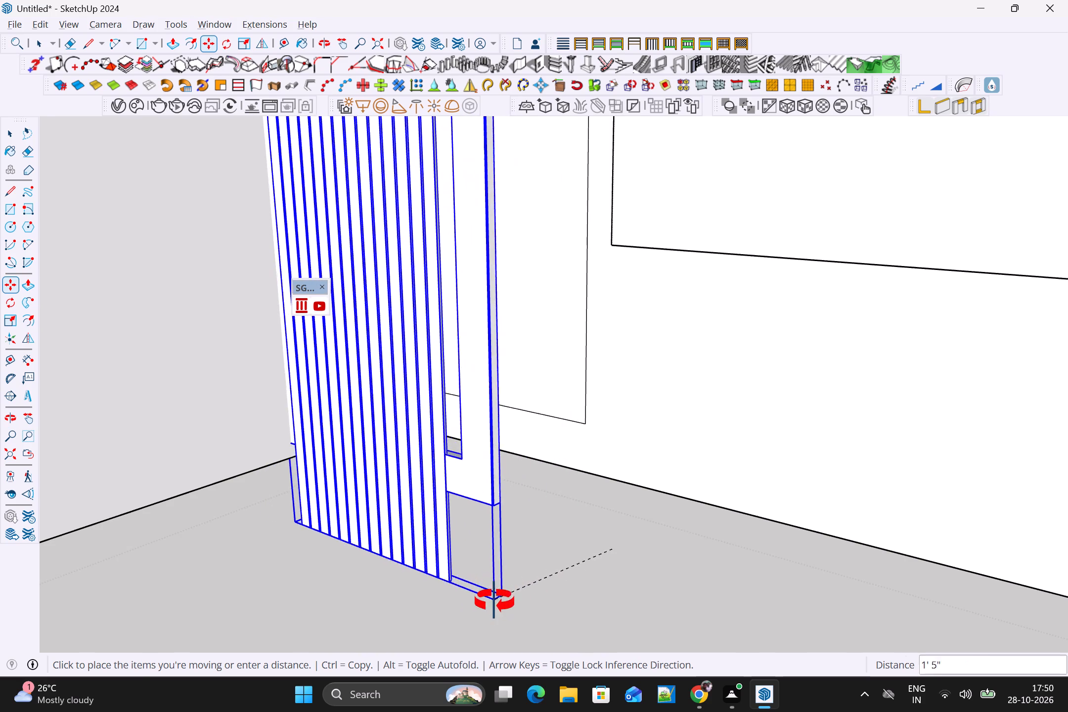
{"action": "middle_click_drag", "start_coordinate": [494, 601], "coordinate": [475, 653]}
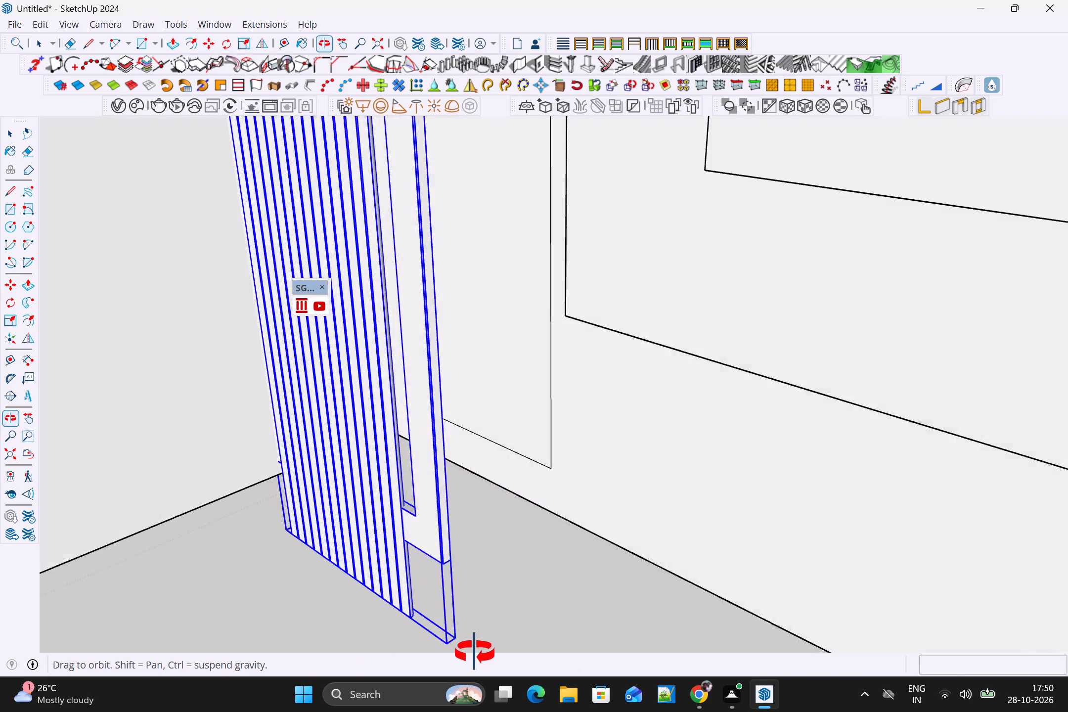
{"action": "middle_click_drag", "start_coordinate": [475, 653], "coordinate": [477, 652]}
{"action": "scroll", "coordinate": [464, 634], "scroll_direction": "down", "scroll_amount": 16}
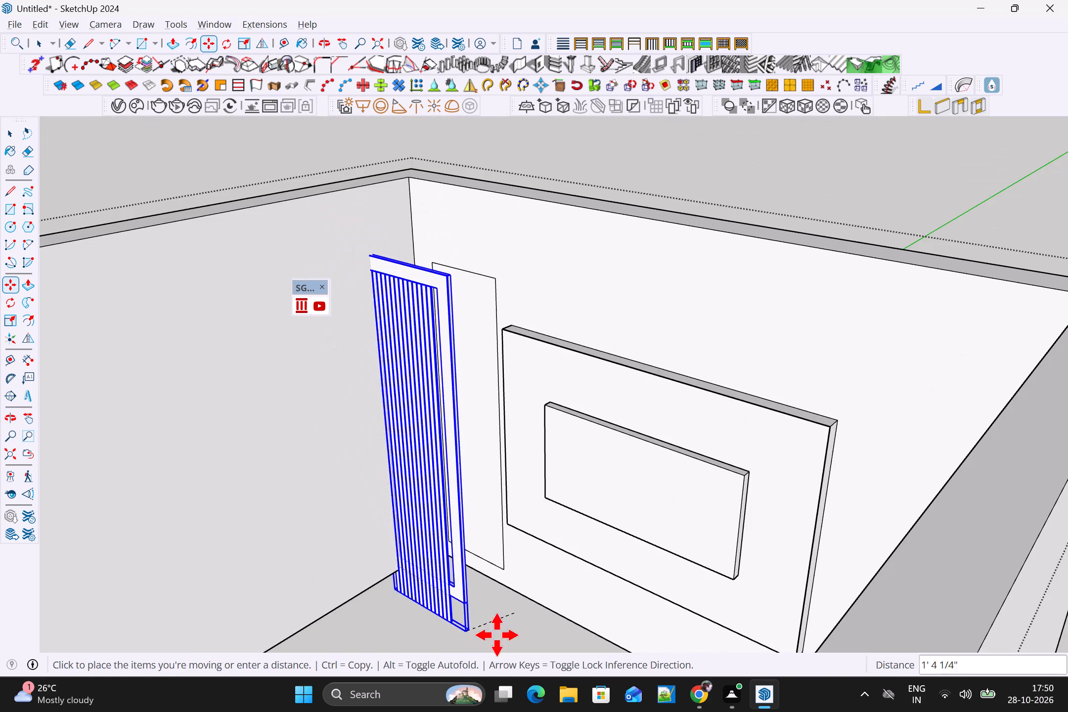
{"action": "left_click", "coordinate": [483, 657]}
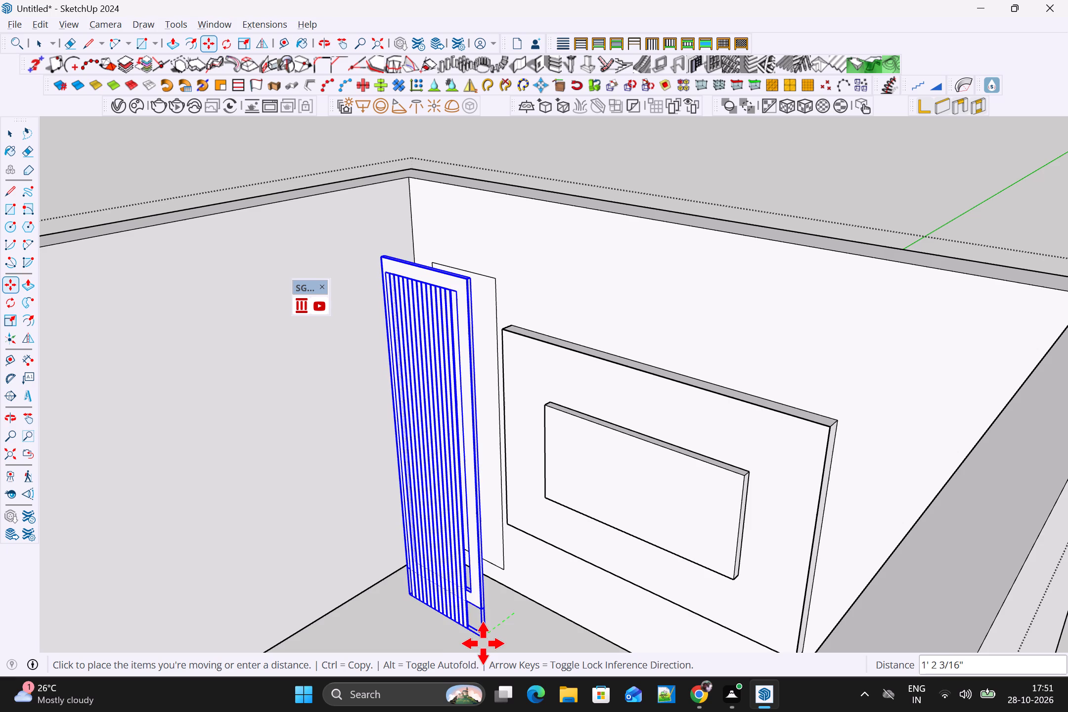
{"action": "left_click", "coordinate": [475, 649]}
{"action": "key", "text": "space"}
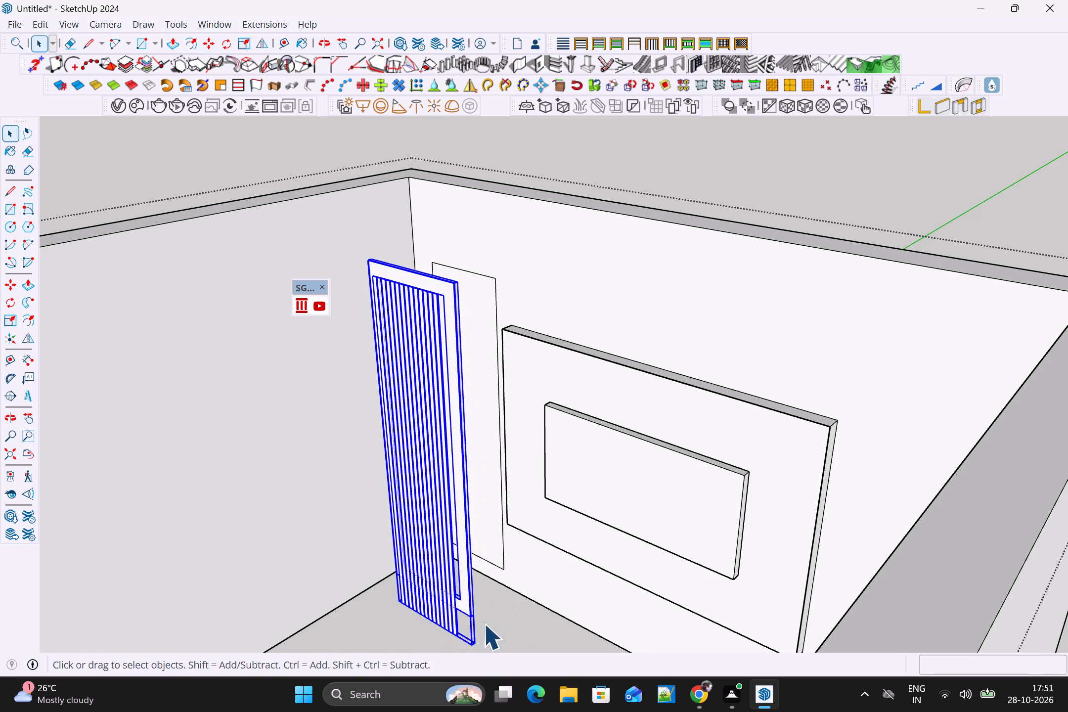
Explode the louvre group into a separate frame and set of vertical slats.
{"action": "middle_click_drag", "start_coordinate": [484, 623], "coordinate": [503, 534]}
{"action": "scroll", "coordinate": [506, 602], "scroll_direction": "up", "scroll_amount": 1}
{"action": "scroll", "coordinate": [501, 531], "scroll_direction": "down", "scroll_amount": 10}
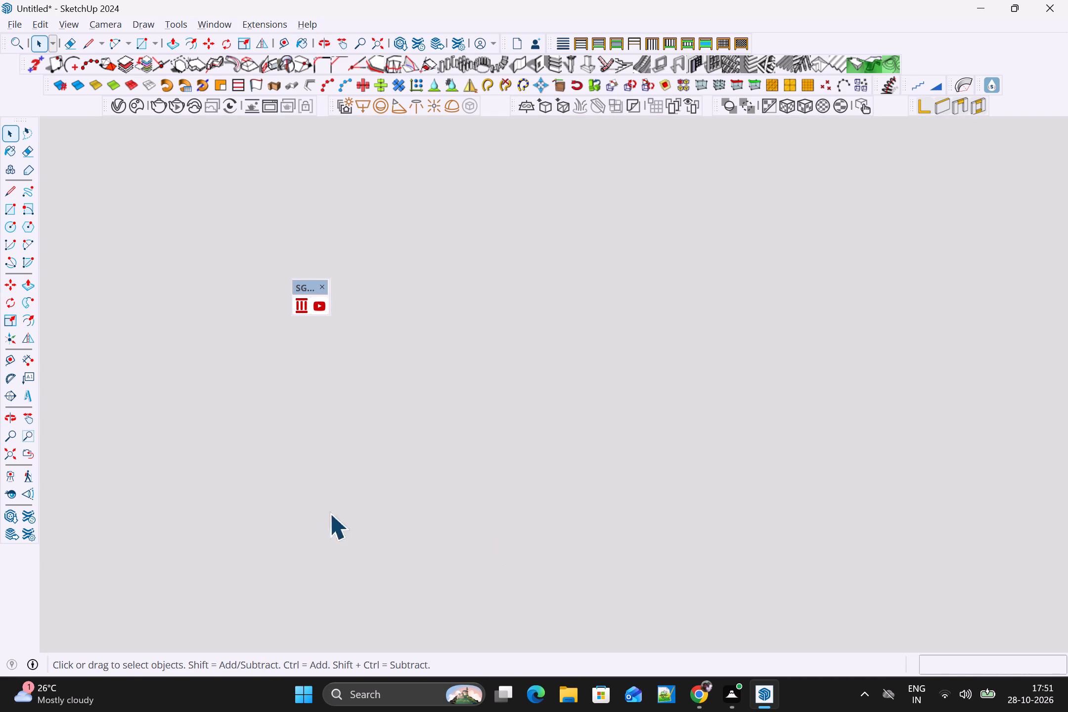
{"action": "left_click", "coordinate": [16, 455]}
{"action": "scroll", "coordinate": [166, 420], "scroll_direction": "up", "scroll_amount": 8}
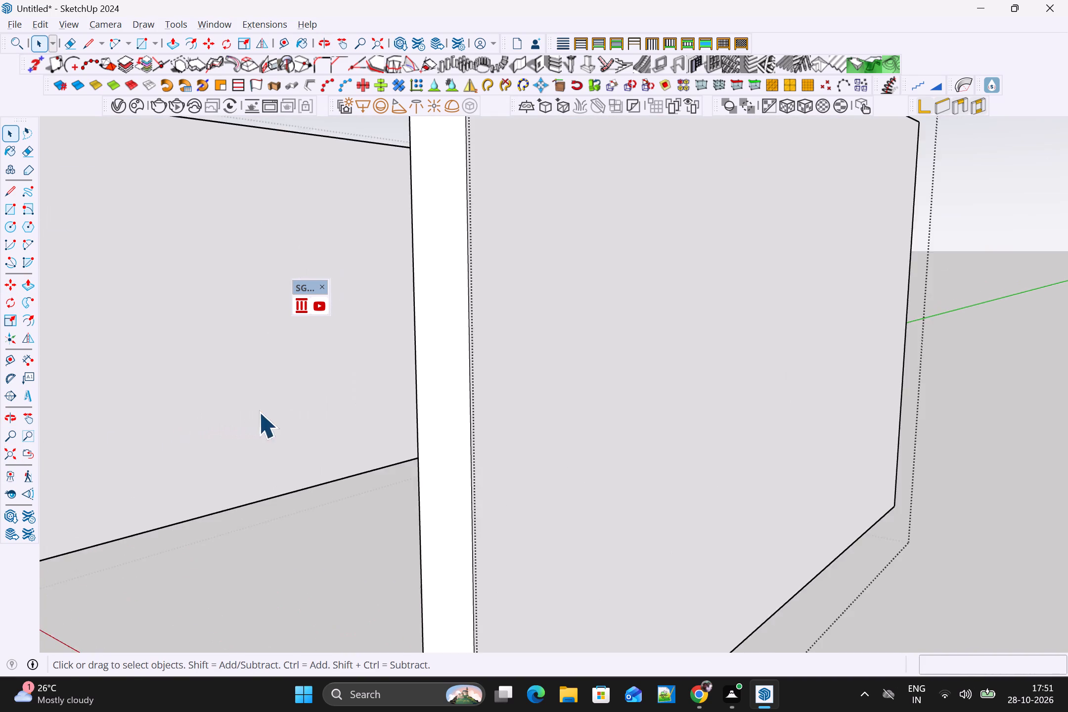
{"action": "scroll", "coordinate": [259, 412], "scroll_direction": "up", "scroll_amount": 2}
{"action": "scroll", "coordinate": [485, 435], "scroll_direction": "up", "scroll_amount": 1}
{"action": "middle_click_drag", "start_coordinate": [489, 447], "coordinate": [478, 493]}
{"action": "left_click", "coordinate": [549, 481]}
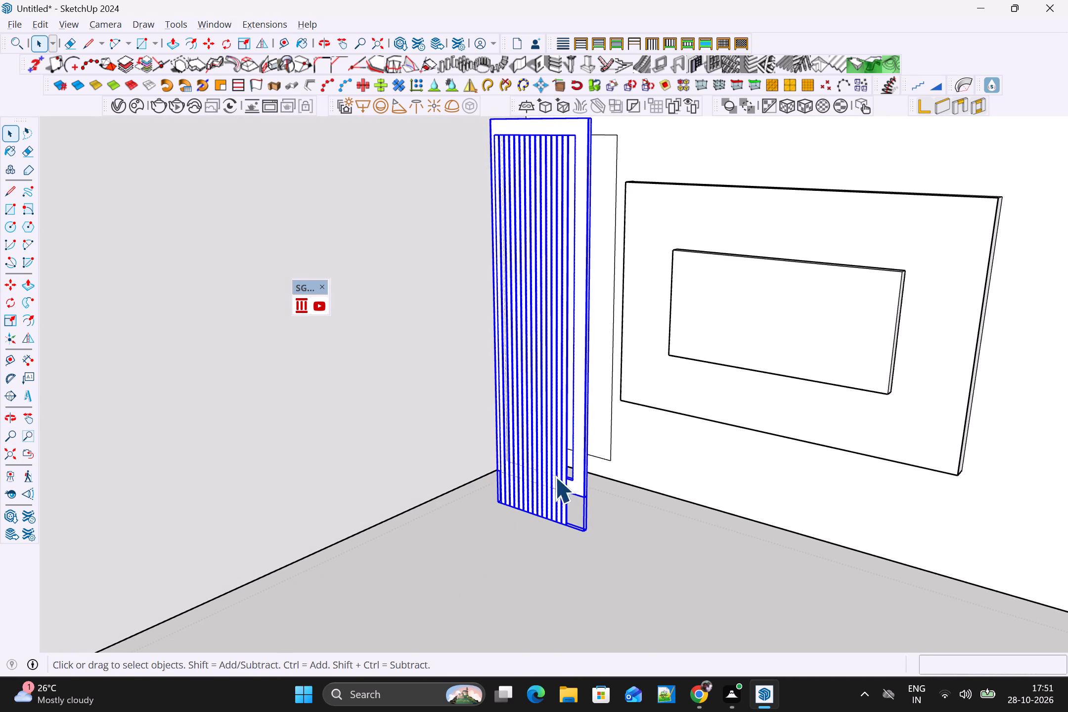
{"action": "right_click", "coordinate": [551, 426]}
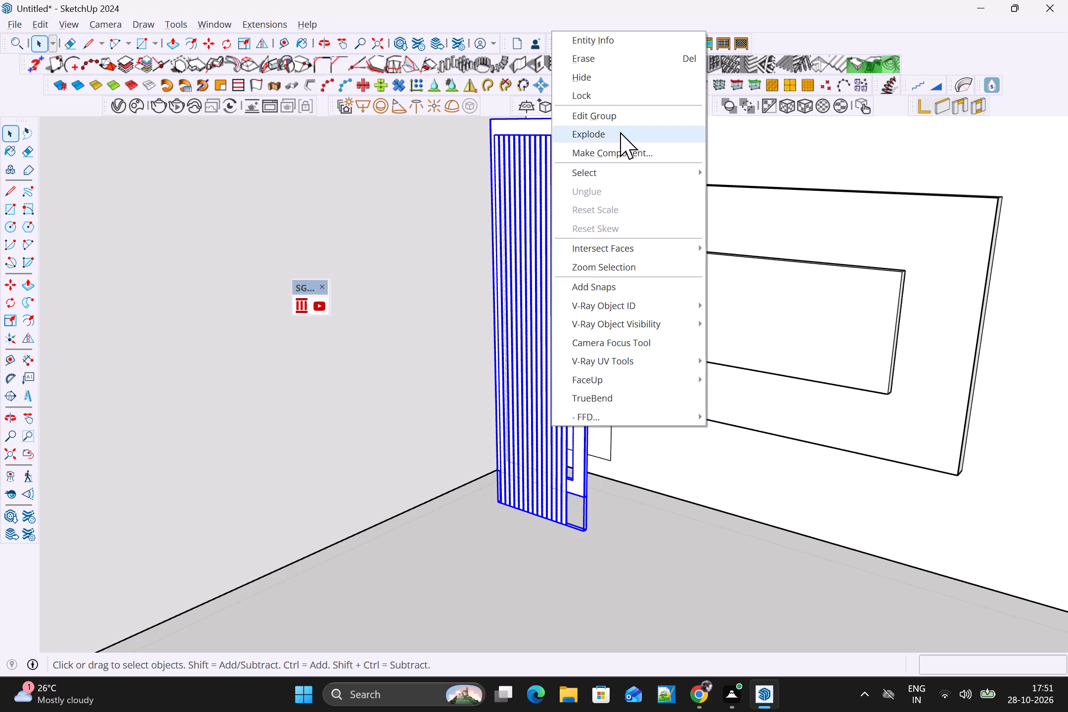
{"action": "left_click", "coordinate": [620, 132]}
Move the vertical slats group about 2 ft 10 in along the green axis into the room, away from the frame.
{"action": "left_click", "coordinate": [576, 161]}
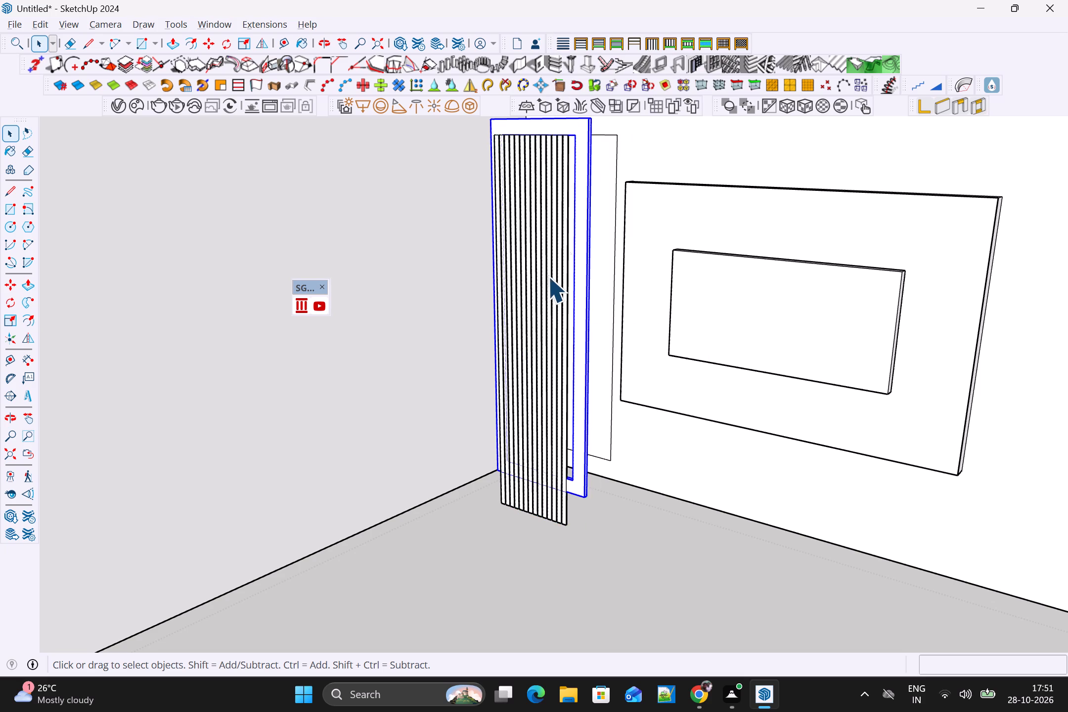
{"action": "left_click", "coordinate": [548, 288]}
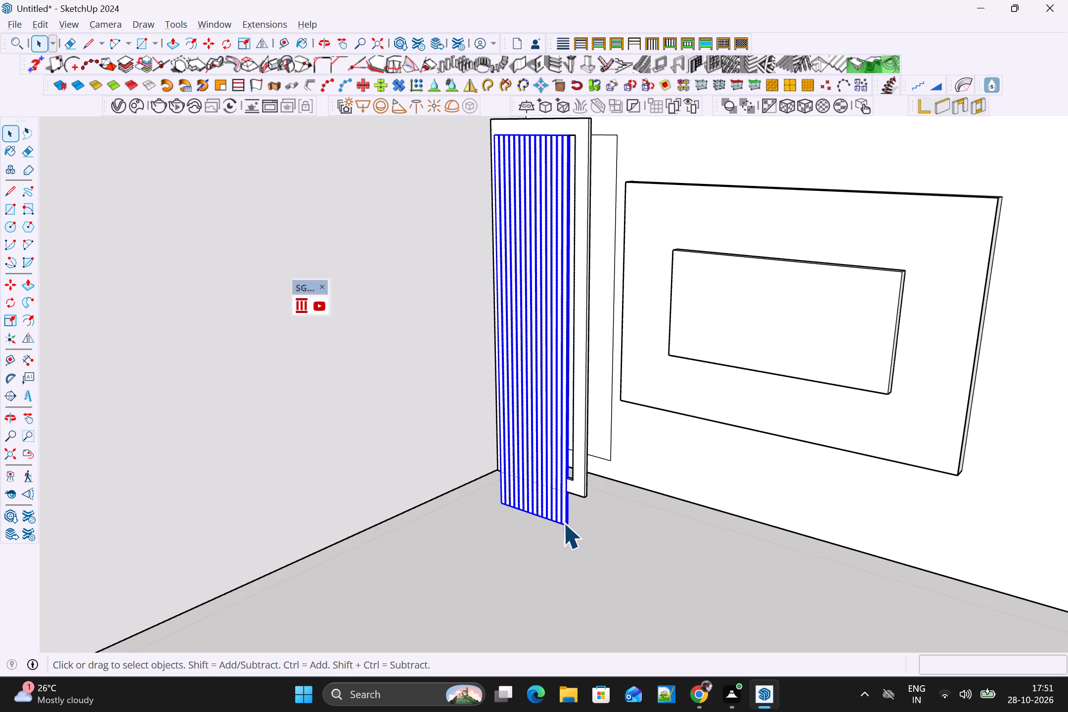
{"action": "key", "text": "m"}
{"action": "left_click", "coordinate": [568, 529]}
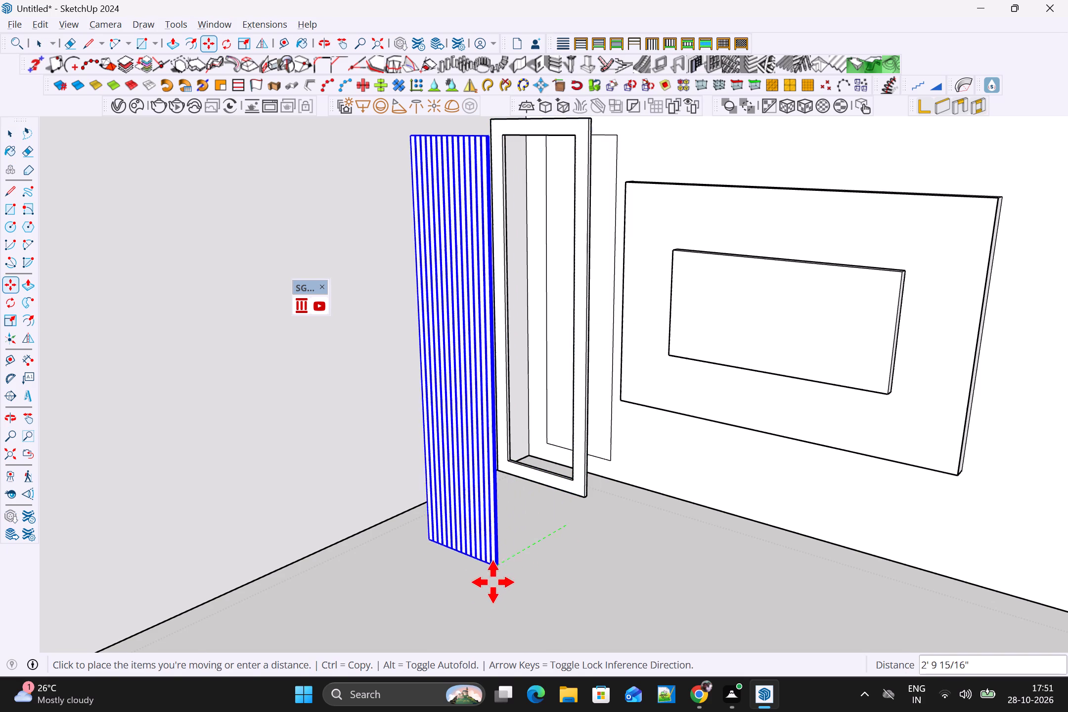
{"action": "left_click", "coordinate": [489, 584]}
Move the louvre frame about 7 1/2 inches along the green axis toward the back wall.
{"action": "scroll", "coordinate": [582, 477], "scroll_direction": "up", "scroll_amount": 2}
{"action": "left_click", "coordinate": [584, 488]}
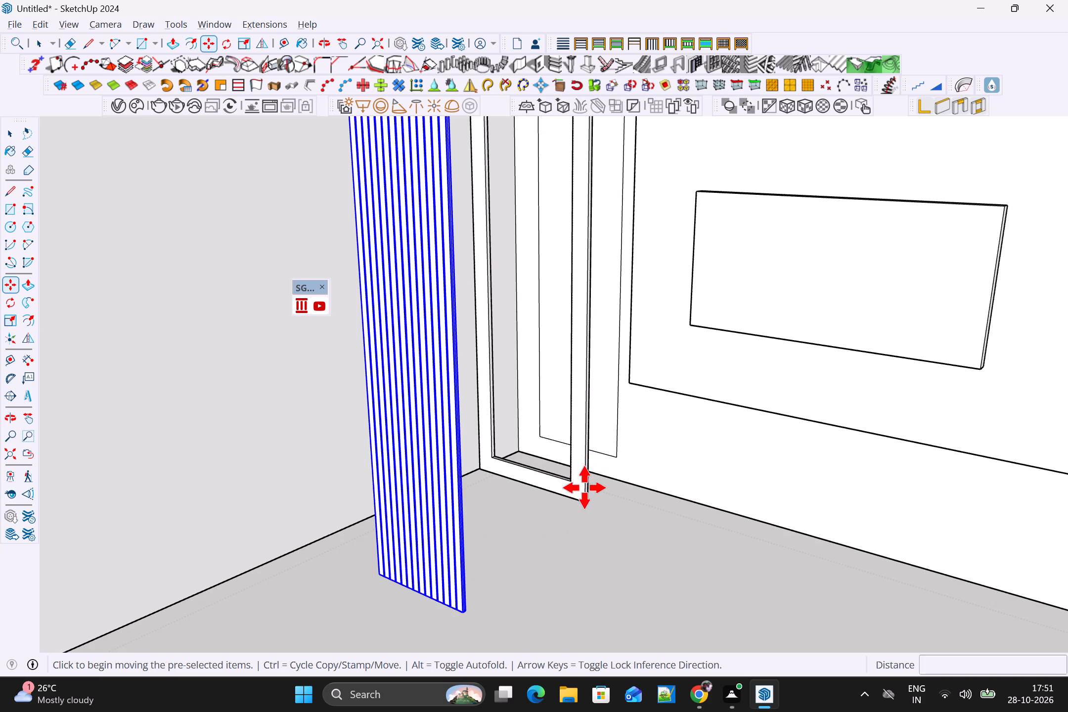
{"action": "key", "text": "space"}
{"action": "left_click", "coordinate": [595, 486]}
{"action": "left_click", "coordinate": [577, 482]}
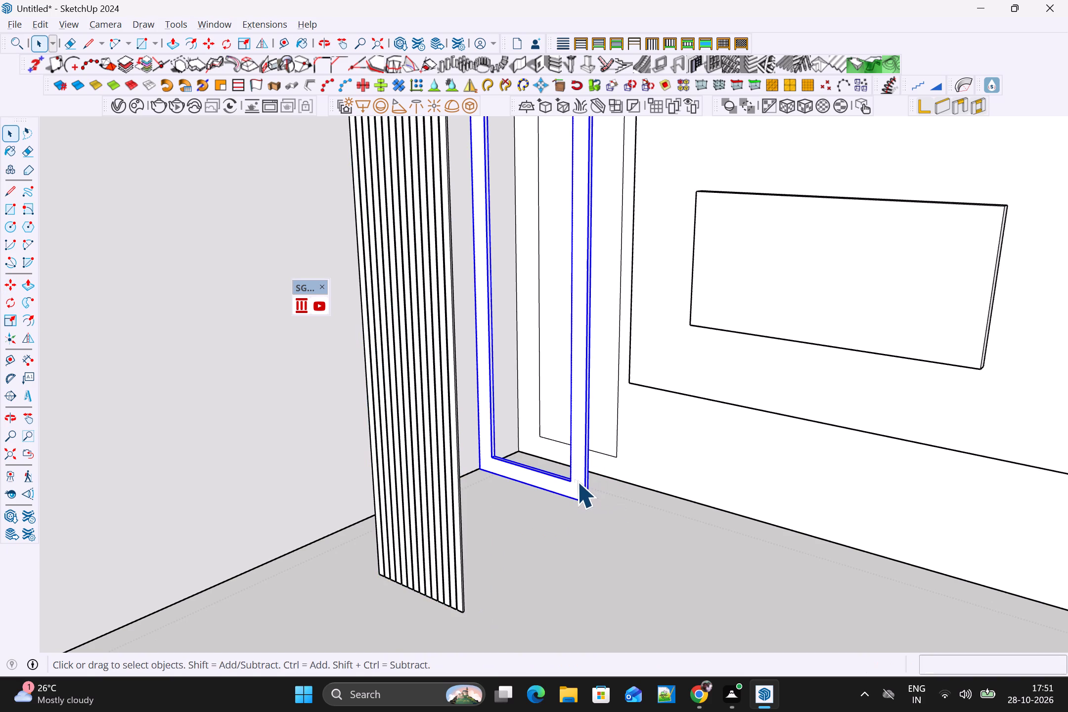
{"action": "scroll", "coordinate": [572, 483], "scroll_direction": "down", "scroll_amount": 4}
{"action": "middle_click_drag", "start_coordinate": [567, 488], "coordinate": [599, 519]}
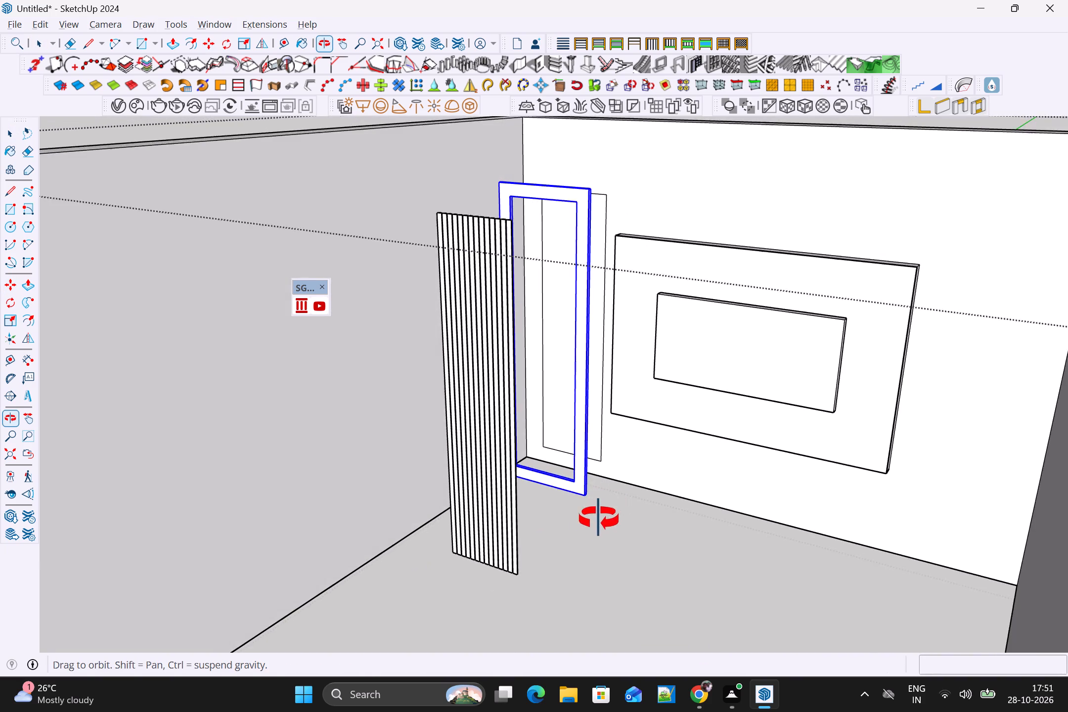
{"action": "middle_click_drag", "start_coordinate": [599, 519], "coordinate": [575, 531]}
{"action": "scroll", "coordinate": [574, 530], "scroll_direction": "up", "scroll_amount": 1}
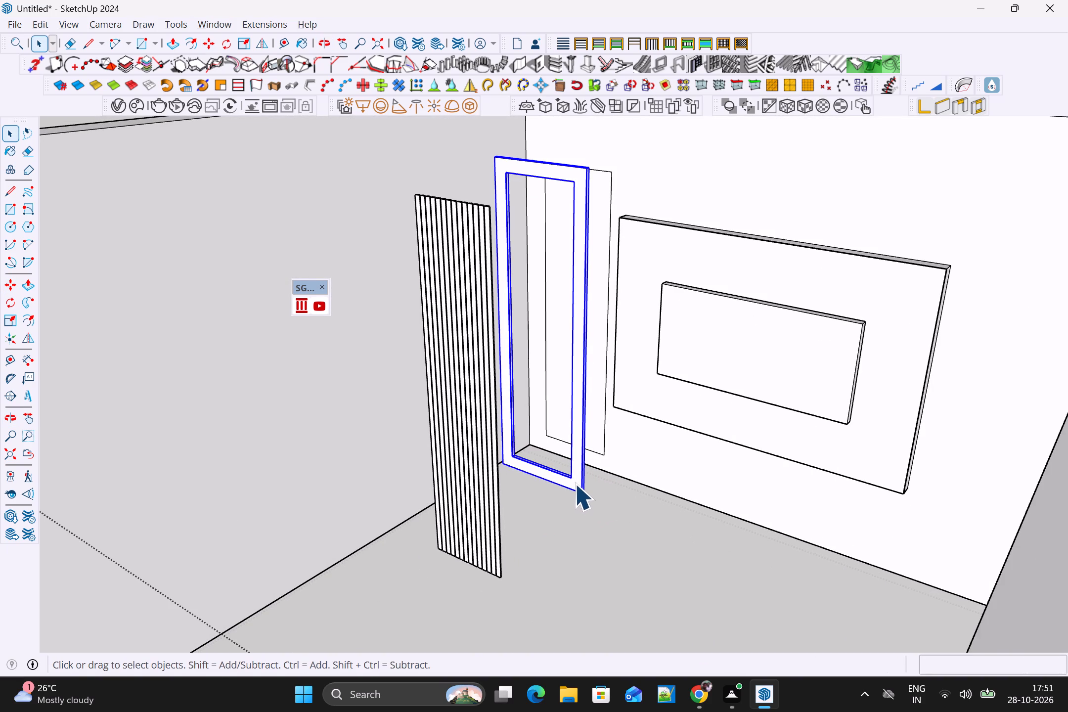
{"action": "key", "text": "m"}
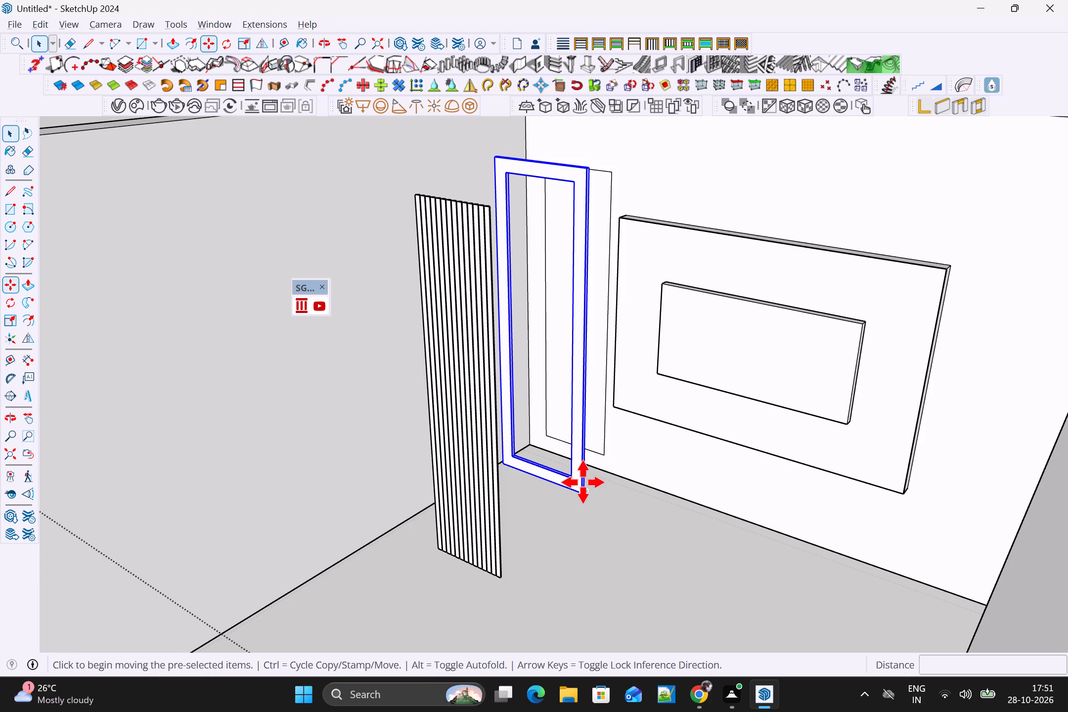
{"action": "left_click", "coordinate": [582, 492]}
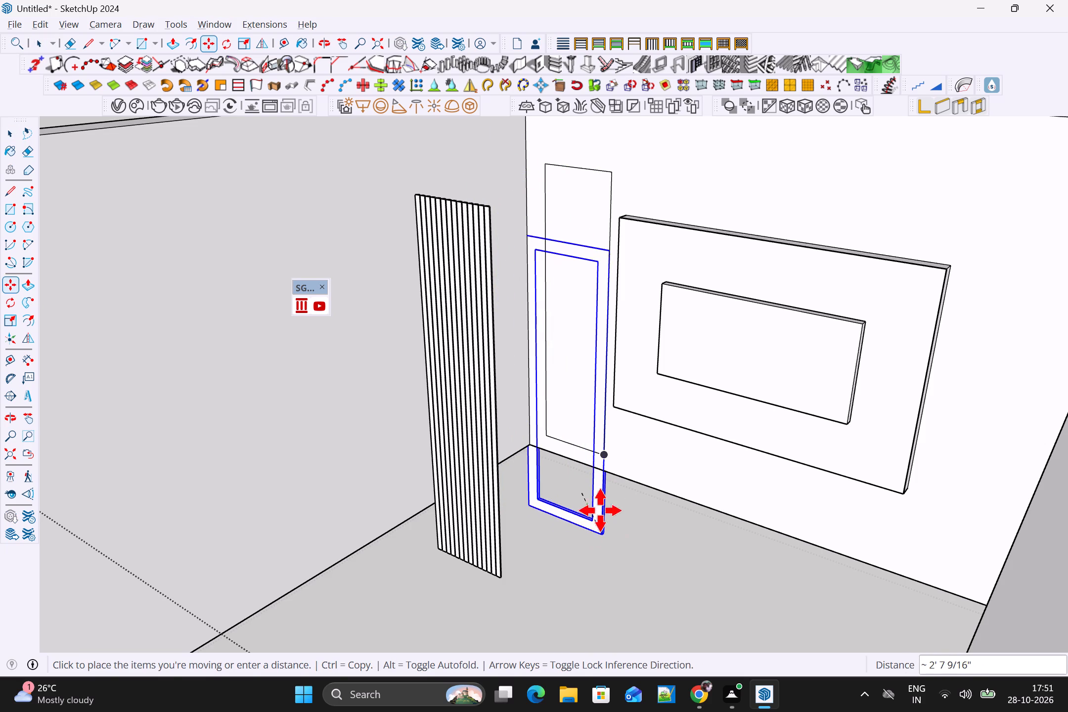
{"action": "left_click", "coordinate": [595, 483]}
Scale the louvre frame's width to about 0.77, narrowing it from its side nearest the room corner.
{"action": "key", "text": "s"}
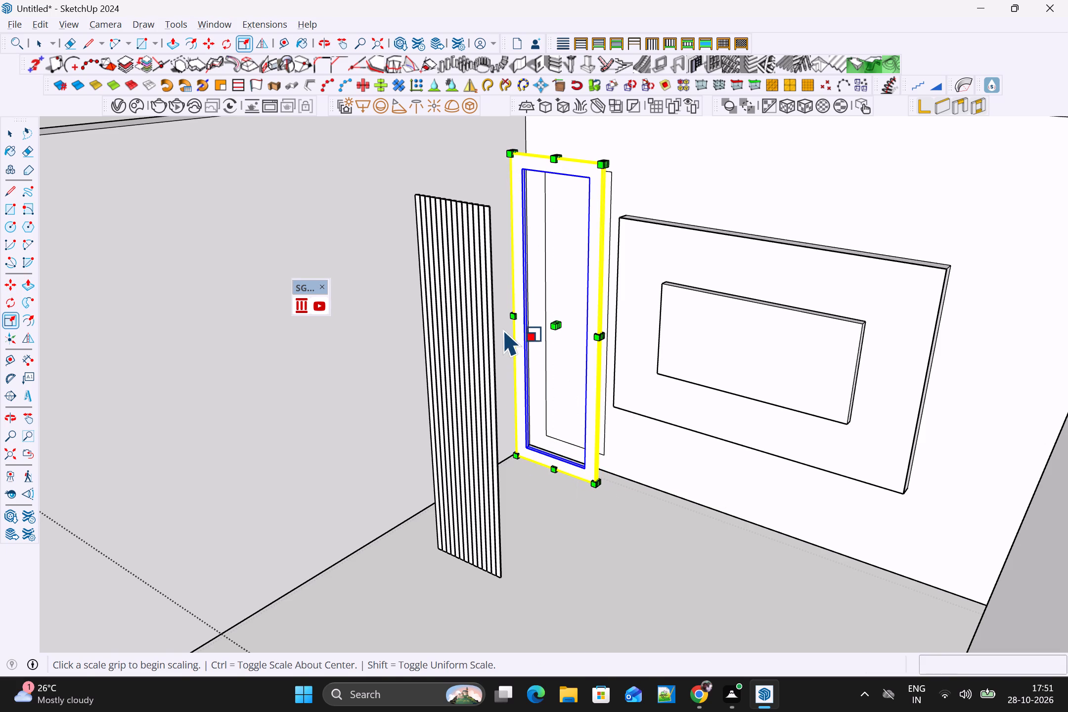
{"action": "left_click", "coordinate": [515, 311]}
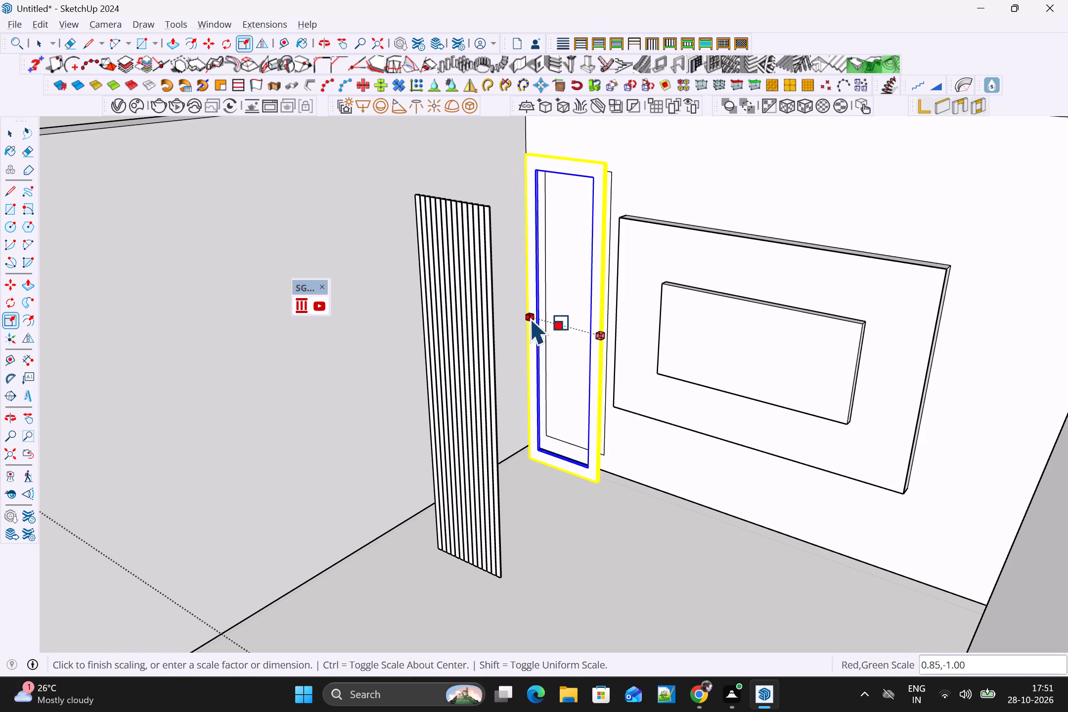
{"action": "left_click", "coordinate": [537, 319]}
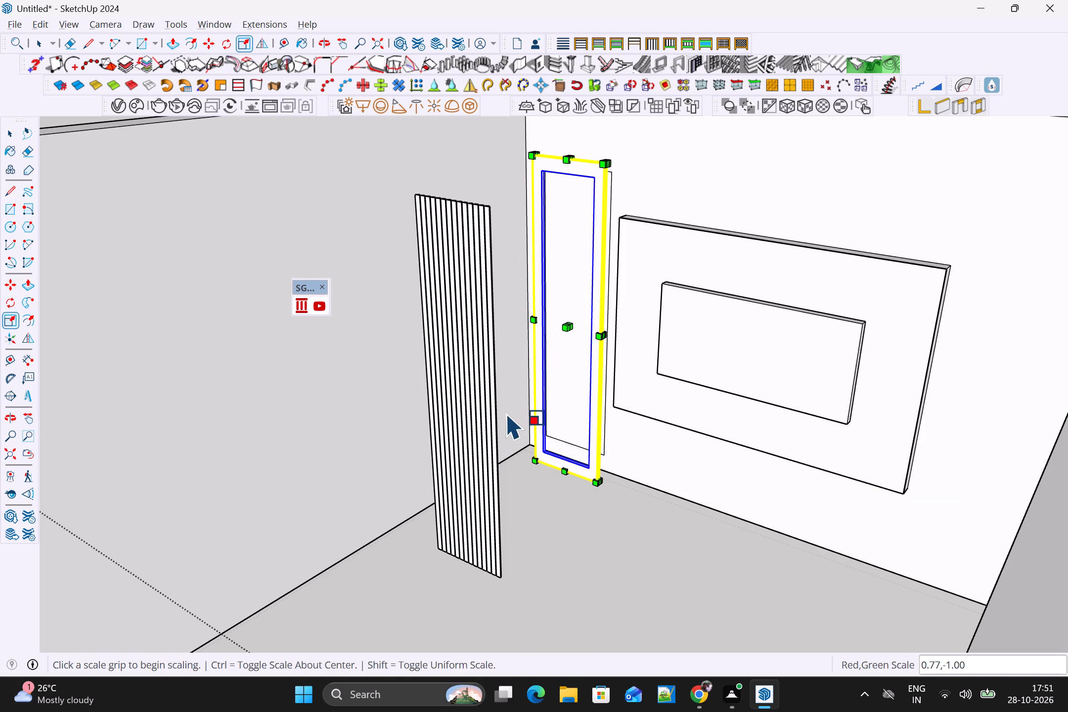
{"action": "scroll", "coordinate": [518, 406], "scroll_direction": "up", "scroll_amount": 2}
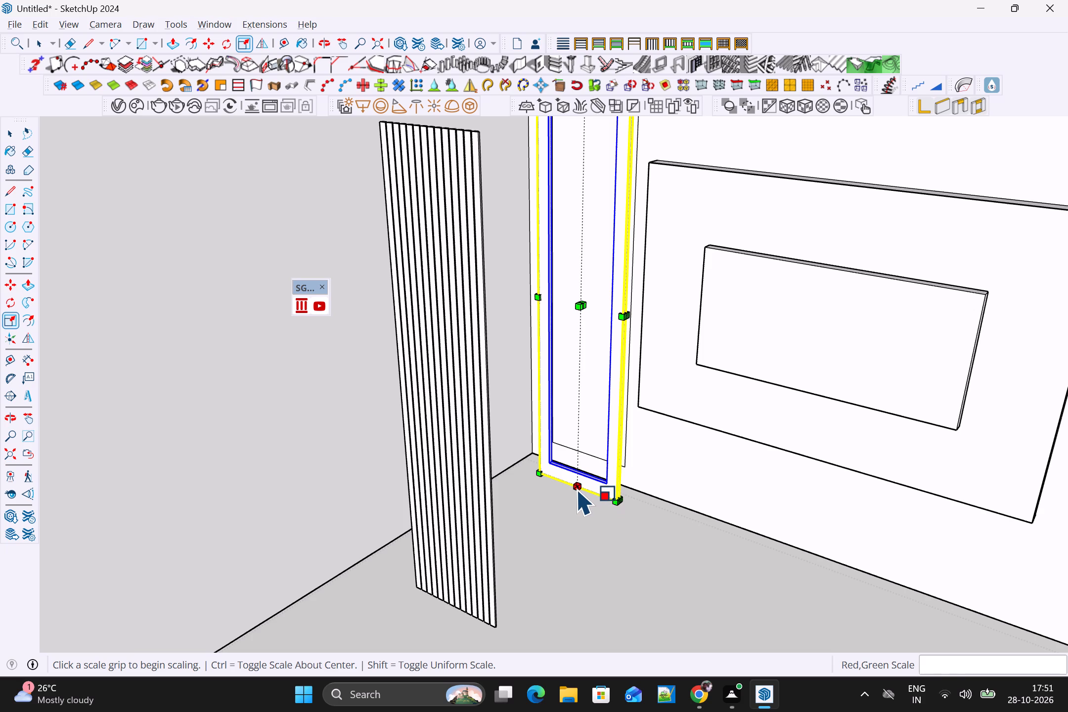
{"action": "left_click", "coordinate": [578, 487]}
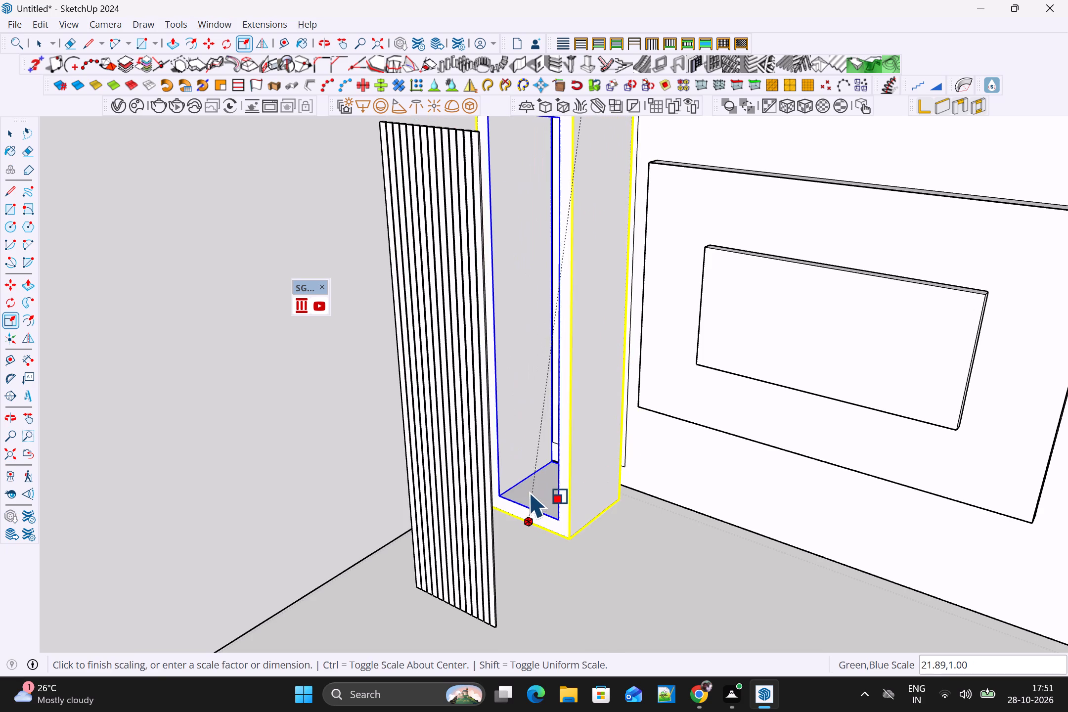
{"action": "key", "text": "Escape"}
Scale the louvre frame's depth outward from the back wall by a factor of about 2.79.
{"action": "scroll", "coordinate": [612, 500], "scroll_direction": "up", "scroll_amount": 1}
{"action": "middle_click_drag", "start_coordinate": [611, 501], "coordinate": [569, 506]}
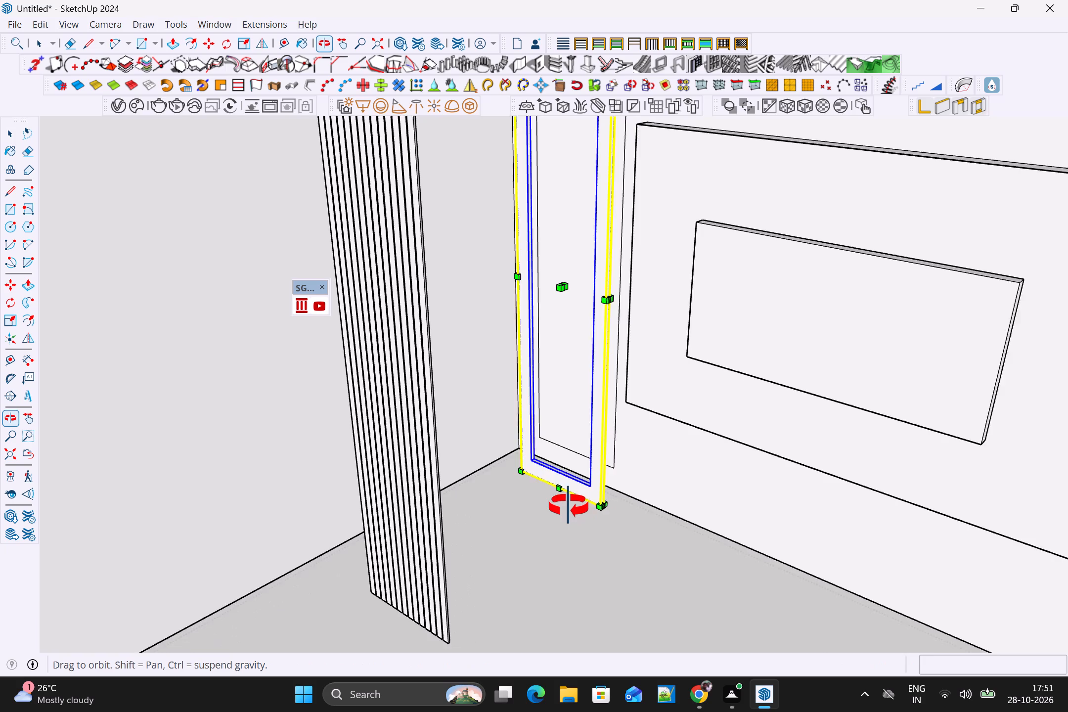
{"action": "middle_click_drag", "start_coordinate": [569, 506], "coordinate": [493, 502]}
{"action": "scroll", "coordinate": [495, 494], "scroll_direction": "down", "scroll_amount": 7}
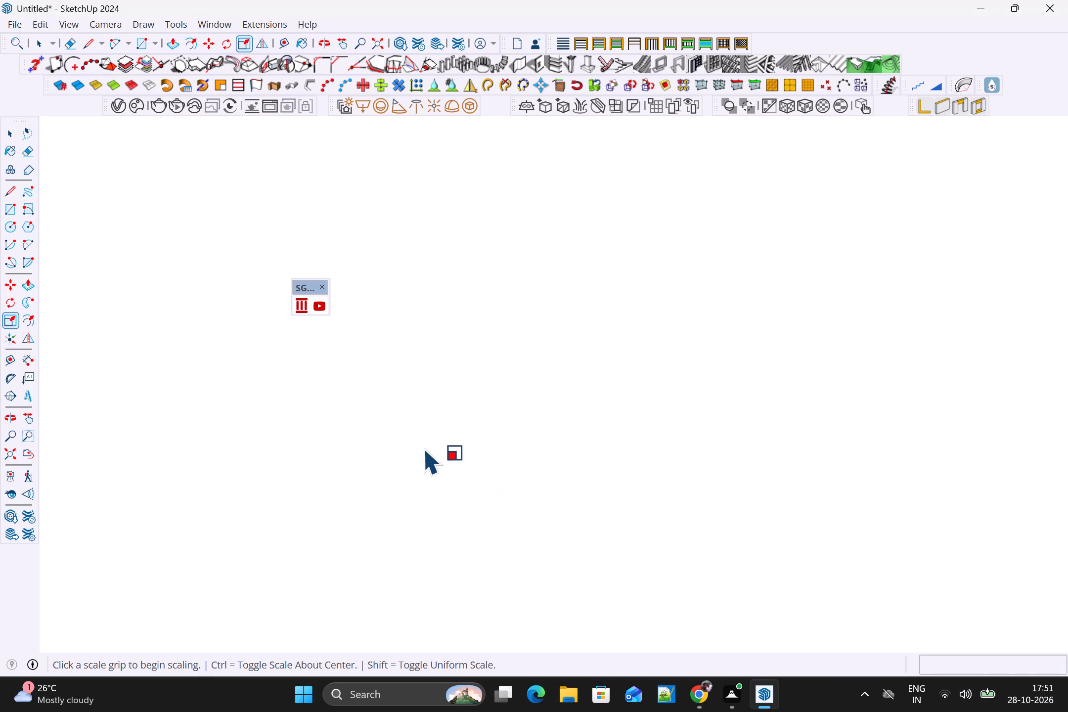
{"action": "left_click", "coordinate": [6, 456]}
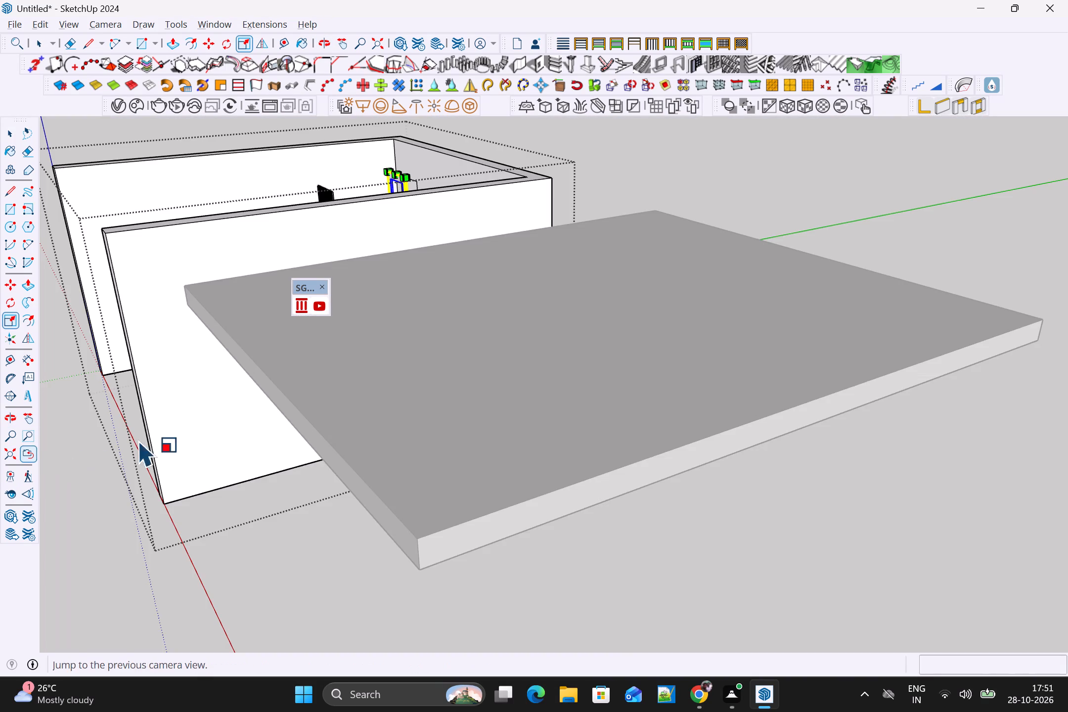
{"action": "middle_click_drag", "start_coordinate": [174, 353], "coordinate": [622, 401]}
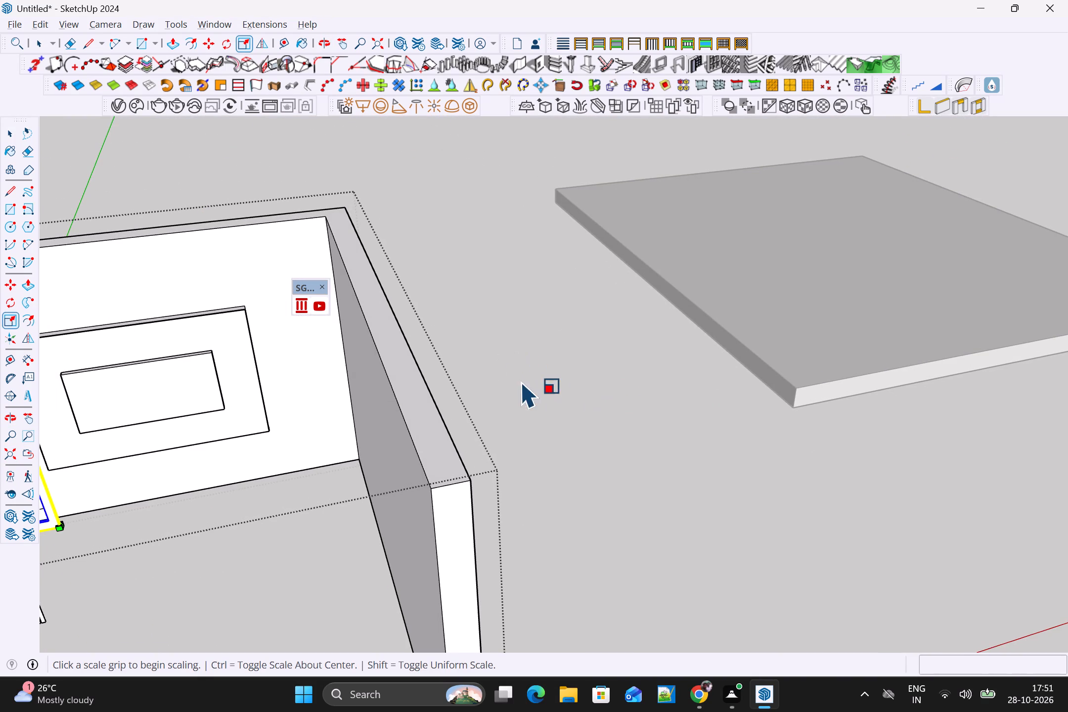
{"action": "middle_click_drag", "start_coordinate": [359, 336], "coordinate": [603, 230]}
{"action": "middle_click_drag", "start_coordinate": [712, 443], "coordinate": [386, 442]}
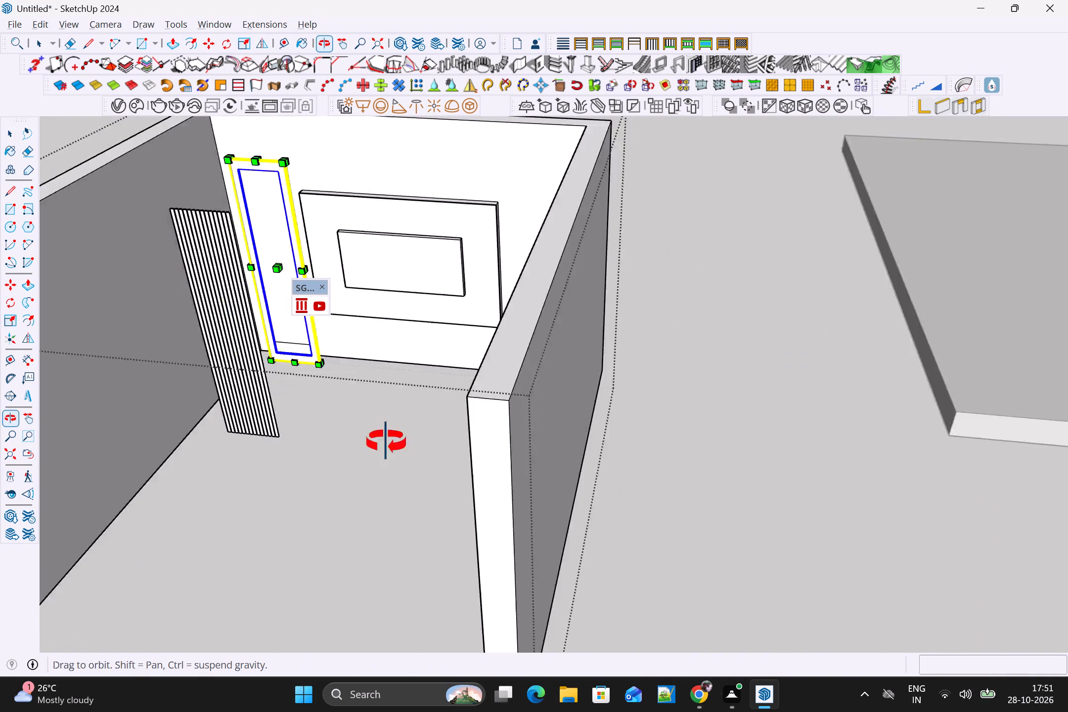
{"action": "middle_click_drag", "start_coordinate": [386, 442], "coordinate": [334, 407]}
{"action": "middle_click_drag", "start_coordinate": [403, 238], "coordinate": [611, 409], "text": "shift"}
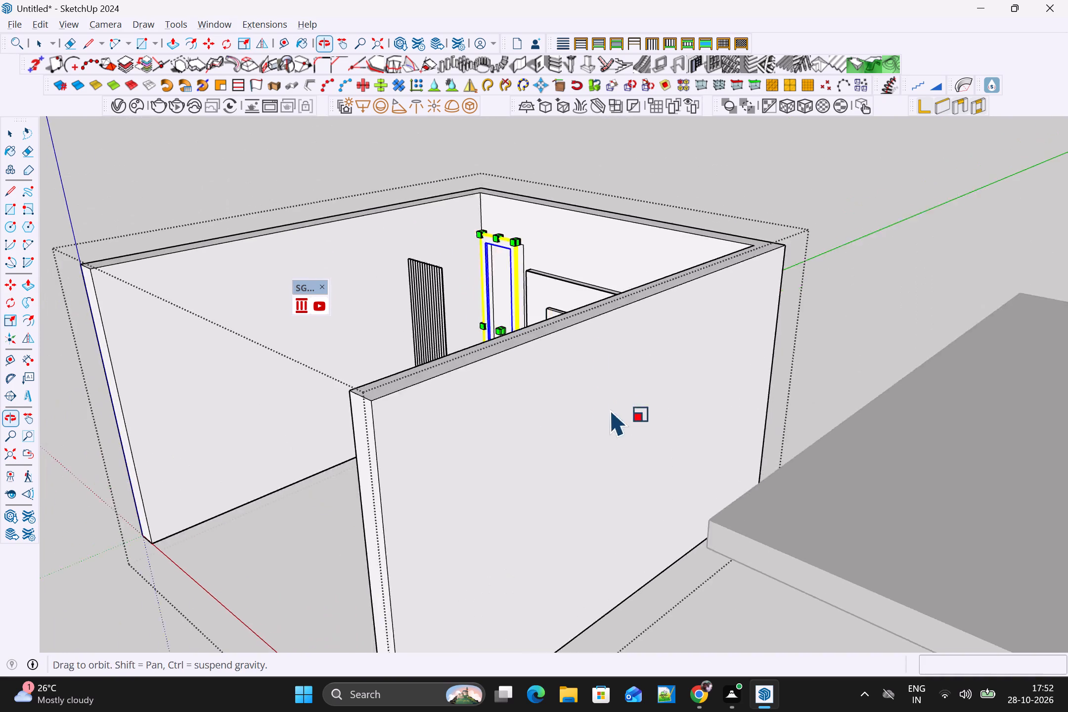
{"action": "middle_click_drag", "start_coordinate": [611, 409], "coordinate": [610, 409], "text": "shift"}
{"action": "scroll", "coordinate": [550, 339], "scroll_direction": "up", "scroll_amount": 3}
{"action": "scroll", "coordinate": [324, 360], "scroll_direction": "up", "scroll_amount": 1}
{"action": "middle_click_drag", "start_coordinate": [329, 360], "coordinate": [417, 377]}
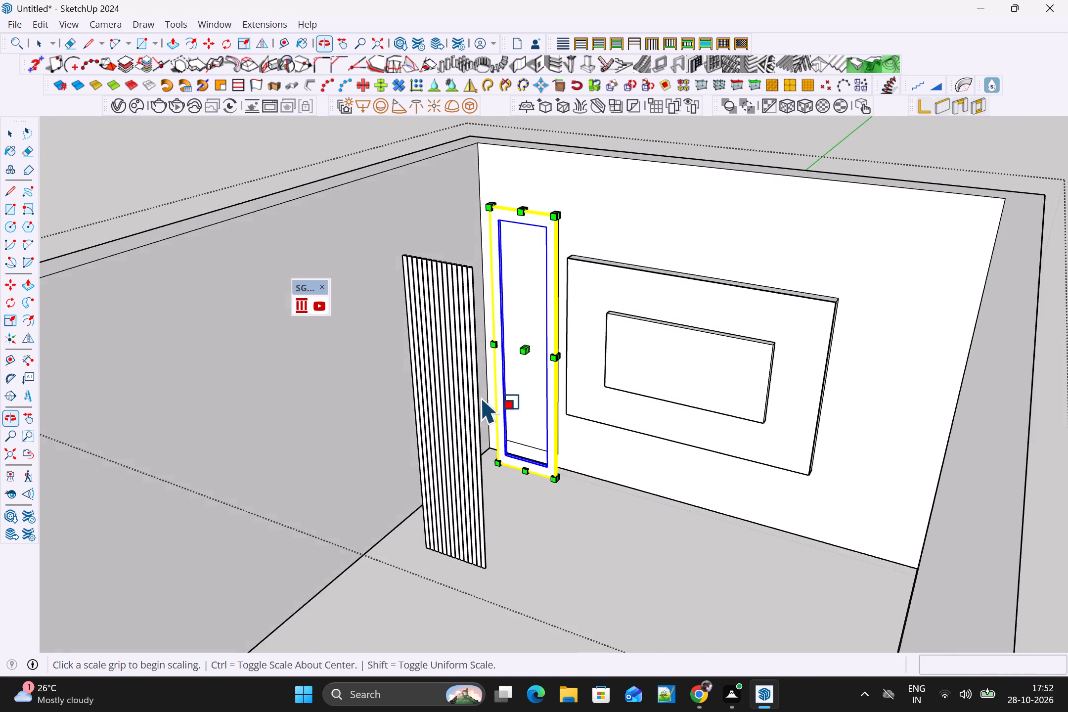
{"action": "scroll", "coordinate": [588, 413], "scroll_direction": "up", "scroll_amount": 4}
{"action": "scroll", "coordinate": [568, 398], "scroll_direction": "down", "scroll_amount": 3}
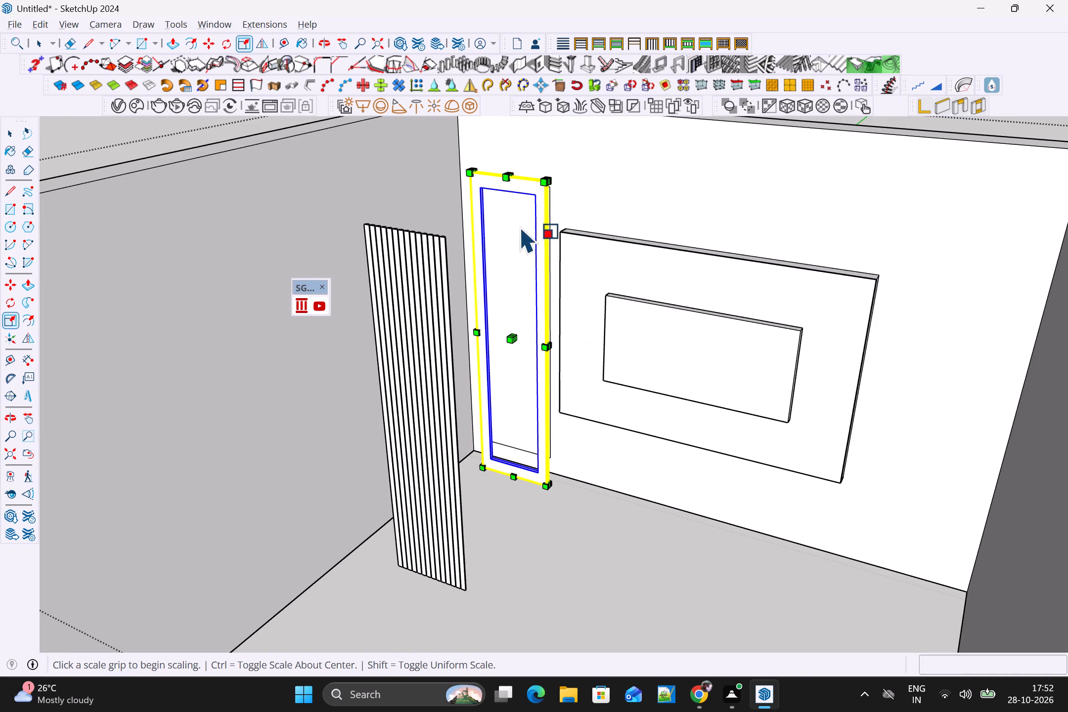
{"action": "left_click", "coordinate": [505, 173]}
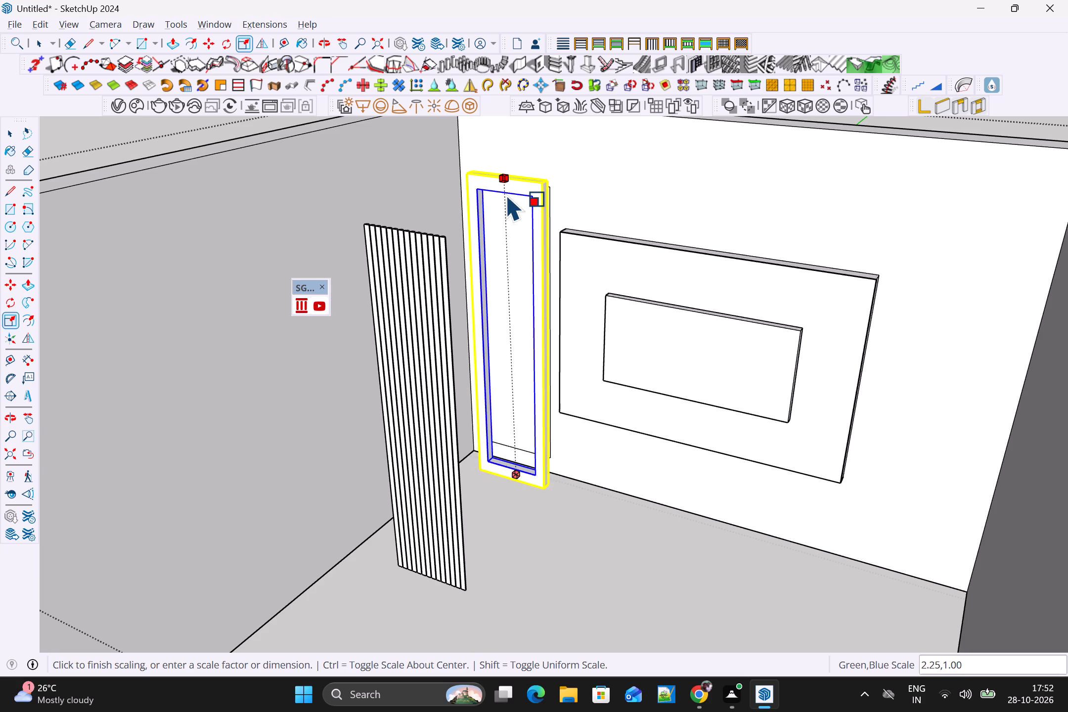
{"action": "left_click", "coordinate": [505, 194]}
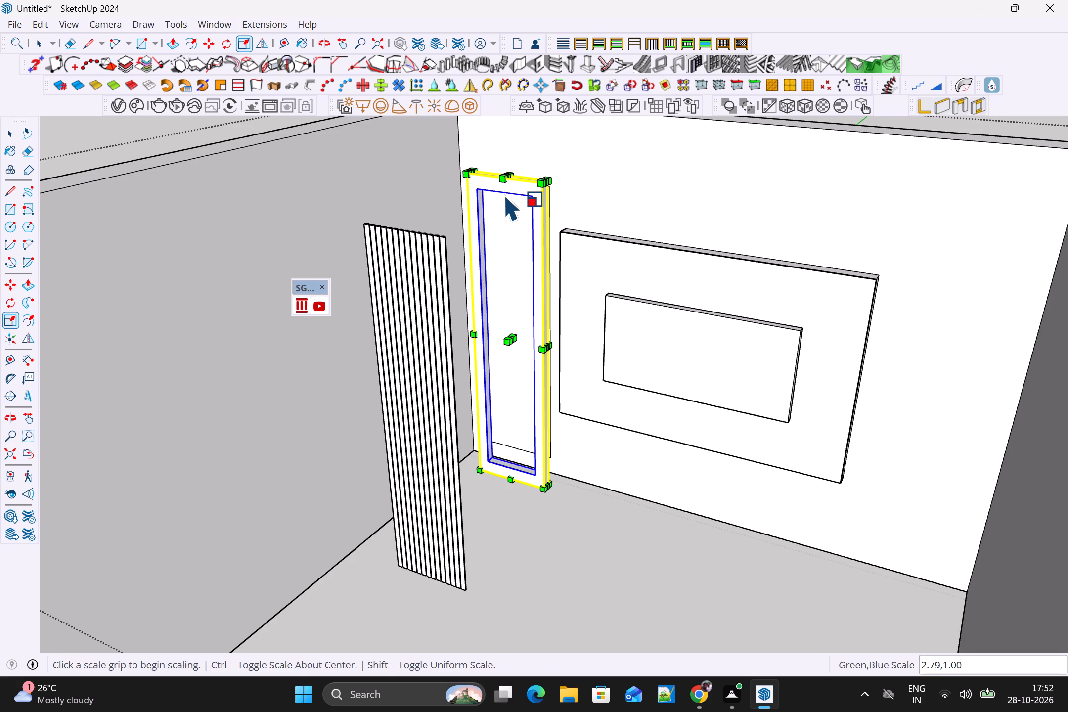
Delete the louvre frame, keeping the separate vertical slats group.
{"action": "scroll", "coordinate": [546, 205], "scroll_direction": "up", "scroll_amount": 3}
{"action": "middle_click_drag", "start_coordinate": [536, 219], "coordinate": [494, 236]}
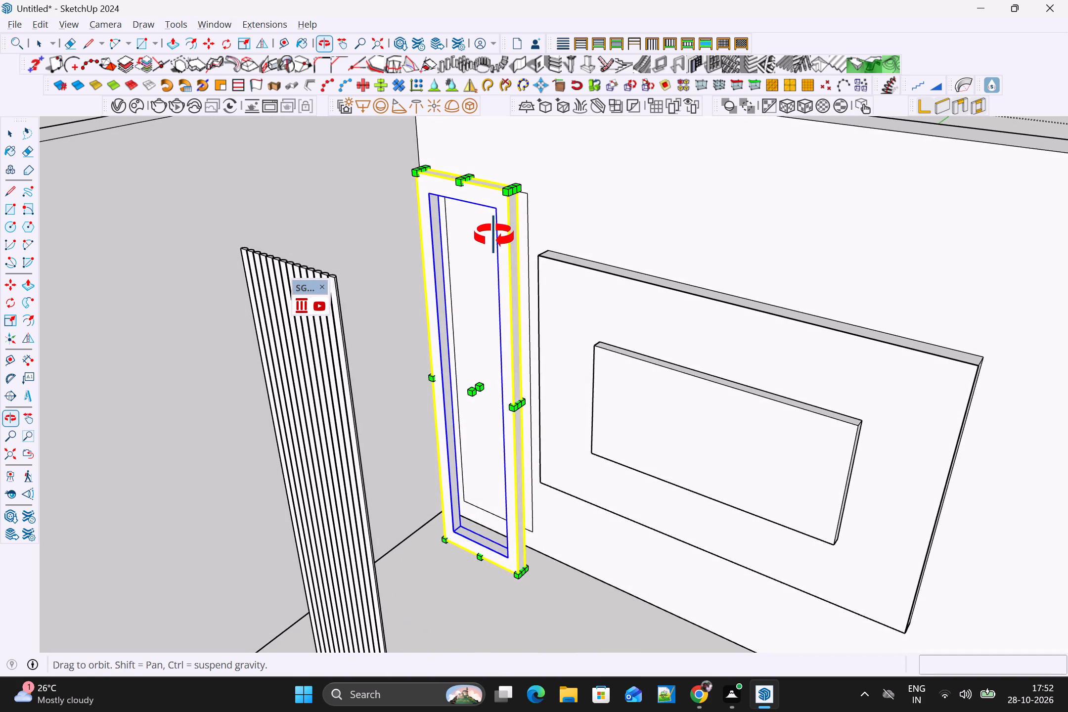
{"action": "middle_click_drag", "start_coordinate": [494, 236], "coordinate": [445, 236]}
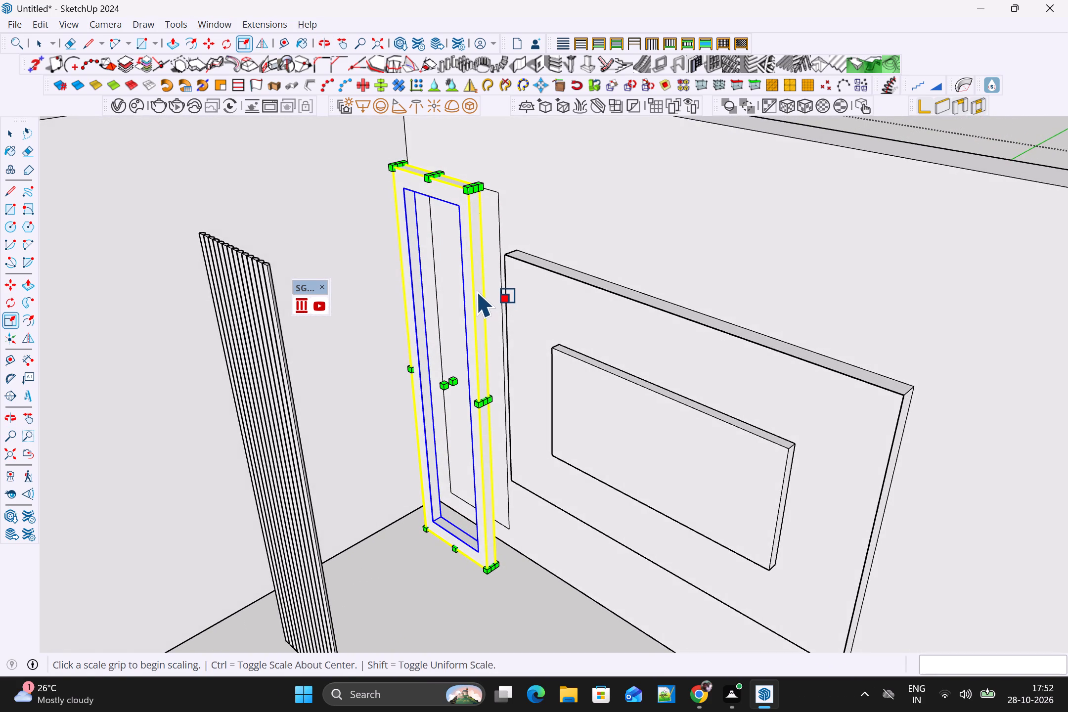
{"action": "key", "text": "Delete"}
Reposition the floating SG Louvres palette so it sits clear of the slats and wall panels.
{"action": "scroll", "coordinate": [348, 406], "scroll_direction": "down", "scroll_amount": 2}
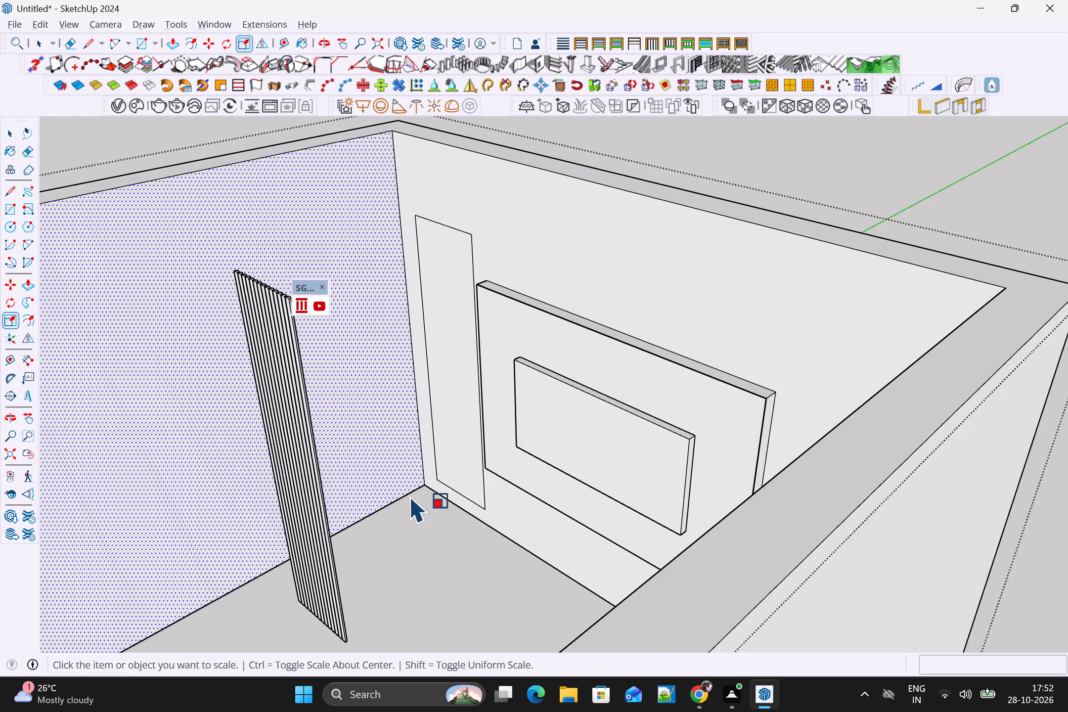
{"action": "left_click", "coordinate": [431, 551]}
{"action": "middle_click_drag", "start_coordinate": [397, 525], "coordinate": [567, 438]}
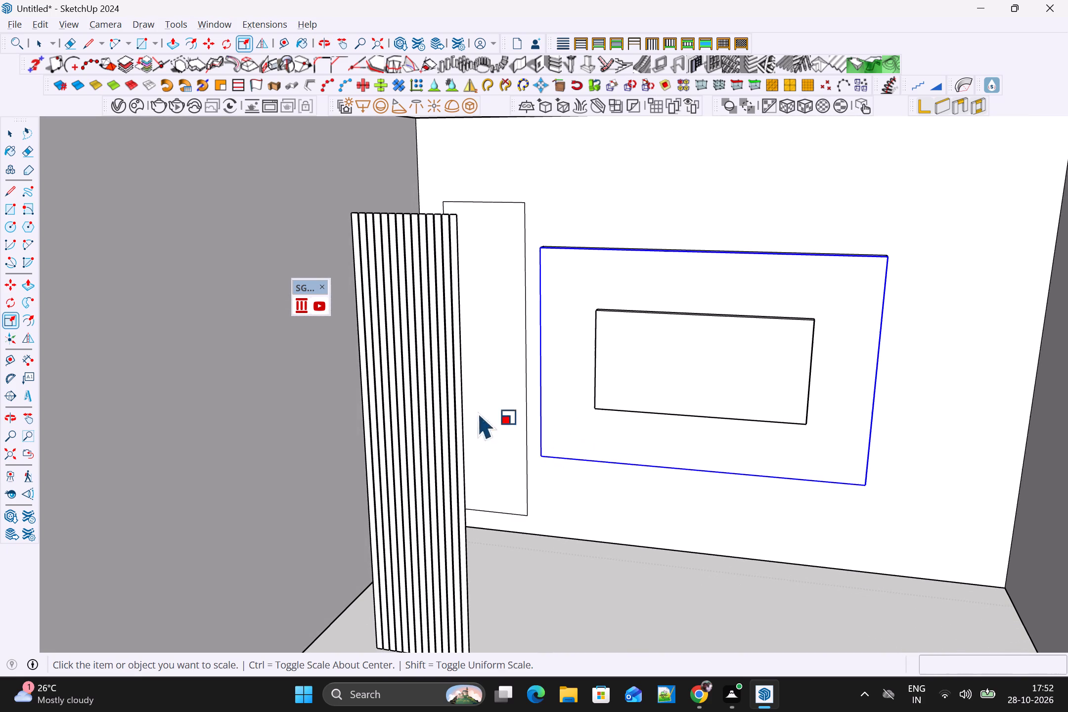
{"action": "left_click_drag", "start_coordinate": [310, 285], "coordinate": [980, 127]}
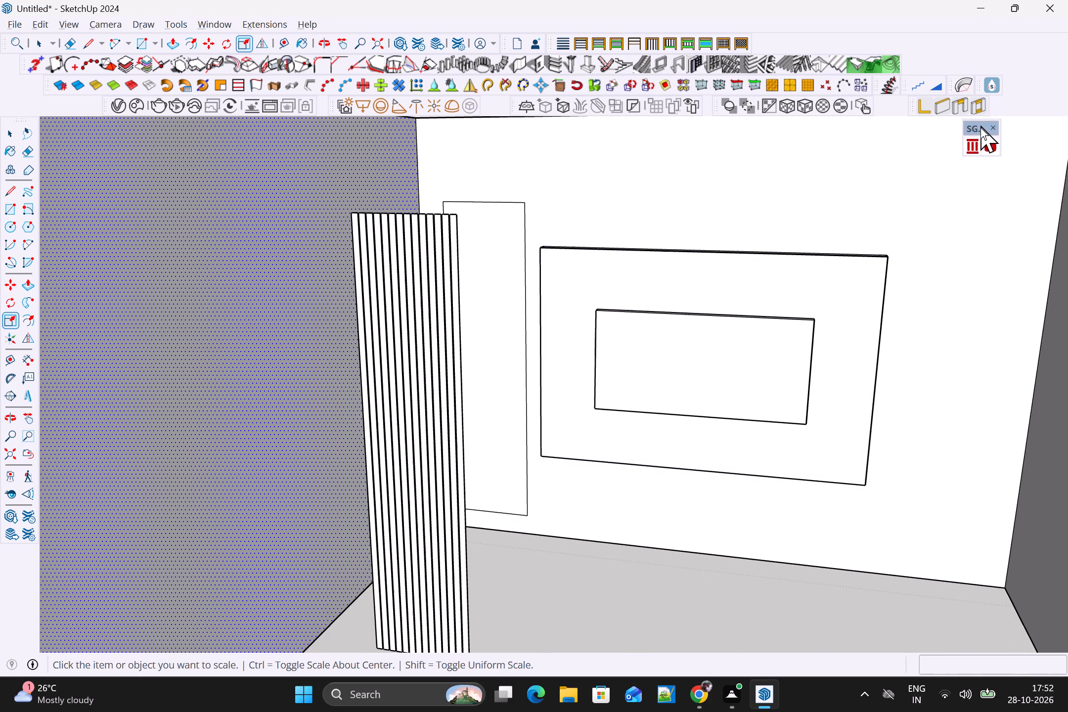
{"action": "left_click_drag", "start_coordinate": [980, 127], "coordinate": [1040, 130]}
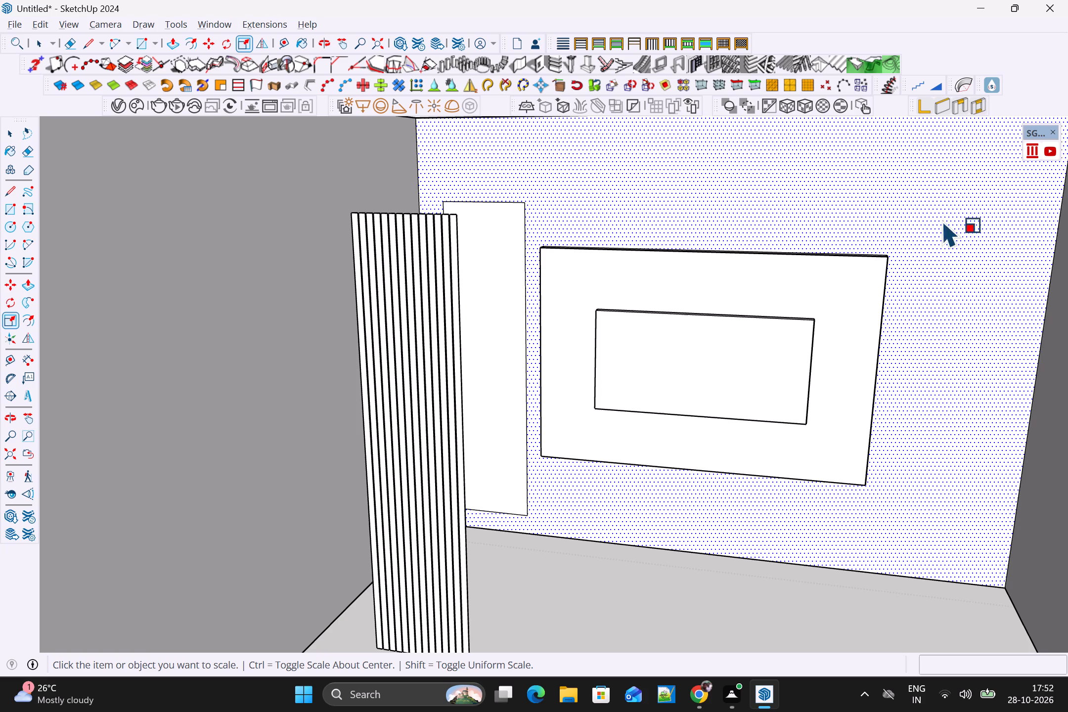
Move the vertical slats group by its lower corner onto the matching lower corner of the tall rectangle on the back wall.
{"action": "scroll", "coordinate": [862, 309], "scroll_direction": "down", "scroll_amount": 3}
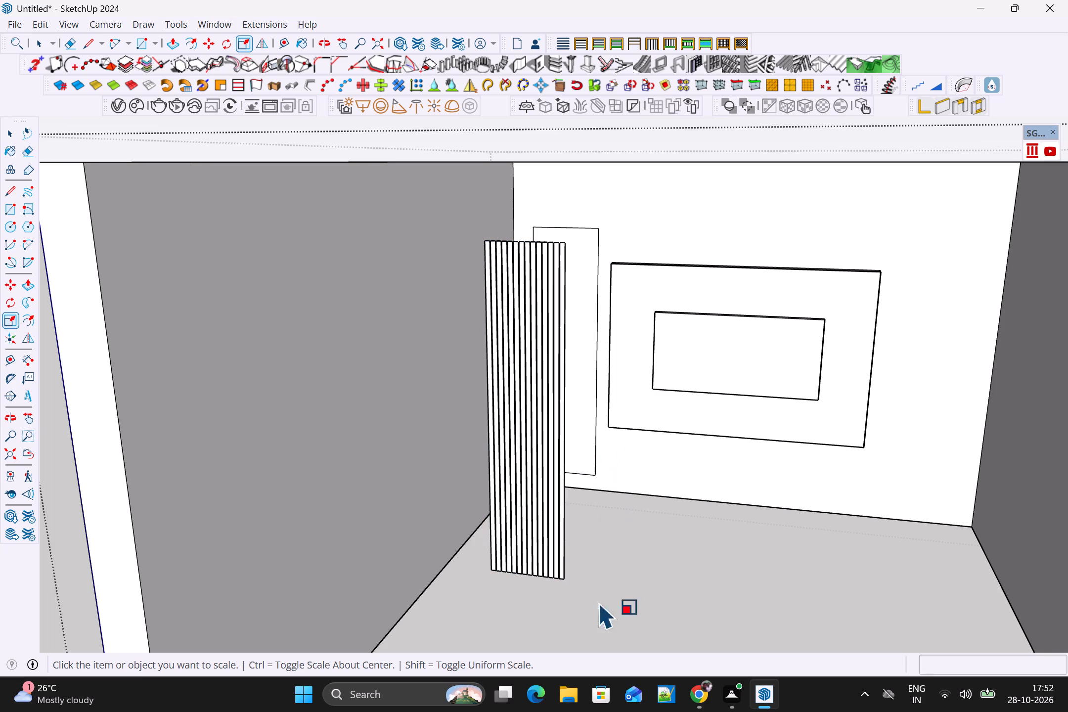
{"action": "key", "text": "space"}
{"action": "left_click", "coordinate": [529, 539]}
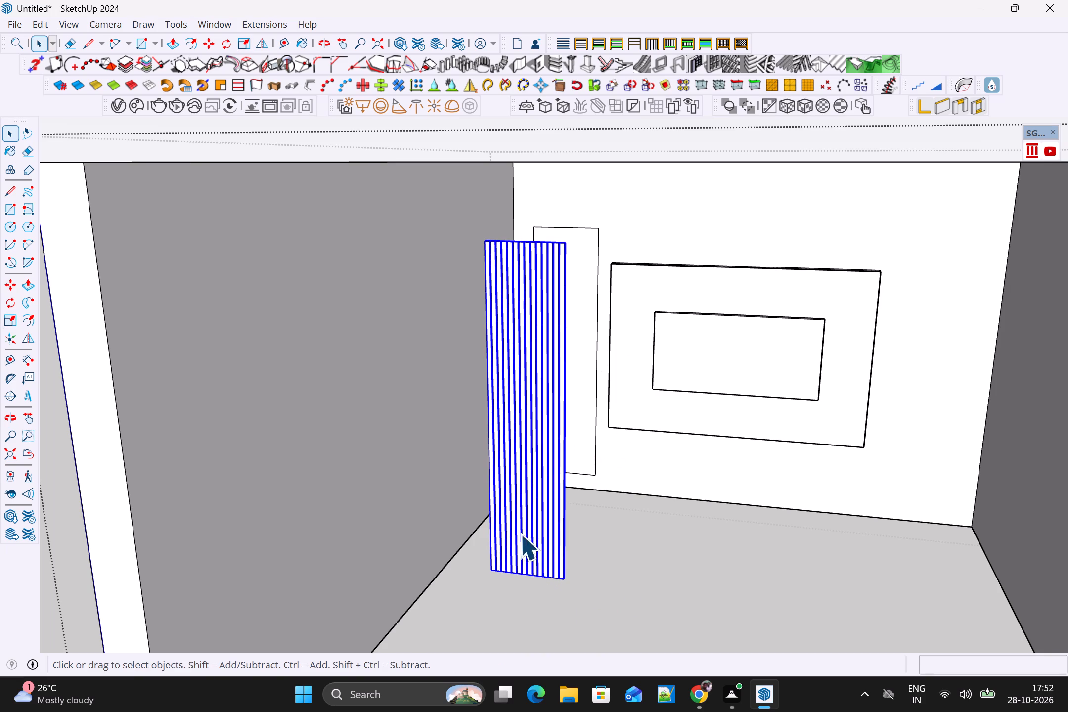
{"action": "key", "text": "m"}
{"action": "scroll", "coordinate": [592, 576], "scroll_direction": "up", "scroll_amount": 3}
{"action": "middle_click_drag", "start_coordinate": [595, 597], "coordinate": [410, 588]}
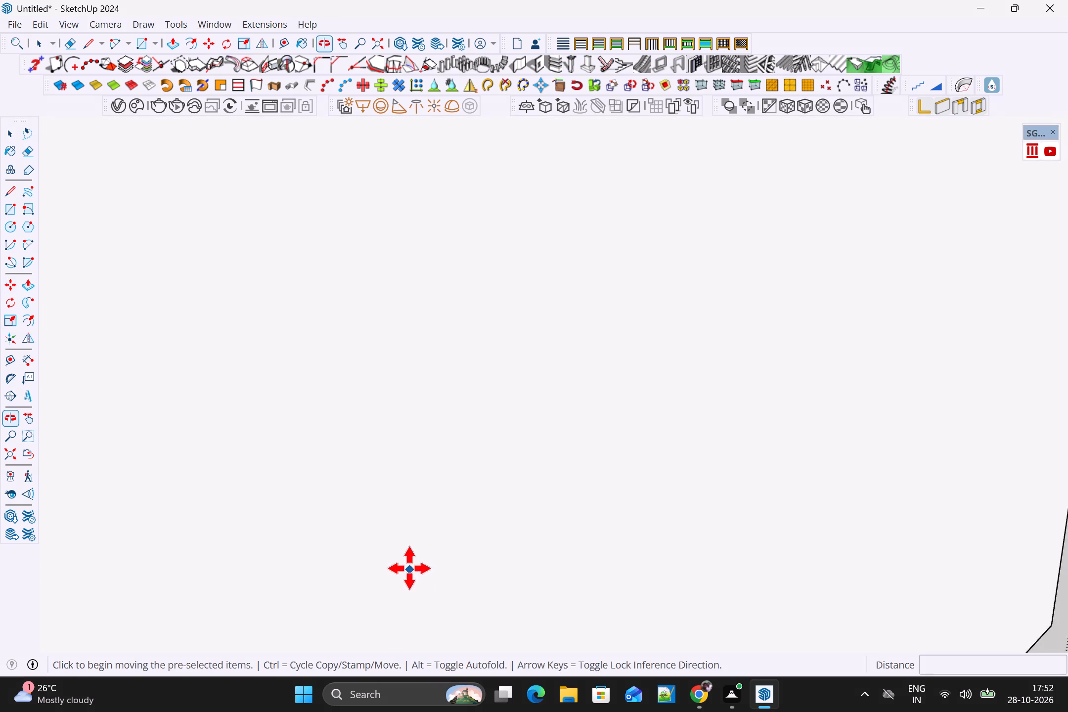
{"action": "scroll", "coordinate": [412, 570], "scroll_direction": "down", "scroll_amount": 3}
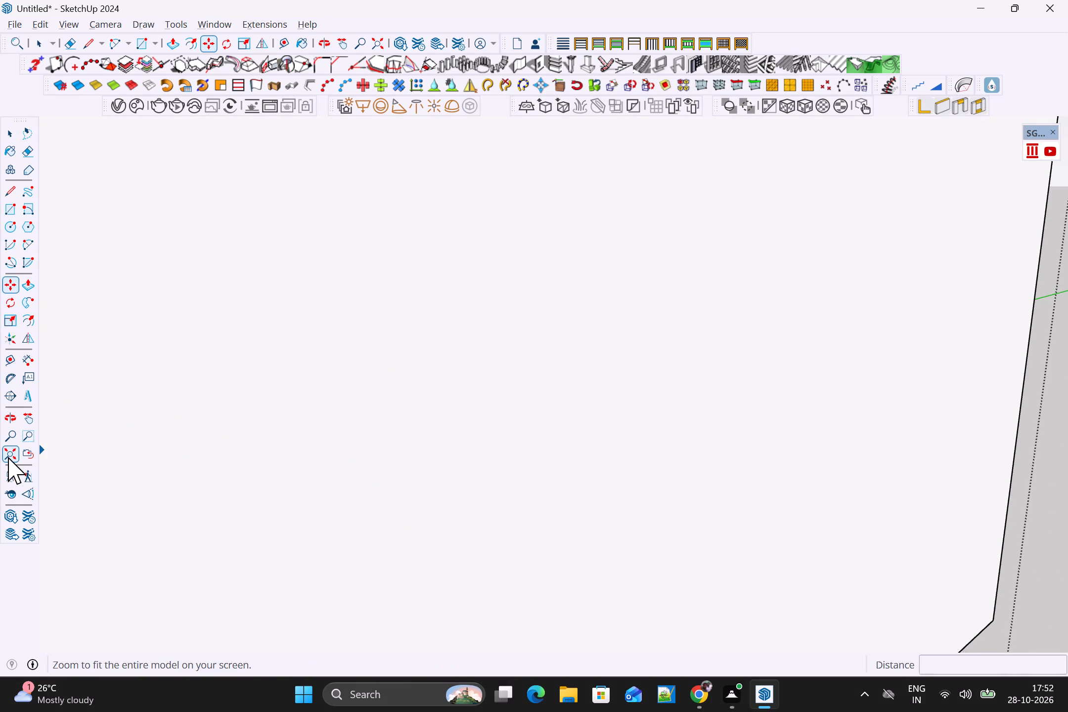
{"action": "left_click", "coordinate": [10, 453]}
{"action": "scroll", "coordinate": [156, 447], "scroll_direction": "up", "scroll_amount": 3}
{"action": "scroll", "coordinate": [243, 448], "scroll_direction": "up", "scroll_amount": 5}
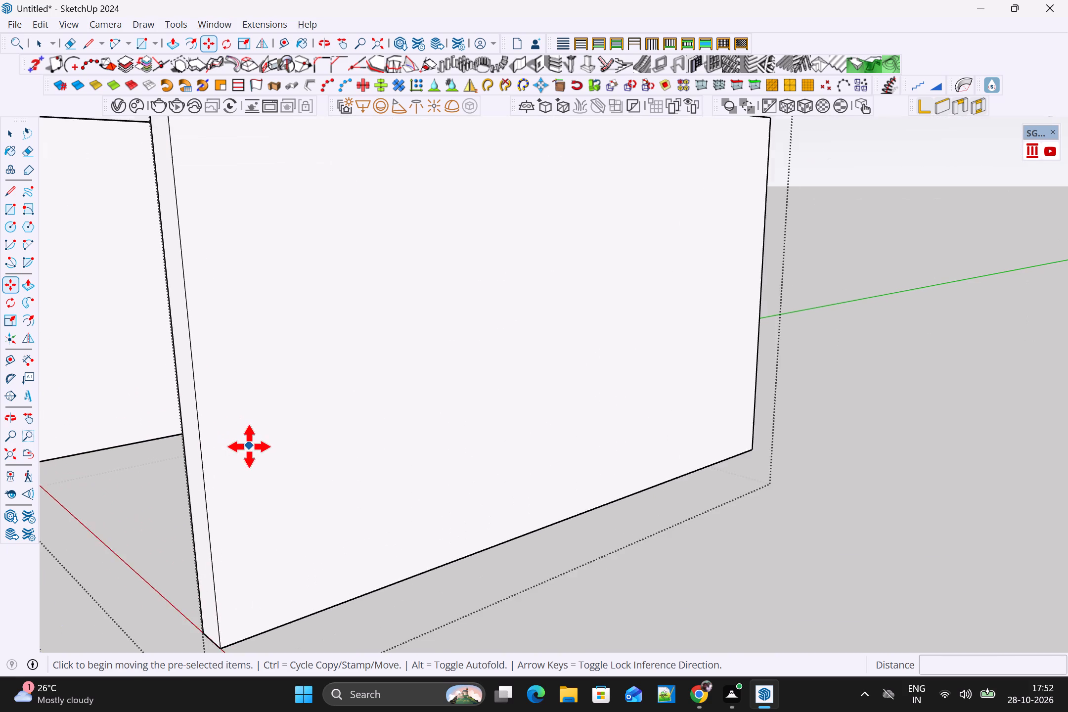
{"action": "middle_click_drag", "start_coordinate": [251, 447], "coordinate": [375, 464]}
{"action": "scroll", "coordinate": [362, 445], "scroll_direction": "up", "scroll_amount": 10}
{"action": "middle_click_drag", "start_coordinate": [391, 449], "coordinate": [354, 469]}
{"action": "scroll", "coordinate": [344, 445], "scroll_direction": "up", "scroll_amount": 20}
{"action": "scroll", "coordinate": [344, 445], "scroll_direction": "up", "scroll_amount": 2}
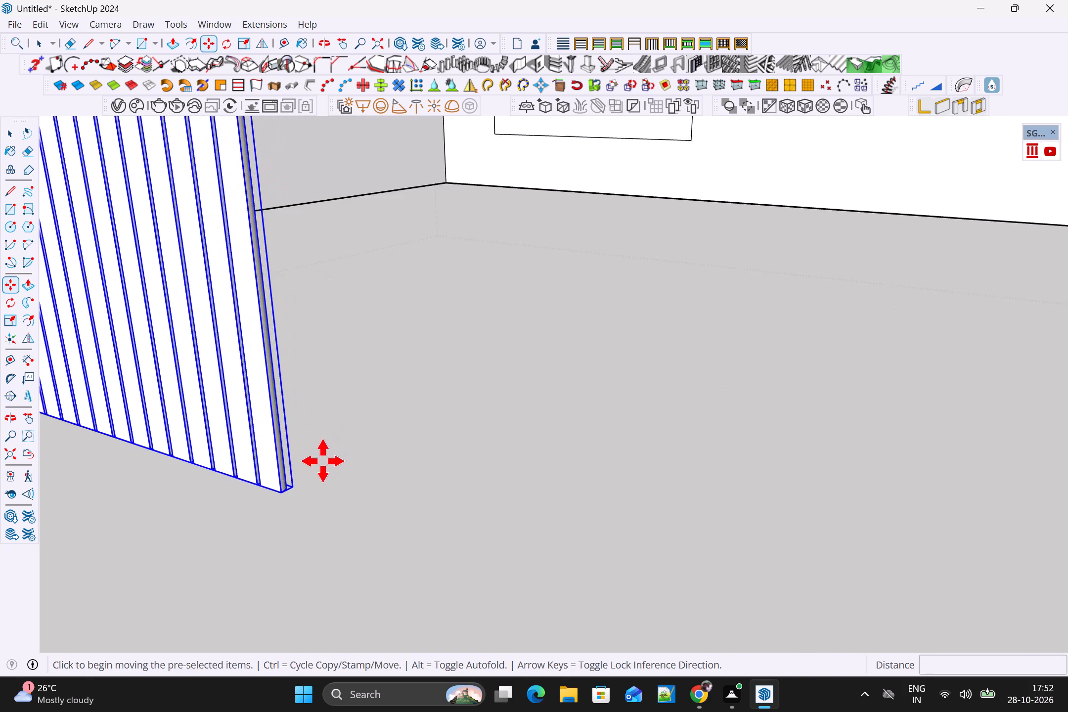
{"action": "scroll", "coordinate": [323, 461], "scroll_direction": "up", "scroll_amount": 1}
{"action": "left_click", "coordinate": [287, 489]}
{"action": "scroll", "coordinate": [366, 433], "scroll_direction": "down", "scroll_amount": 6}
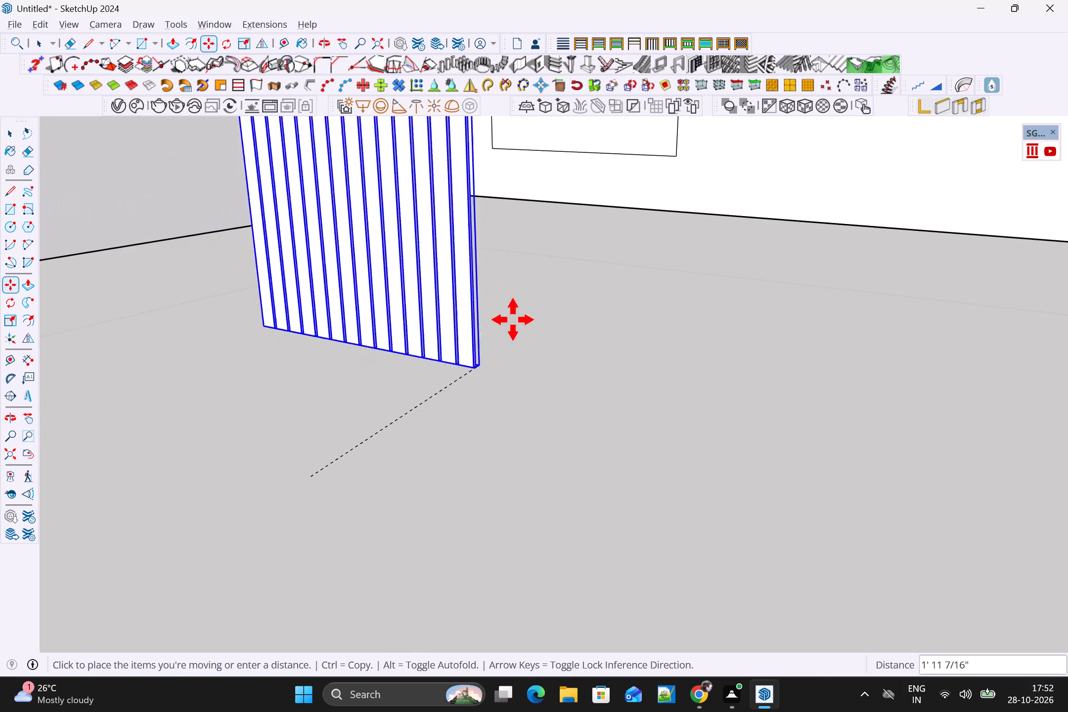
{"action": "left_click", "coordinate": [675, 155]}
Examine from several angles how the slats sit against the back wall and beside the layered panel.
{"action": "scroll", "coordinate": [689, 198], "scroll_direction": "down", "scroll_amount": 20}
{"action": "scroll", "coordinate": [689, 198], "scroll_direction": "down", "scroll_amount": 2}
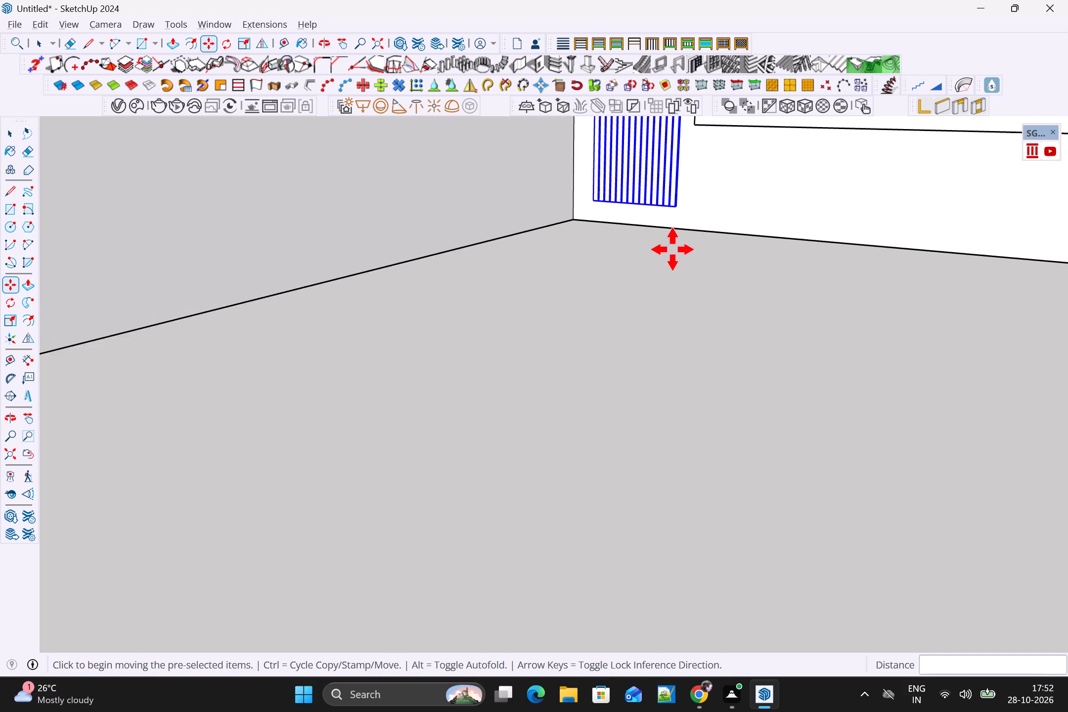
{"action": "scroll", "coordinate": [672, 249], "scroll_direction": "down", "scroll_amount": 19}
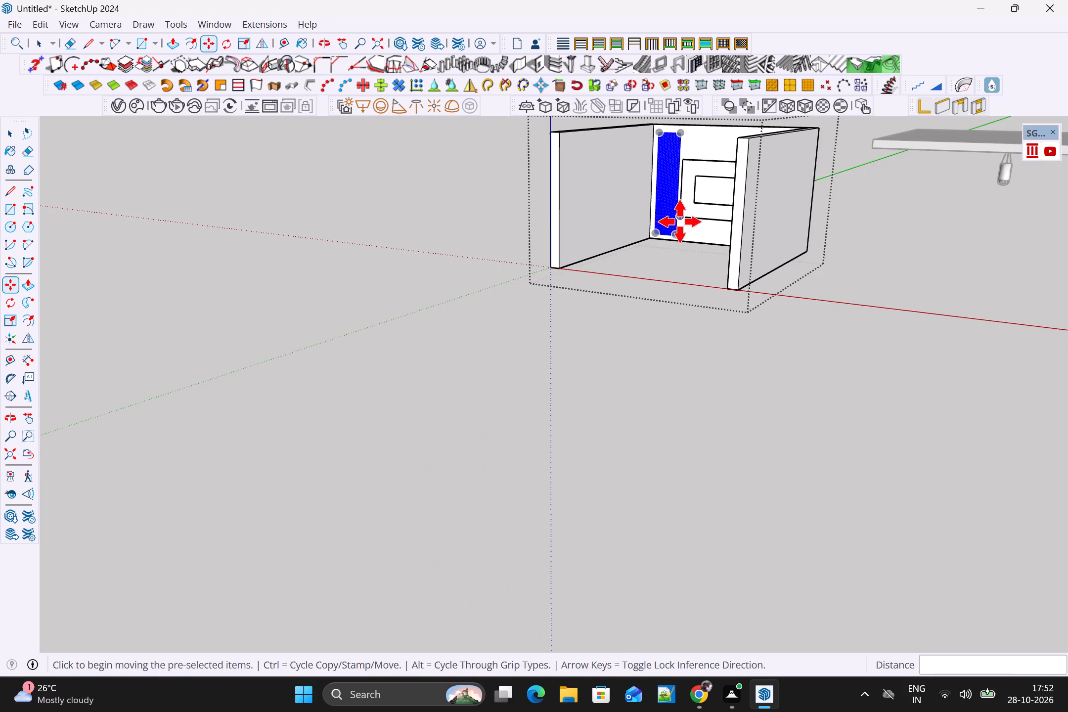
{"action": "middle_click_drag", "start_coordinate": [680, 216], "coordinate": [663, 314], "text": "shift"}
{"action": "scroll", "coordinate": [678, 238], "scroll_direction": "up", "scroll_amount": 12}
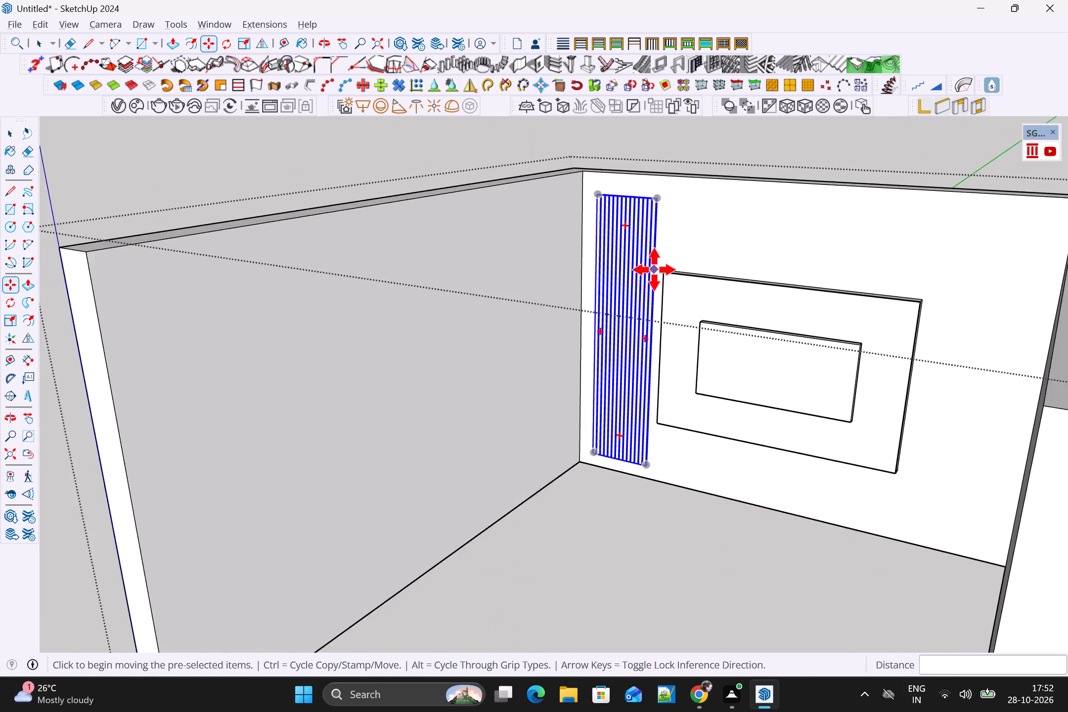
{"action": "scroll", "coordinate": [654, 269], "scroll_direction": "up", "scroll_amount": 4}
{"action": "middle_click_drag", "start_coordinate": [643, 269], "coordinate": [415, 311]}
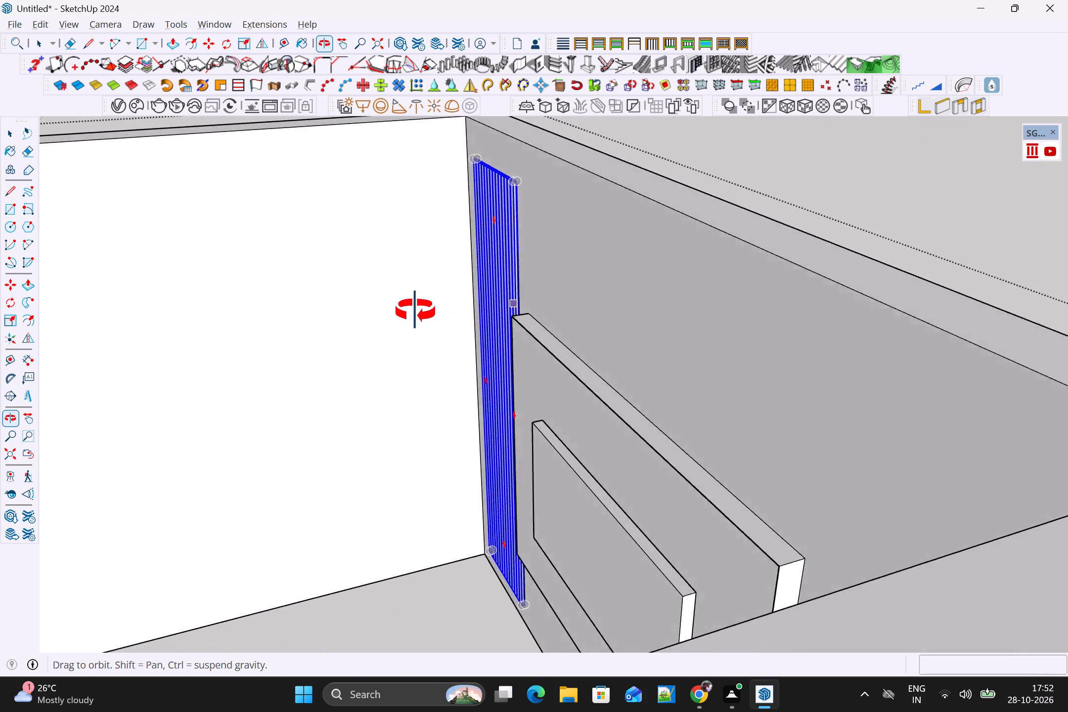
{"action": "middle_click_drag", "start_coordinate": [415, 311], "coordinate": [416, 319]}
{"action": "middle_click_drag", "start_coordinate": [559, 319], "coordinate": [744, 296]}
{"action": "scroll", "coordinate": [719, 299], "scroll_direction": "down", "scroll_amount": 9}
{"action": "middle_click_drag", "start_coordinate": [700, 339], "coordinate": [785, 366]}
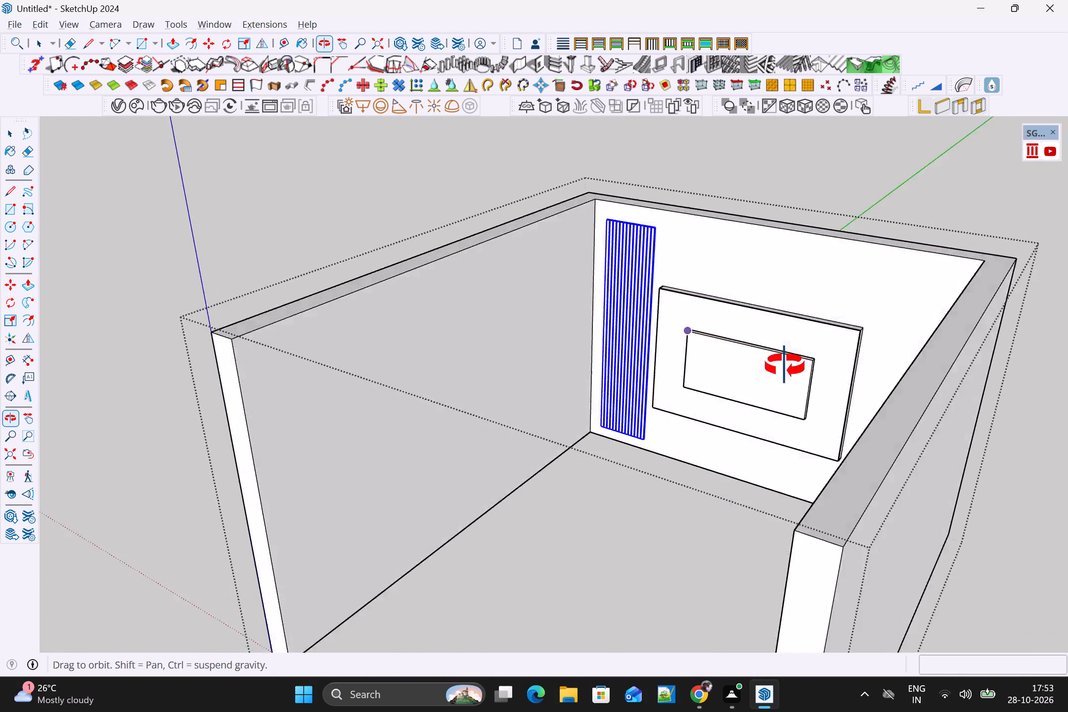
{"action": "middle_click_drag", "start_coordinate": [785, 366], "coordinate": [851, 334]}
Copy the slats group three times side by side along the back wall behind the layered panel, each about 2' from the previous one.
{"action": "scroll", "coordinate": [851, 336], "scroll_direction": "up", "scroll_amount": 2}
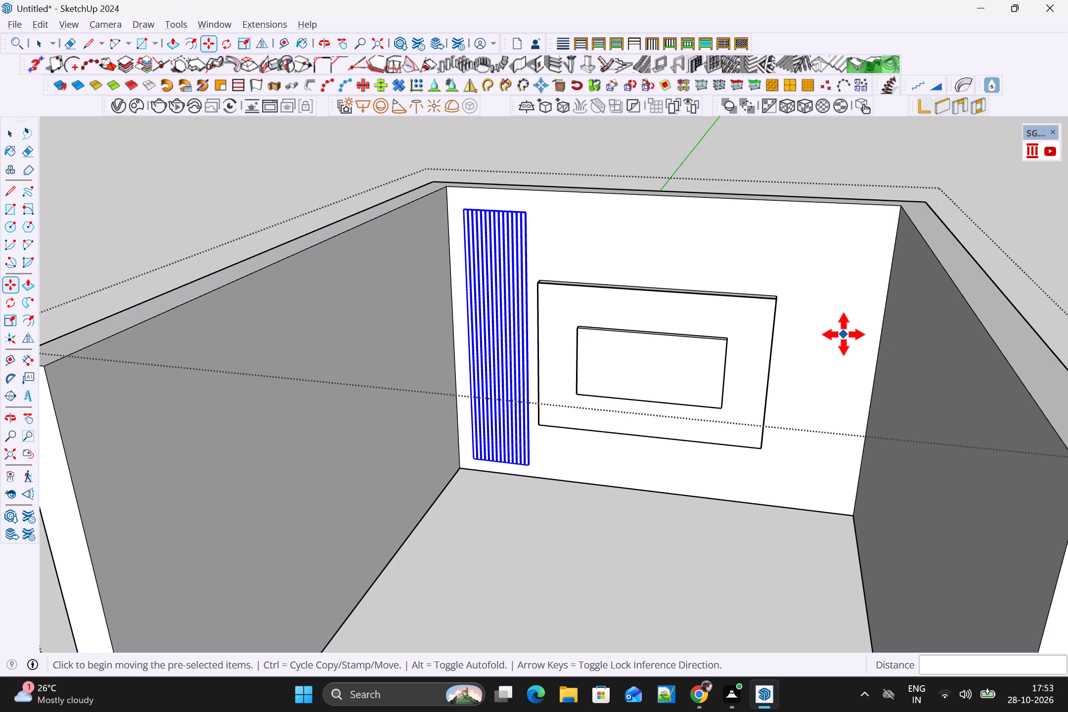
{"action": "left_click", "coordinate": [527, 466], "text": "ctrl"}
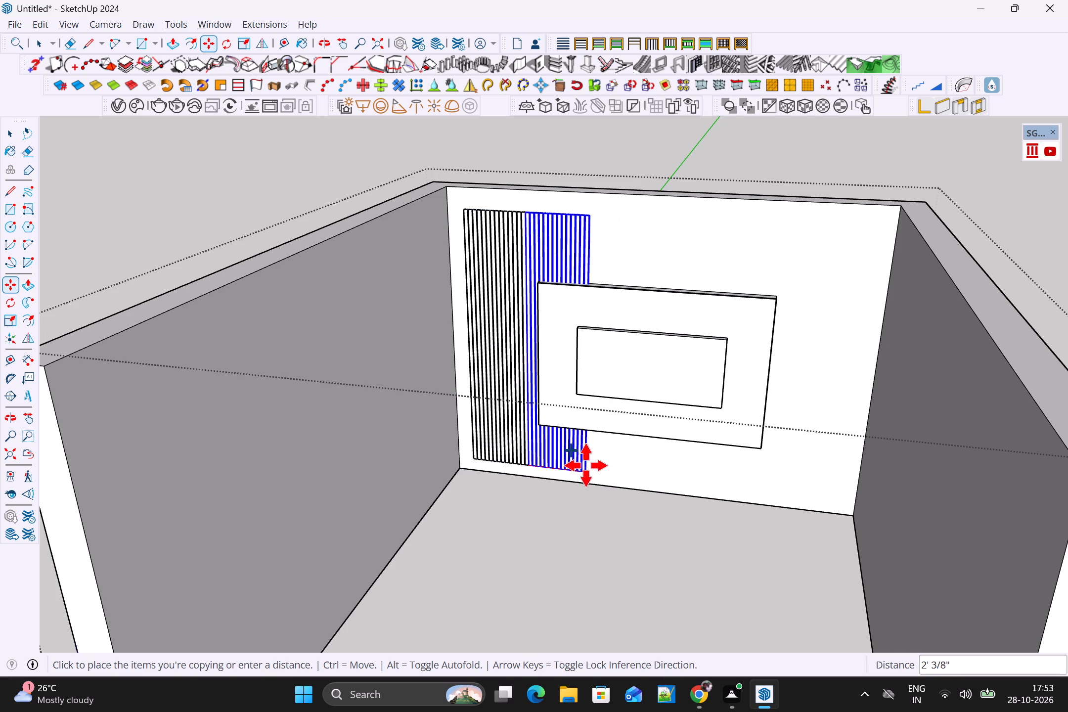
{"action": "left_click", "coordinate": [586, 465]}
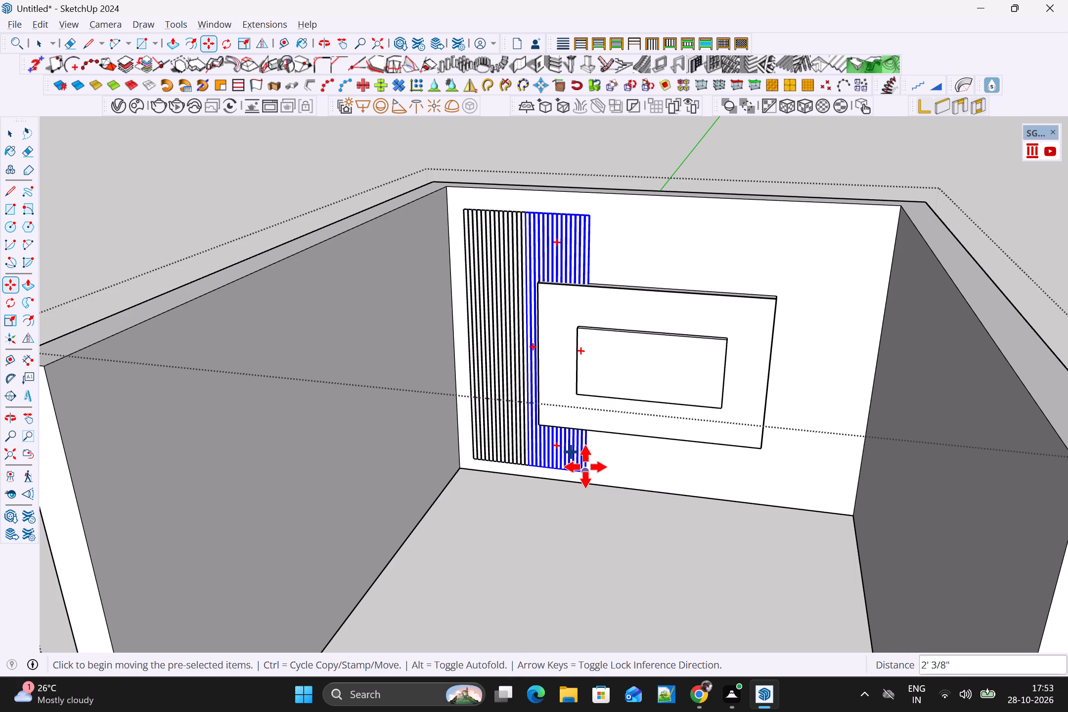
{"action": "left_click", "coordinate": [584, 467]}
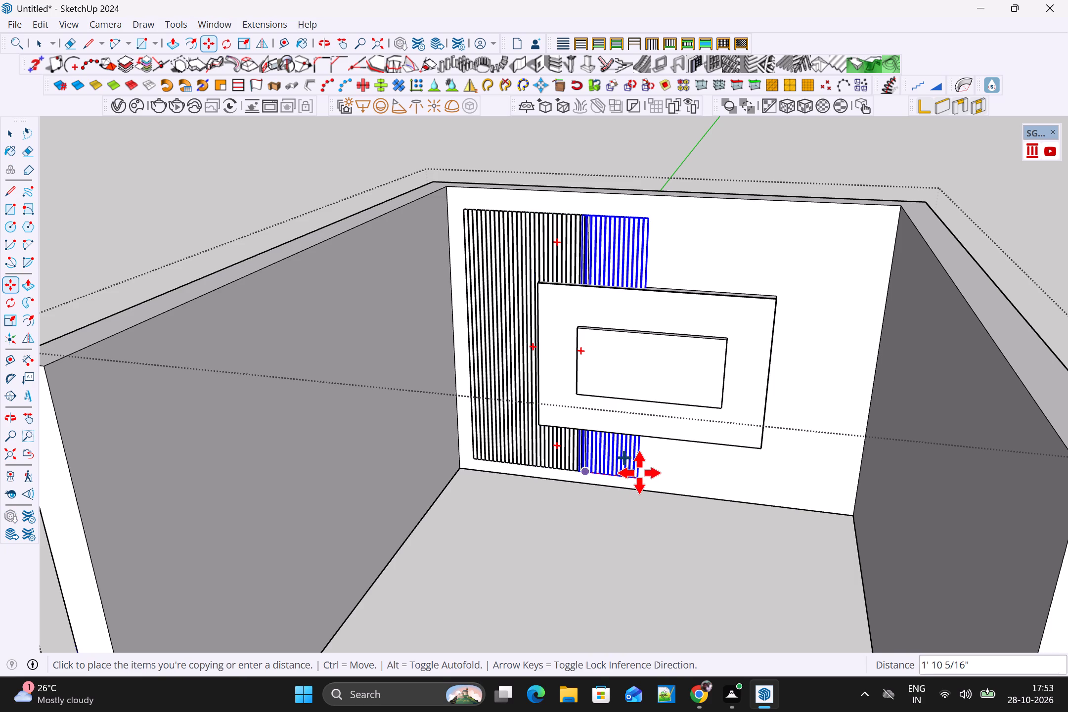
{"action": "left_click", "coordinate": [645, 475]}
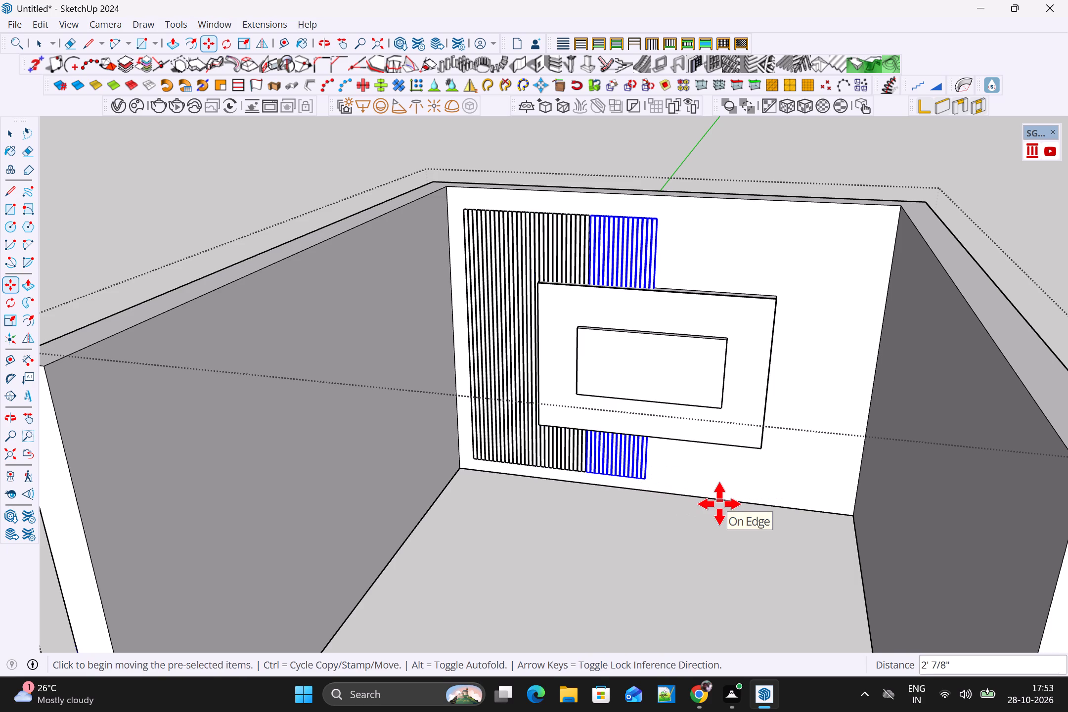
{"action": "left_click", "coordinate": [647, 481]}
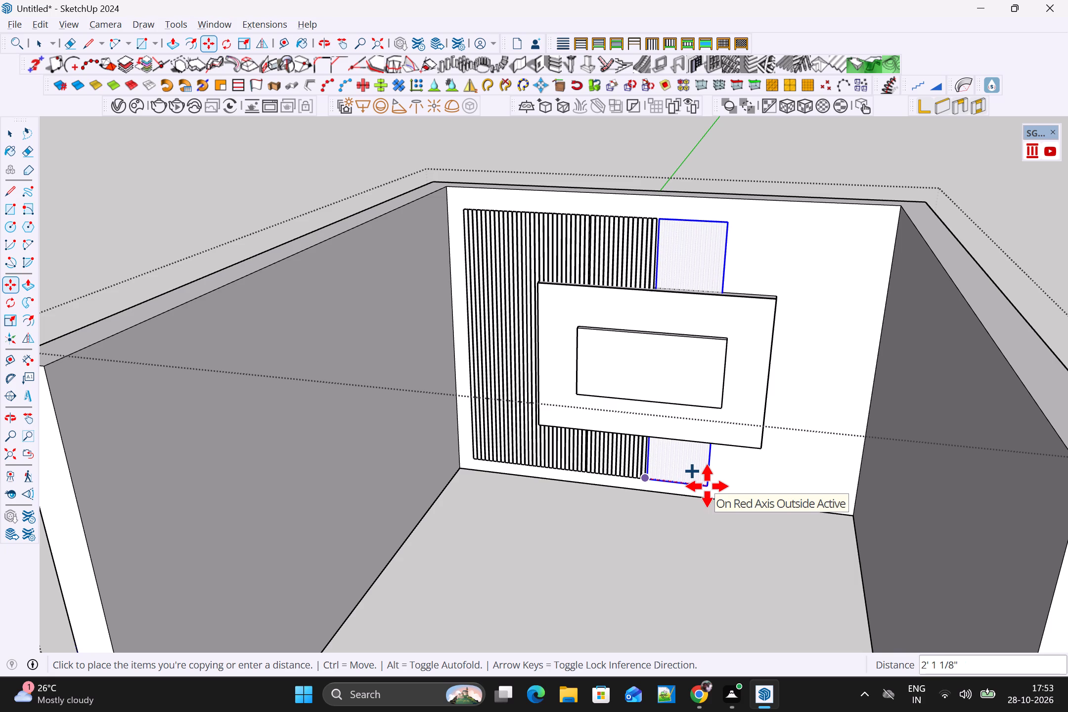
{"action": "left_click", "coordinate": [707, 486]}
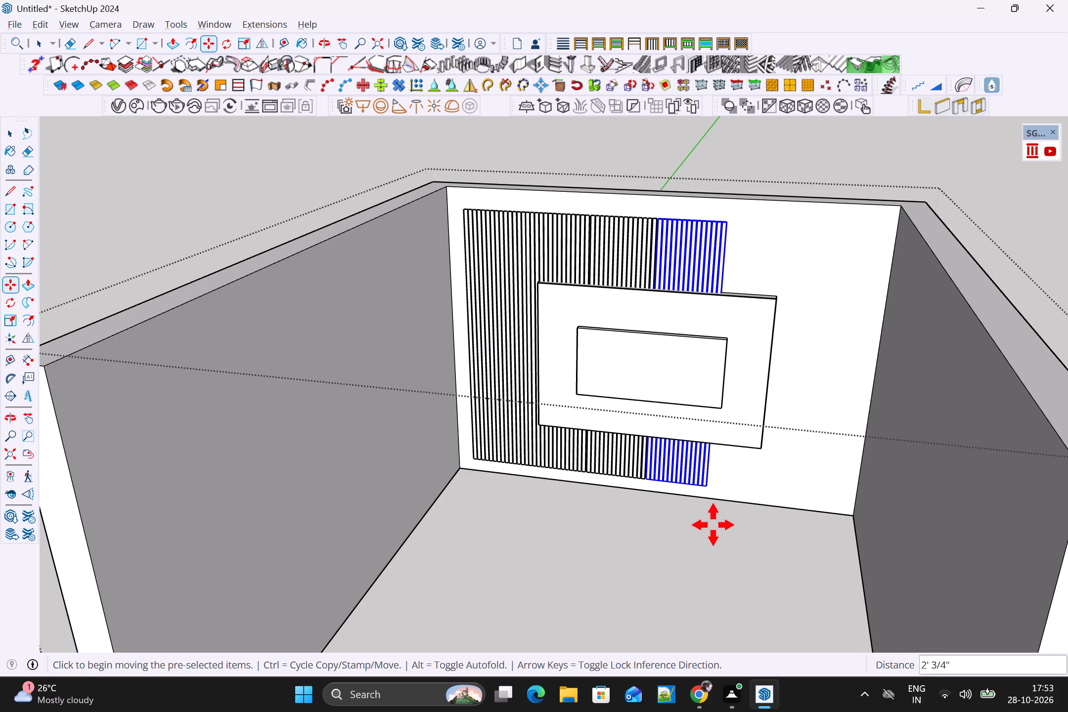
{"action": "key", "text": "space"}
{"action": "left_click", "coordinate": [681, 522]}
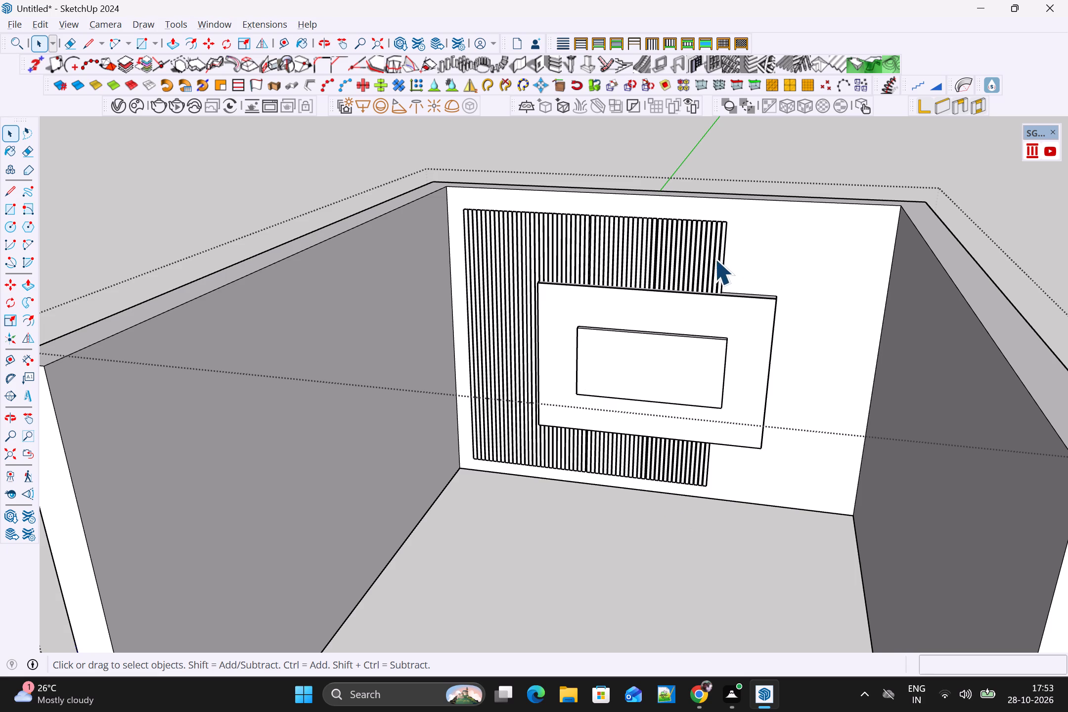
Paint all four slat groups on the back wall with the Wood Veneer 01 material from the Wood collection.
{"action": "left_click_drag", "start_coordinate": [730, 259], "coordinate": [600, 255]}
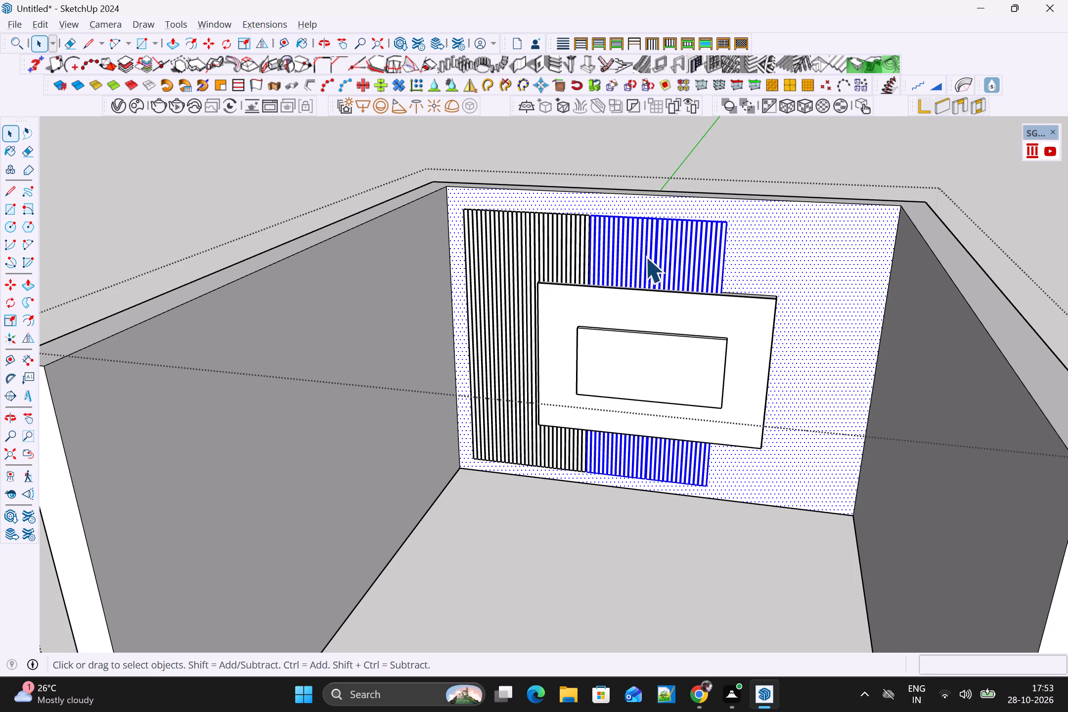
{"action": "left_click", "coordinate": [558, 522]}
{"action": "left_click", "coordinate": [556, 427]}
{"action": "left_click", "coordinate": [528, 436]}
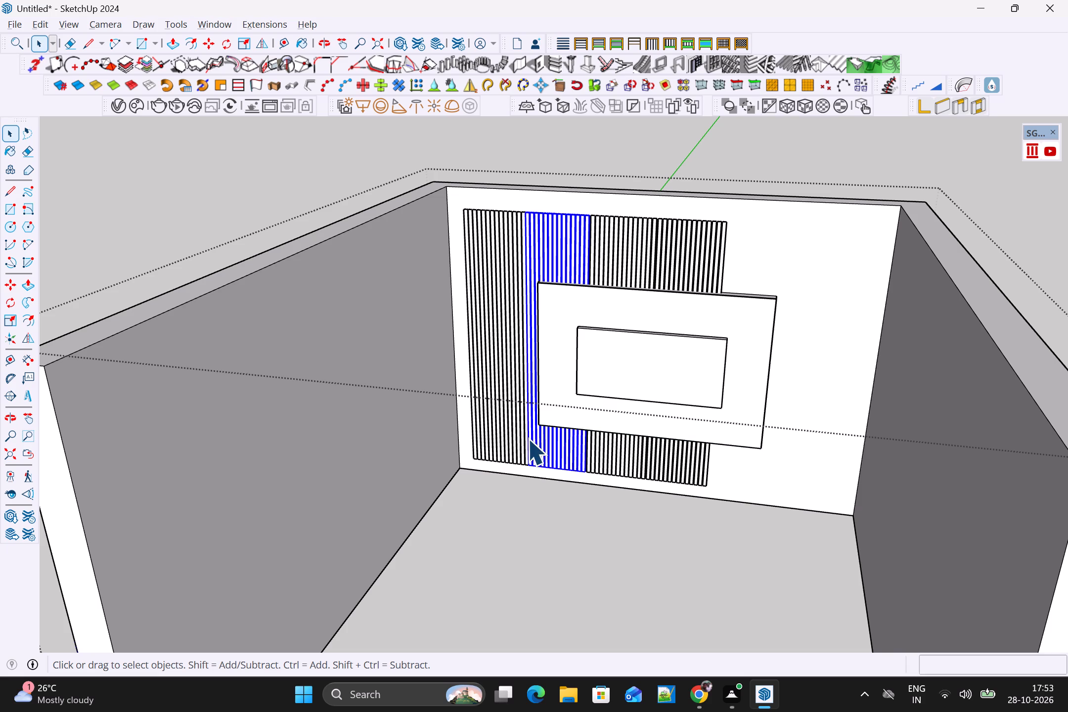
{"action": "left_click", "coordinate": [656, 467]}
{"action": "left_click", "coordinate": [619, 460]}
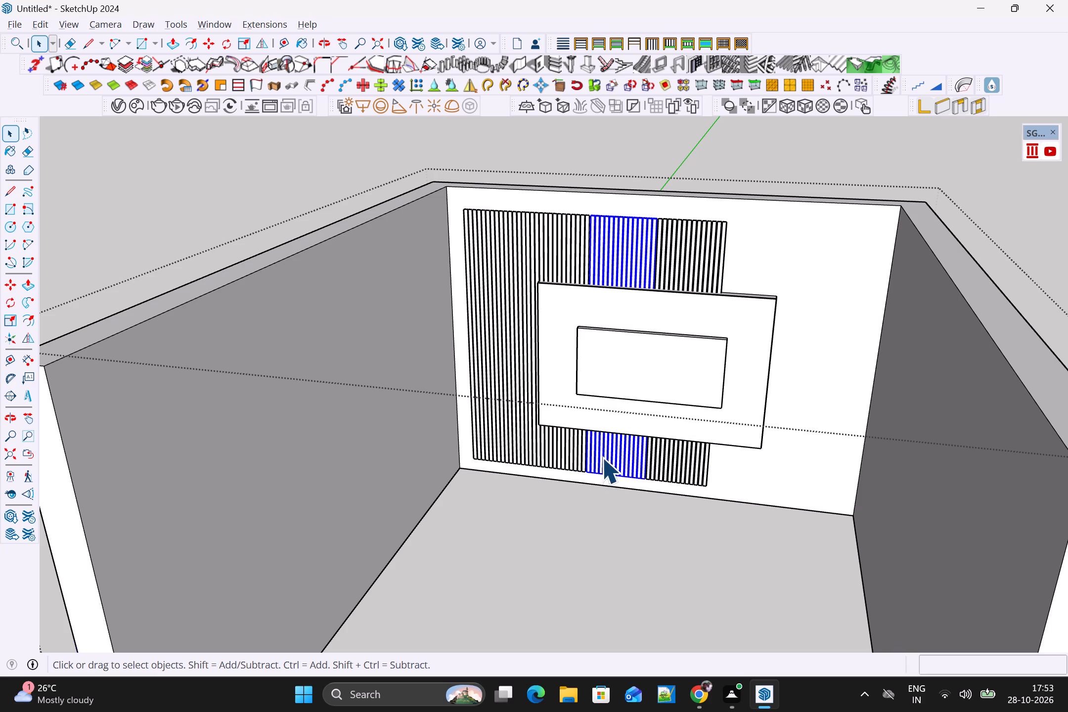
{"action": "left_click", "coordinate": [703, 459], "text": "shift"}
{"action": "left_click", "coordinate": [566, 445], "text": "shift"}
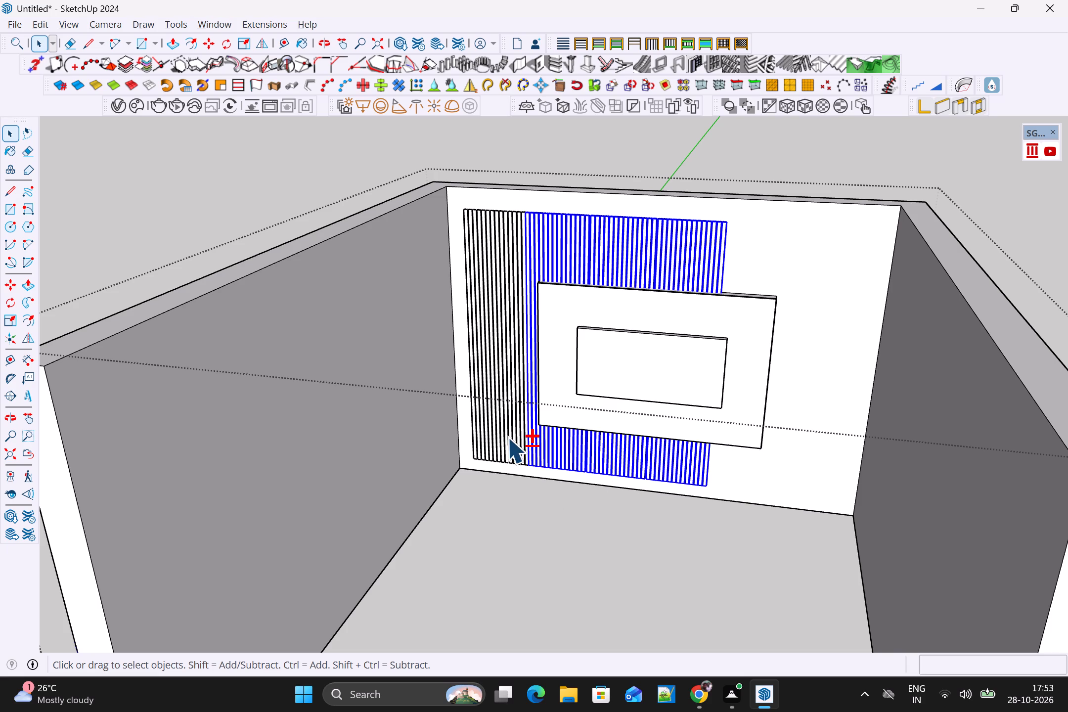
{"action": "left_click", "coordinate": [507, 437], "text": "shift"}
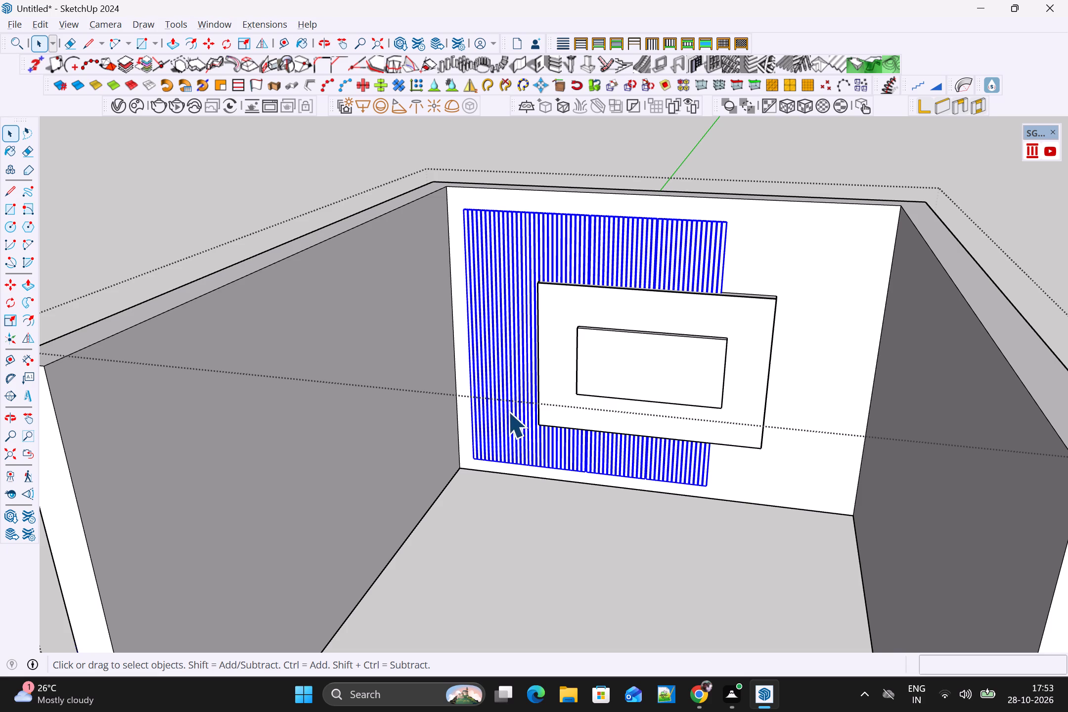
{"action": "key", "text": "b"}
{"action": "left_click_drag", "start_coordinate": [490, 526], "coordinate": [508, 240]}
{"action": "left_click", "coordinate": [621, 471]}
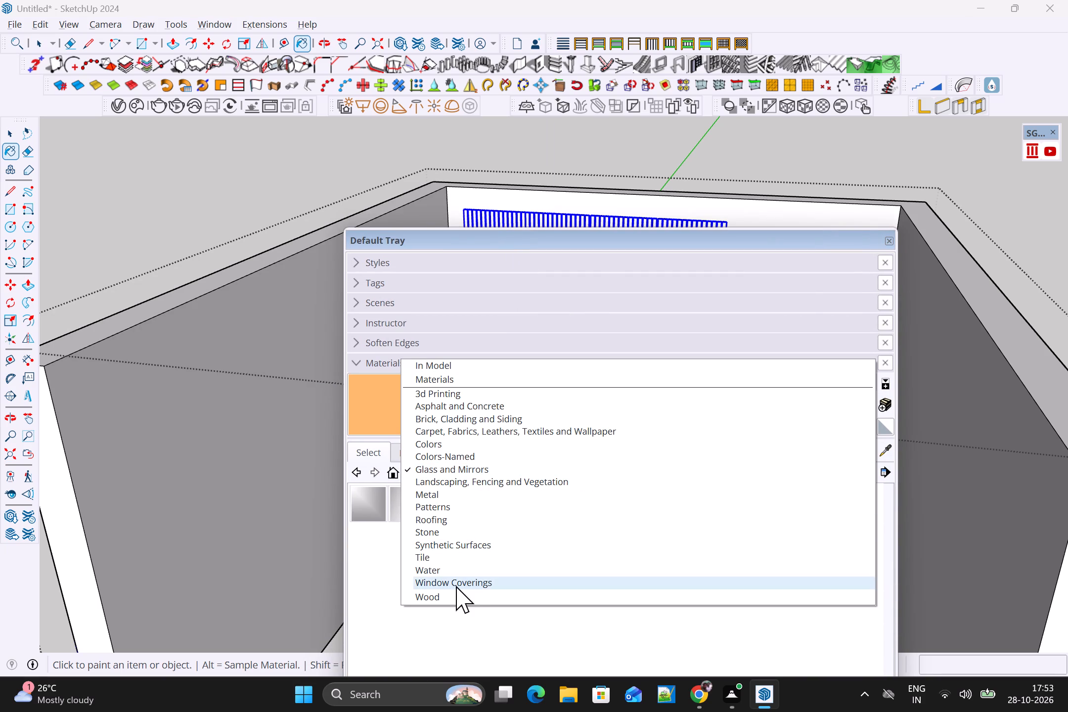
{"action": "left_click", "coordinate": [452, 591]}
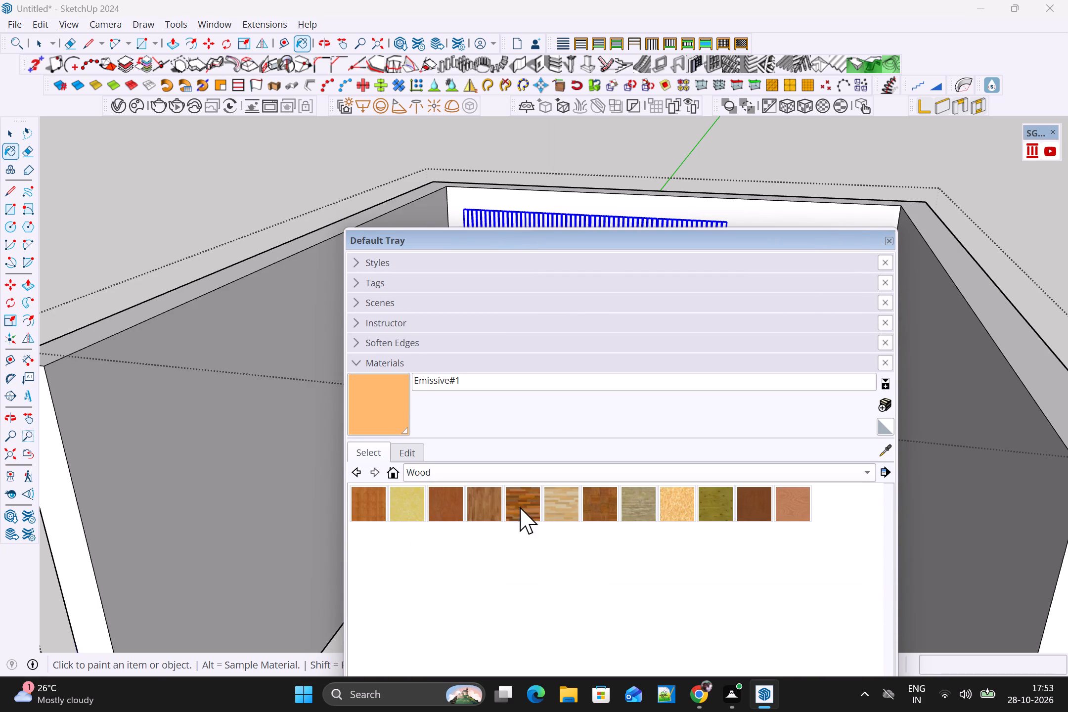
{"action": "left_click", "coordinate": [750, 510]}
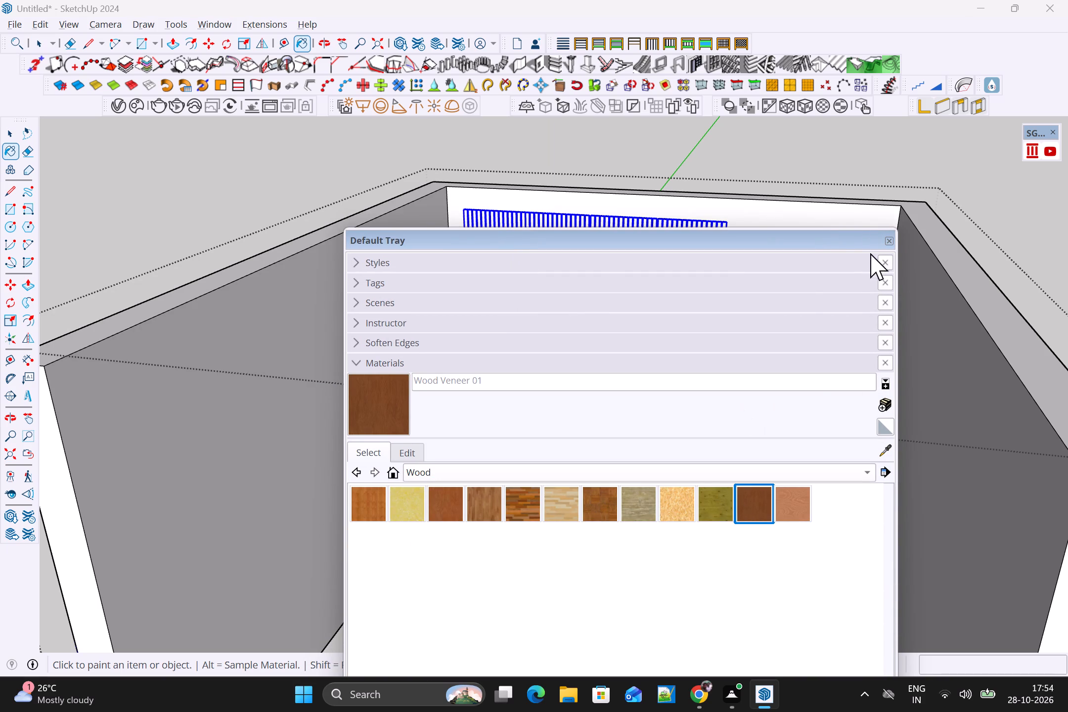
{"action": "left_click_drag", "start_coordinate": [814, 242], "coordinate": [706, 536]}
{"action": "left_click", "coordinate": [530, 272]}
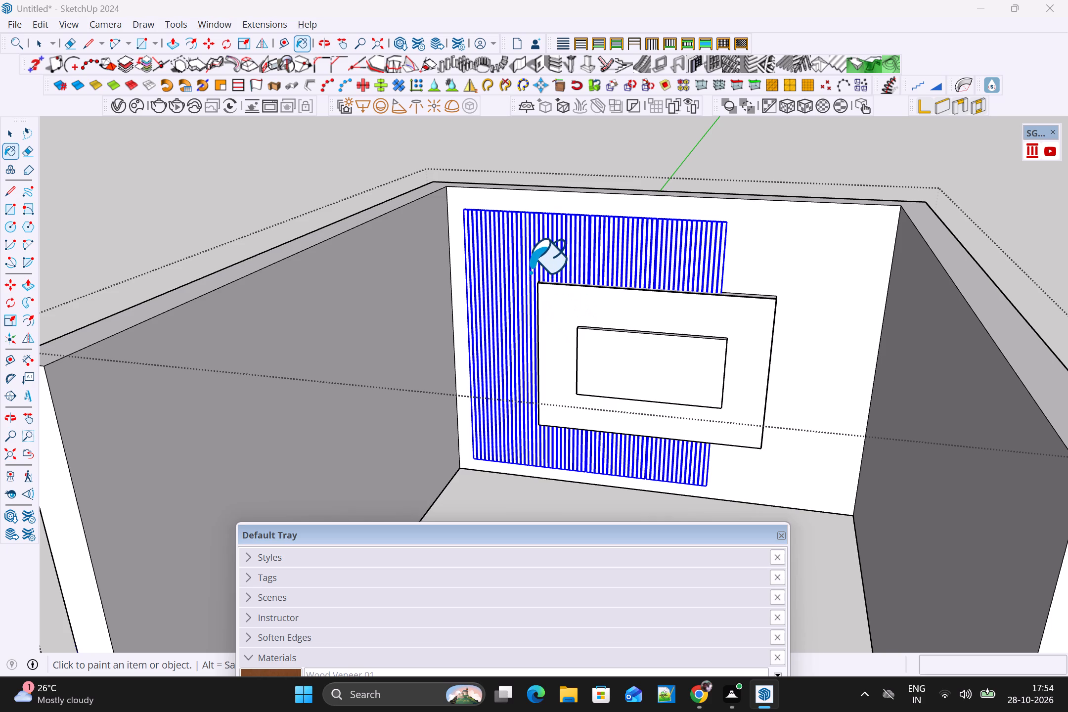
{"action": "key", "text": "space"}
{"action": "left_click", "coordinate": [781, 536]}
{"action": "left_click", "coordinate": [719, 531]}
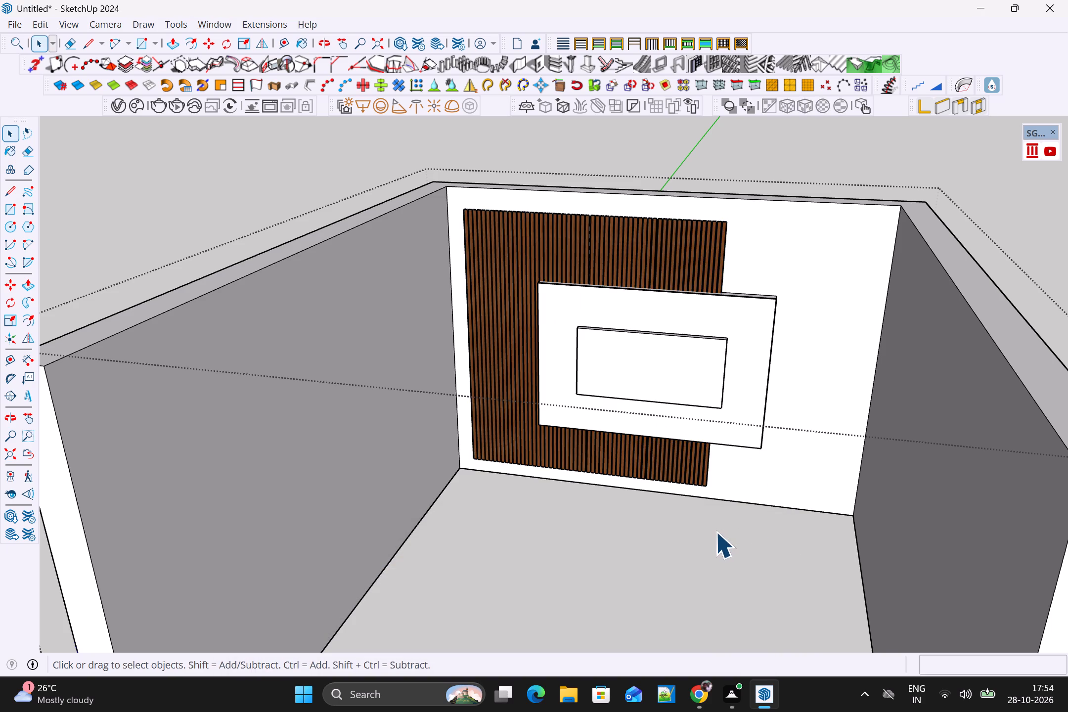
Examine the wood-veneer slats and the layered panel on the back wall from several angles.
{"action": "scroll", "coordinate": [712, 529], "scroll_direction": "down", "scroll_amount": 1}
{"action": "middle_click_drag", "start_coordinate": [697, 515], "coordinate": [800, 458]}
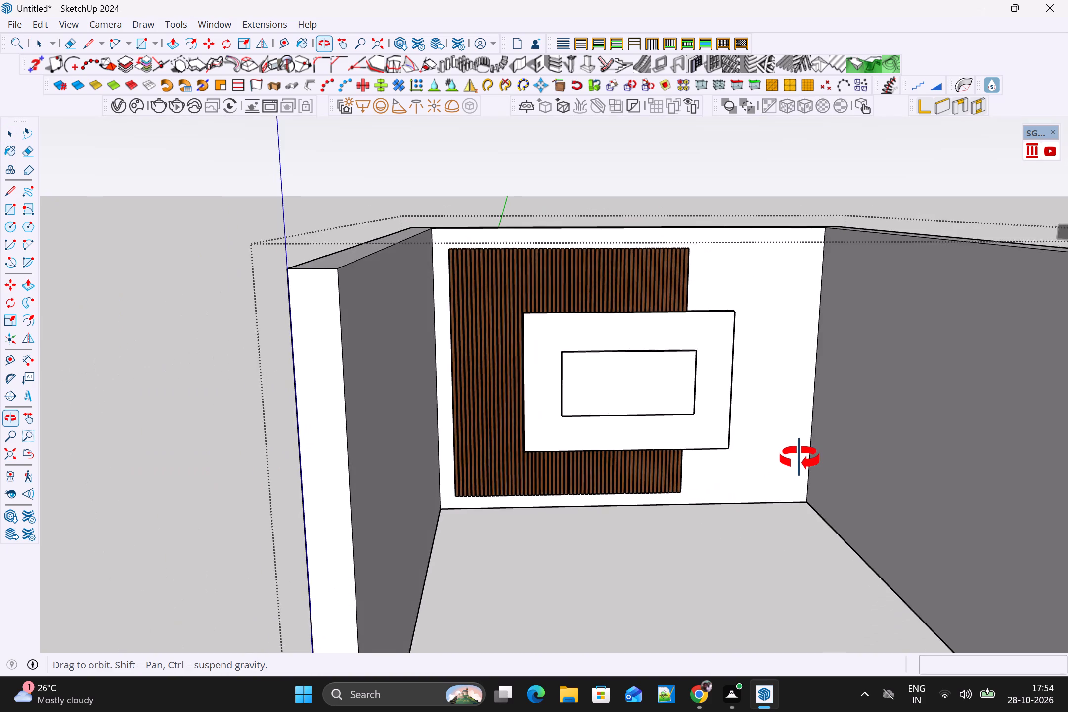
{"action": "middle_click_drag", "start_coordinate": [800, 458], "coordinate": [780, 480]}
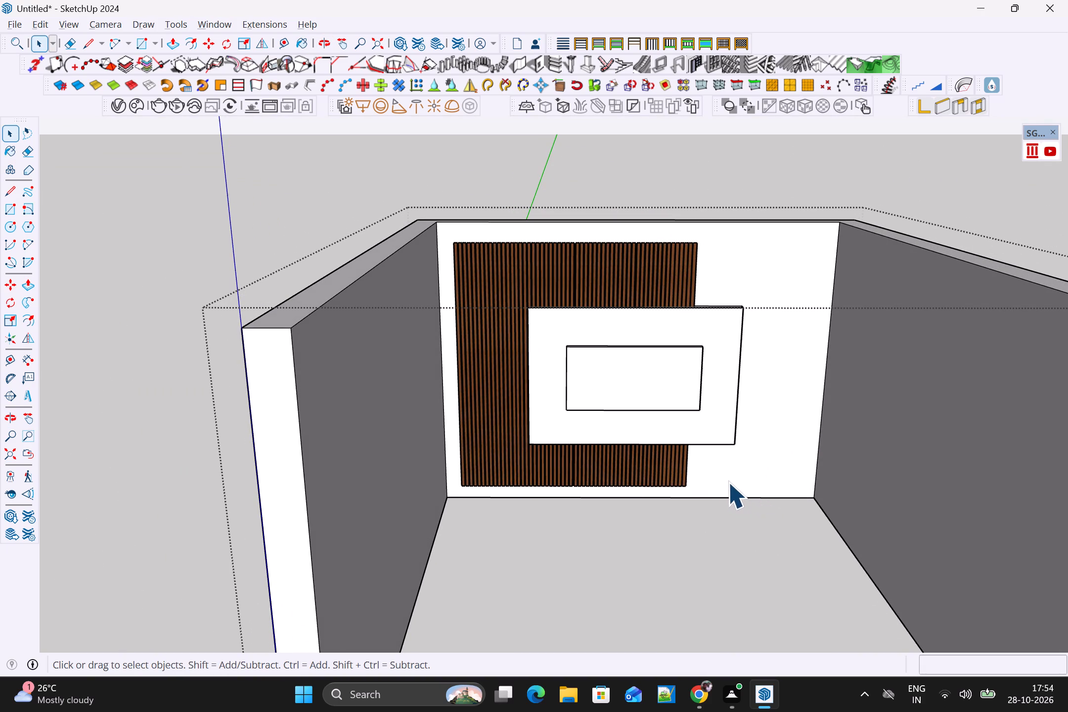
{"action": "scroll", "coordinate": [723, 481], "scroll_direction": "down", "scroll_amount": 1}
{"action": "middle_click_drag", "start_coordinate": [714, 477], "coordinate": [673, 419]}
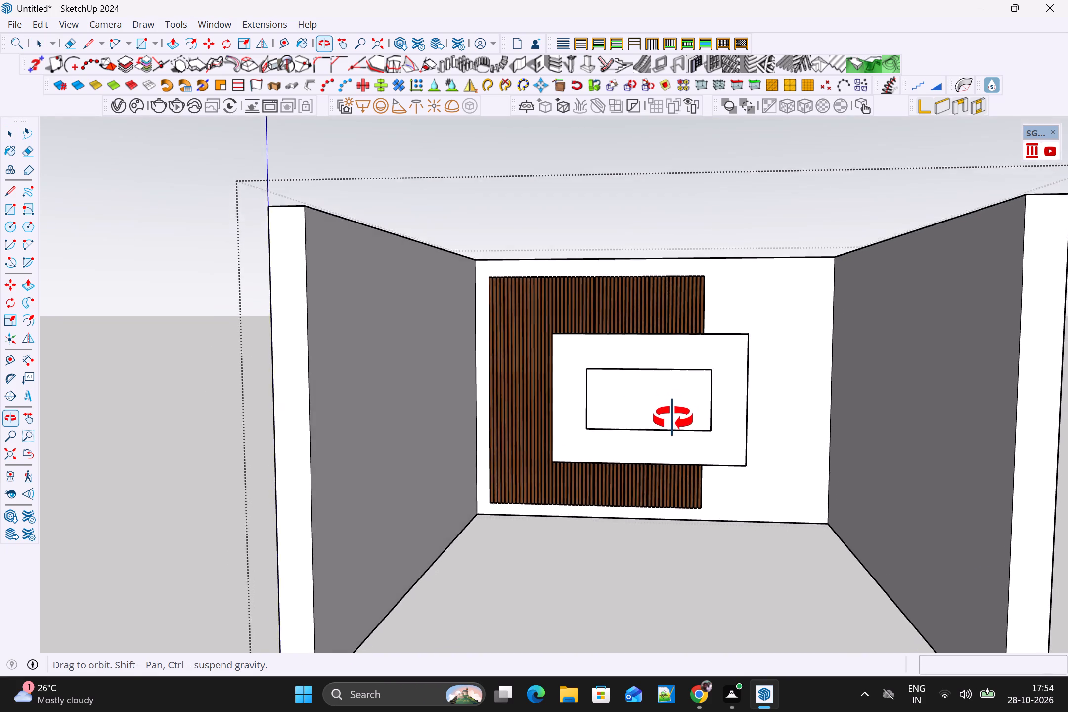
{"action": "middle_click_drag", "start_coordinate": [673, 419], "coordinate": [672, 419]}
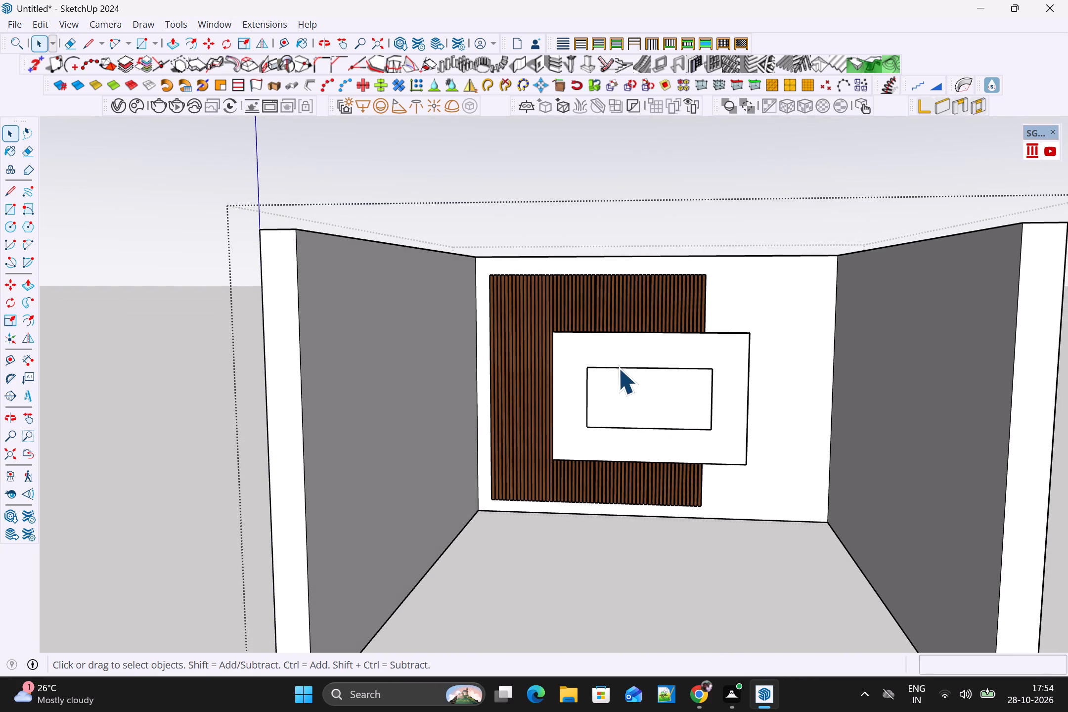
{"action": "left_click", "coordinate": [614, 348]}
{"action": "double_click", "coordinate": [614, 348]}
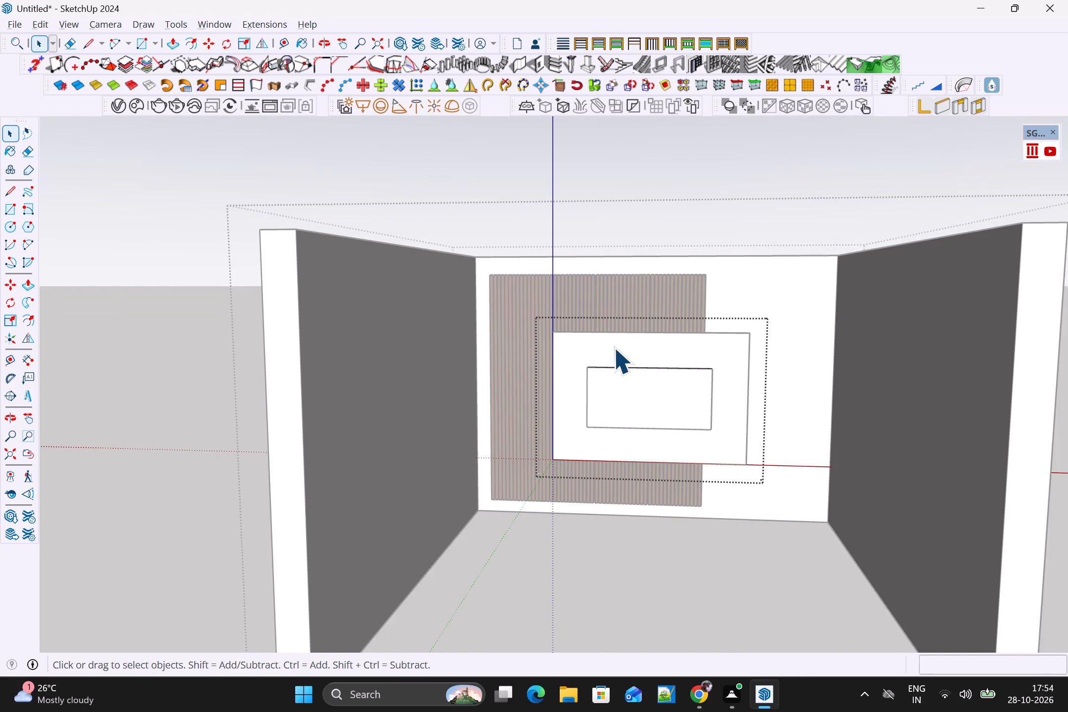
{"action": "left_click", "coordinate": [614, 348]}
{"action": "left_click", "coordinate": [650, 529]}
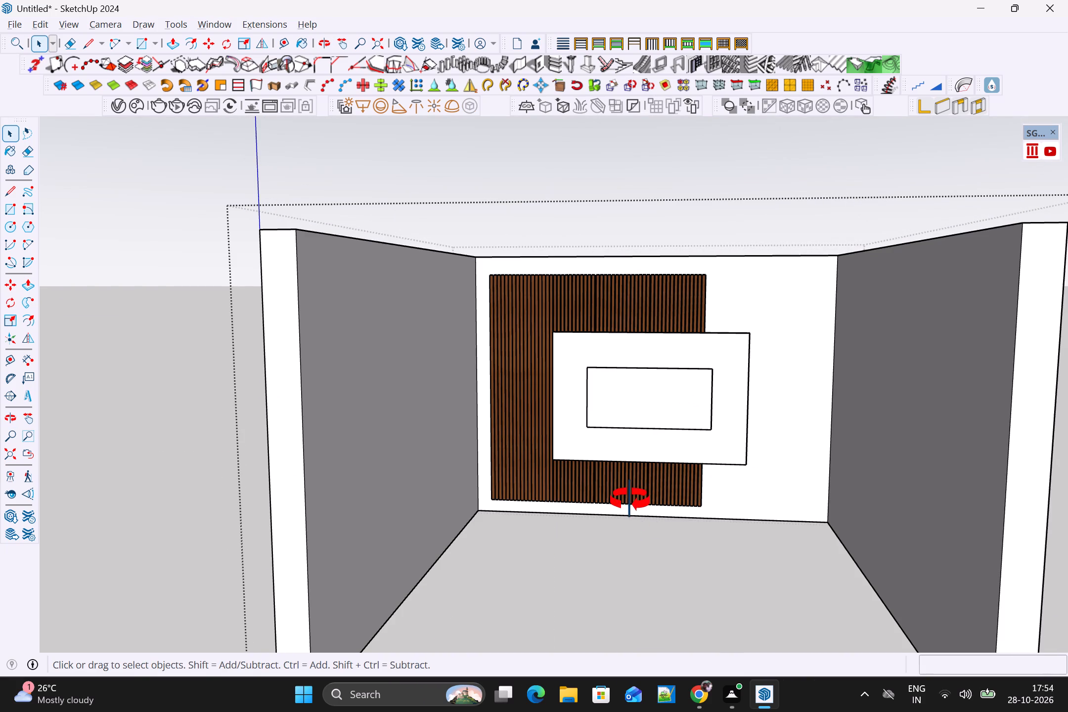
{"action": "middle_click_drag", "start_coordinate": [630, 500], "coordinate": [536, 620]}
{"action": "scroll", "coordinate": [536, 620], "scroll_direction": "up", "scroll_amount": 1}
Paint the outer panel over the slats with the Carrera Marble material from the Stone collection.
{"action": "left_click", "coordinate": [700, 336]}
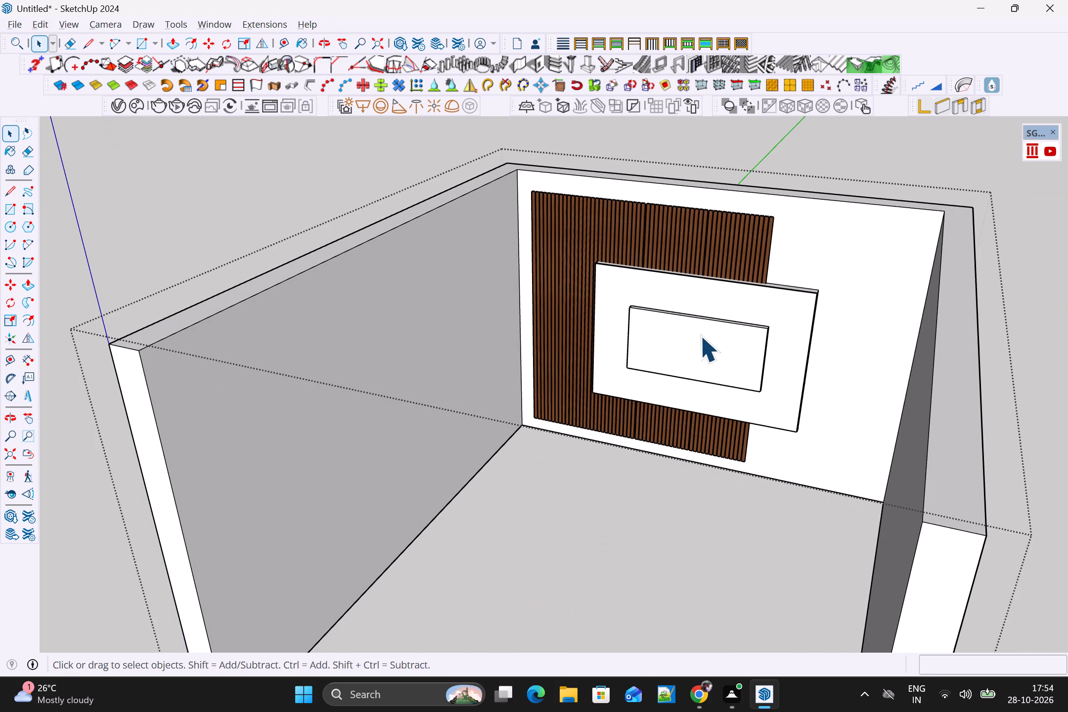
{"action": "left_click", "coordinate": [724, 301]}
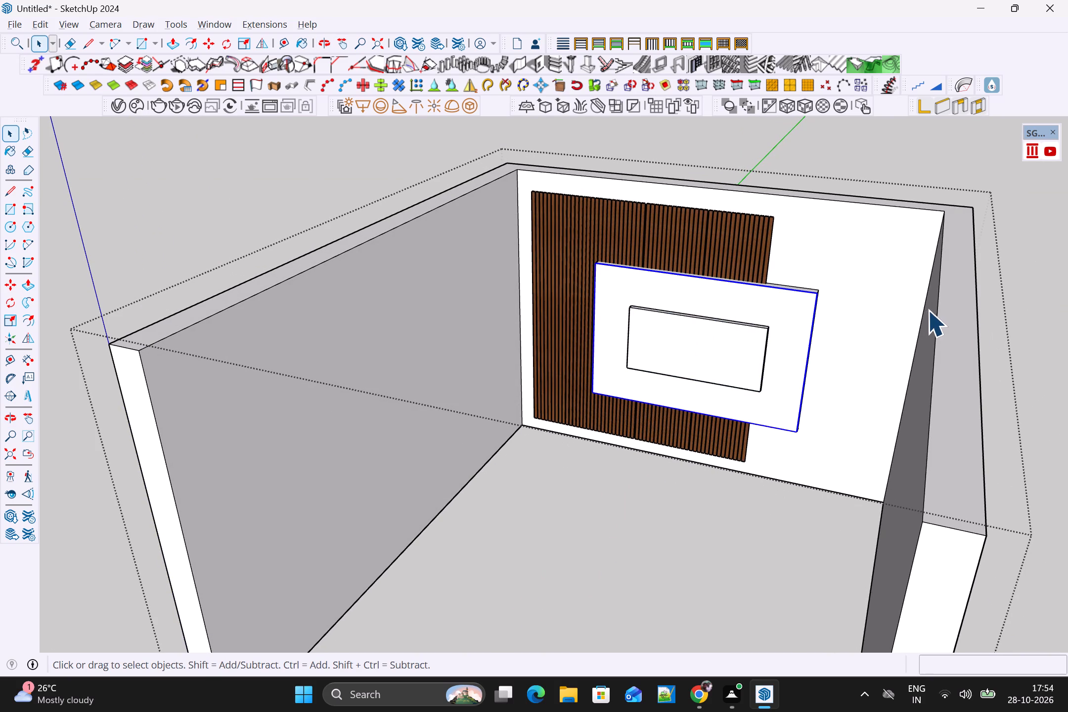
{"action": "left_click", "coordinate": [926, 309]}
{"action": "left_click", "coordinate": [860, 303]}
{"action": "left_click", "coordinate": [772, 312]}
{"action": "key", "text": "b"}
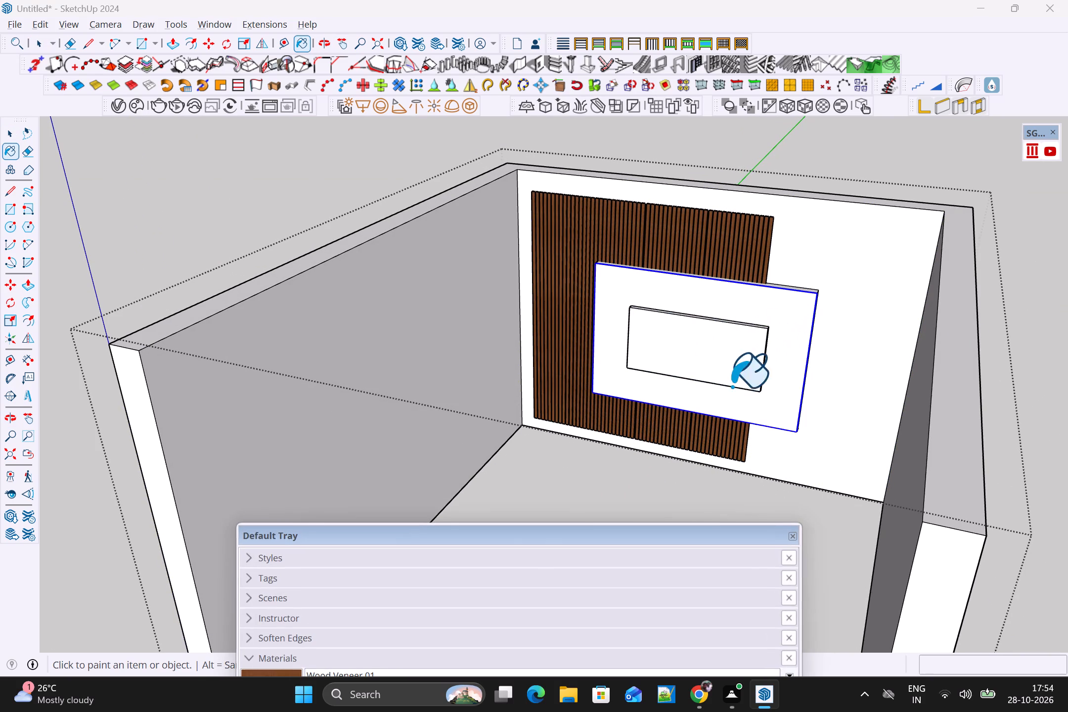
{"action": "left_click_drag", "start_coordinate": [526, 532], "coordinate": [520, 218]}
{"action": "left_click", "coordinate": [430, 459]}
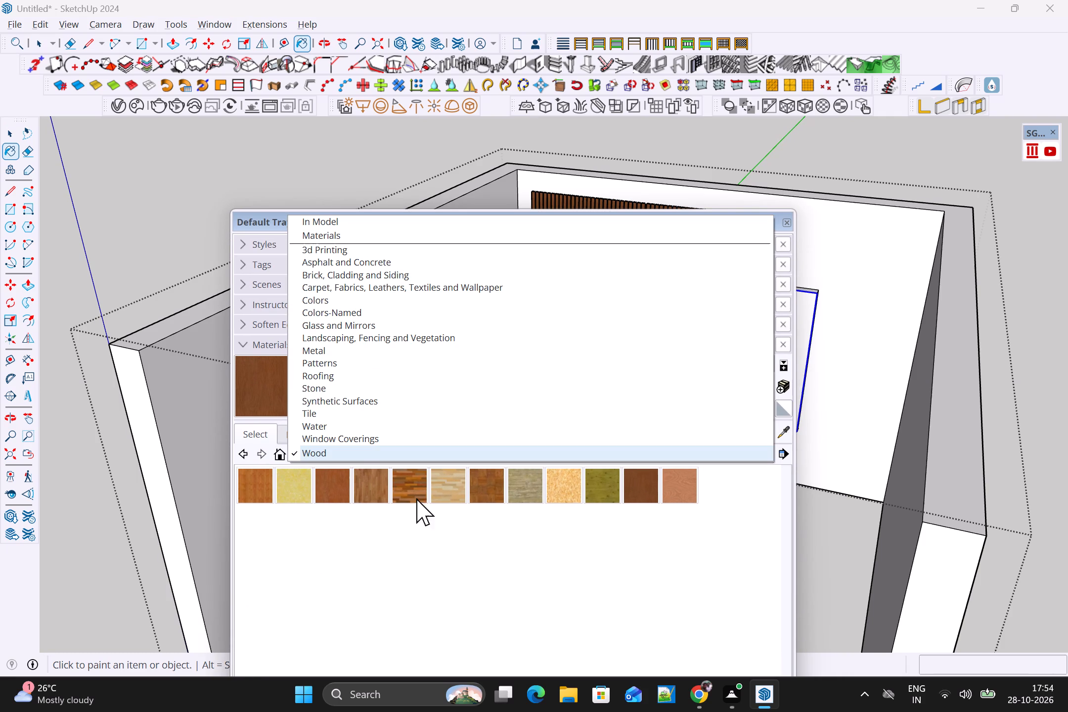
{"action": "left_click", "coordinate": [344, 413]}
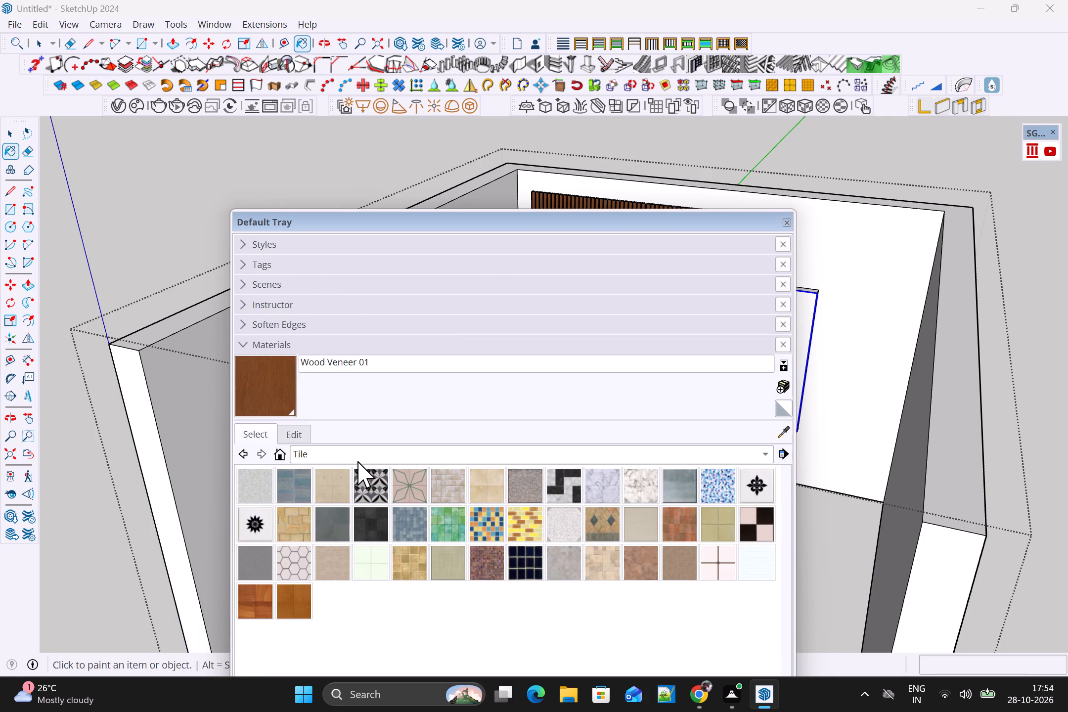
{"action": "left_click", "coordinate": [369, 454]}
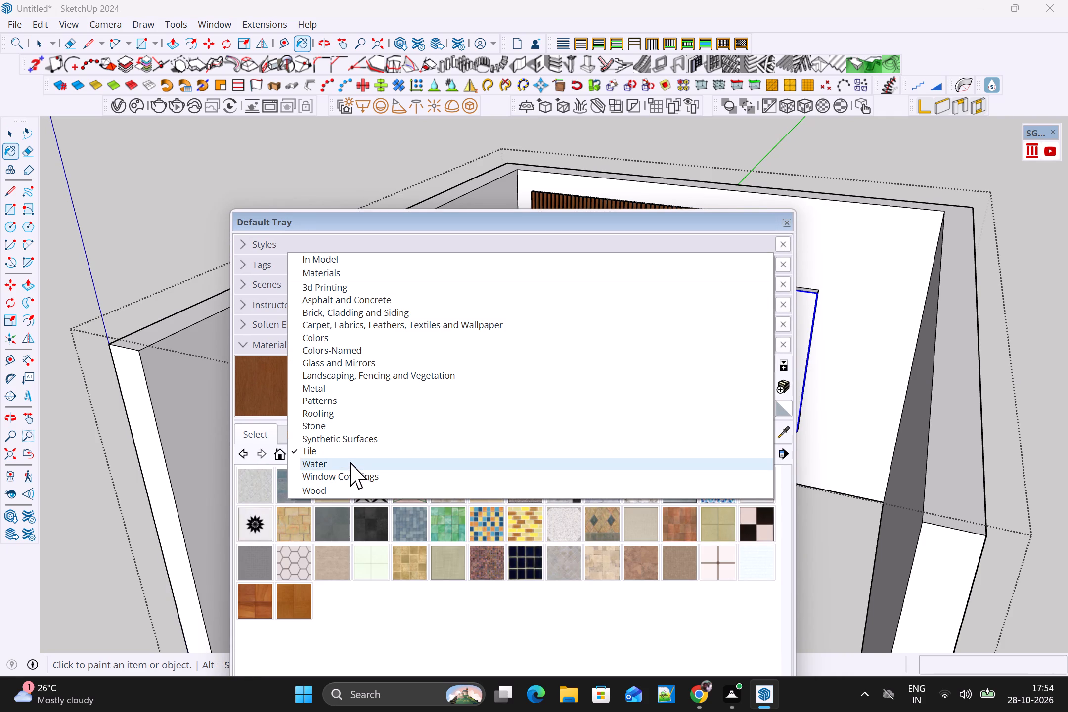
{"action": "left_click", "coordinate": [351, 428]}
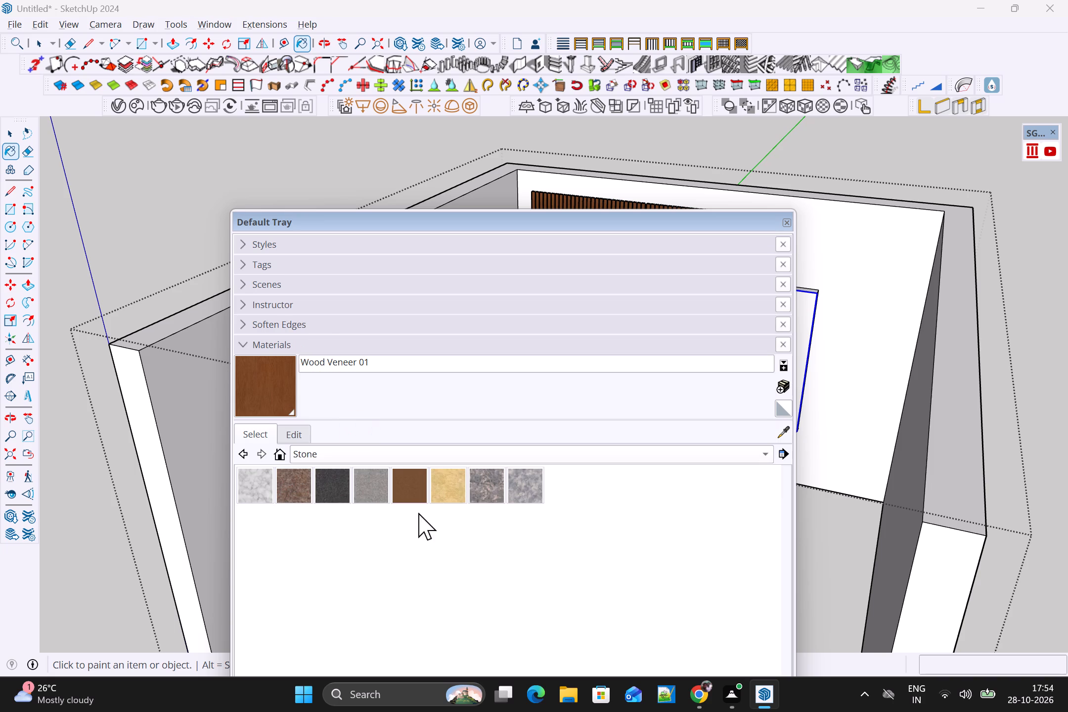
{"action": "left_click", "coordinate": [261, 482]}
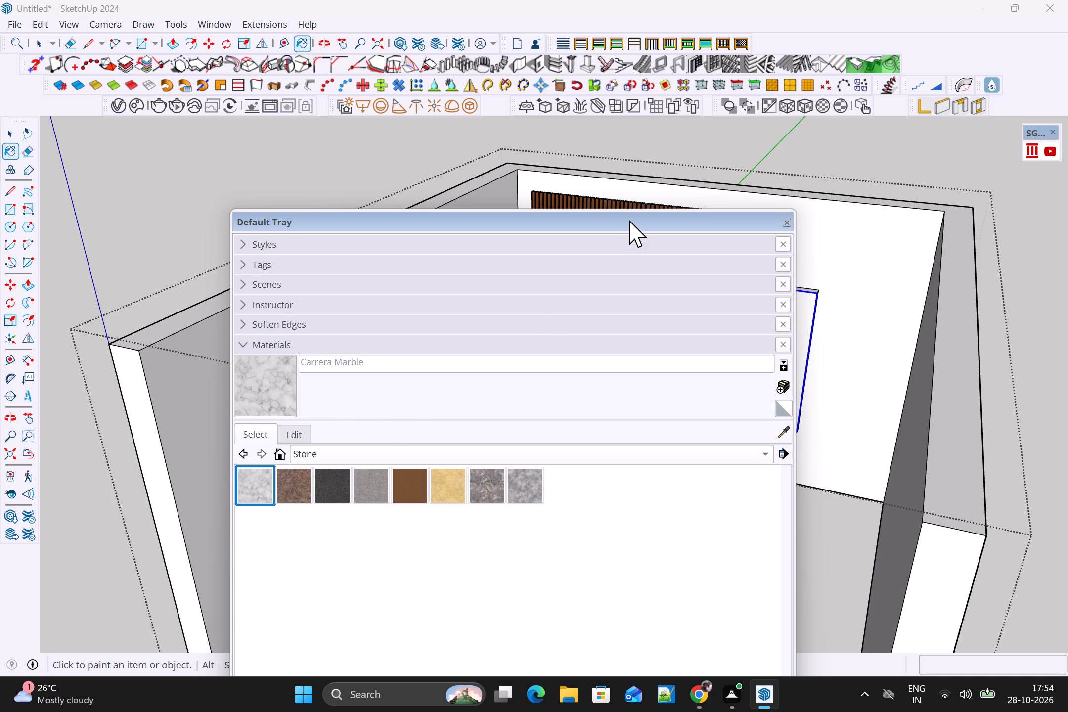
{"action": "left_click_drag", "start_coordinate": [629, 220], "coordinate": [576, 439]}
{"action": "left_click", "coordinate": [626, 303]}
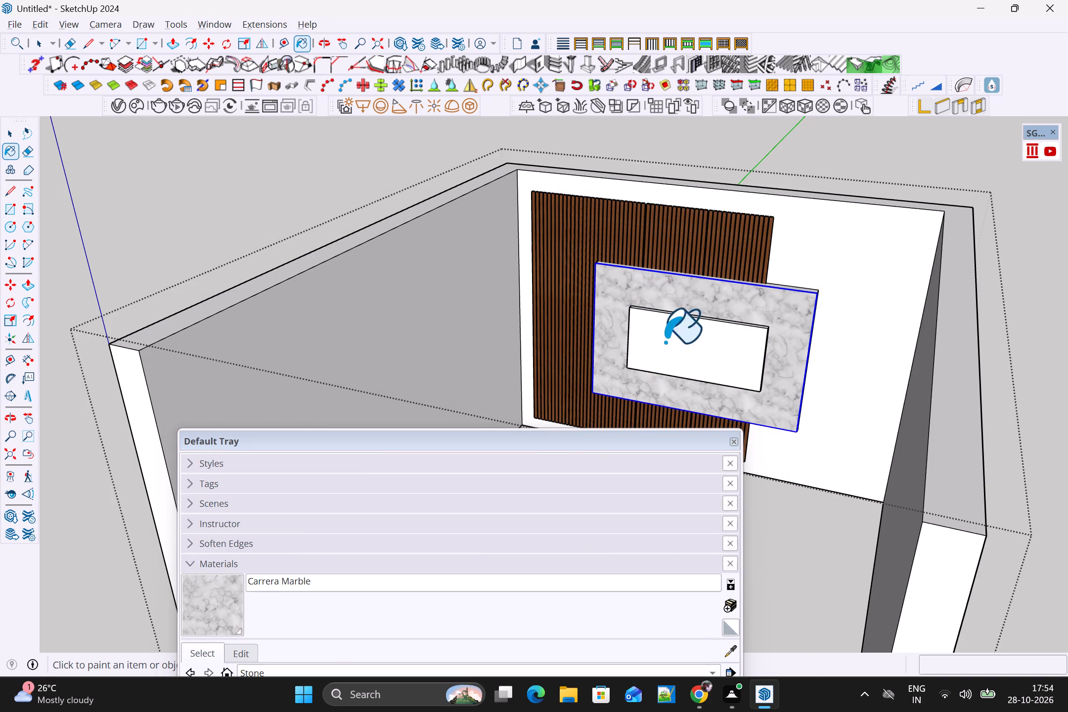
{"action": "left_click", "coordinate": [739, 445]}
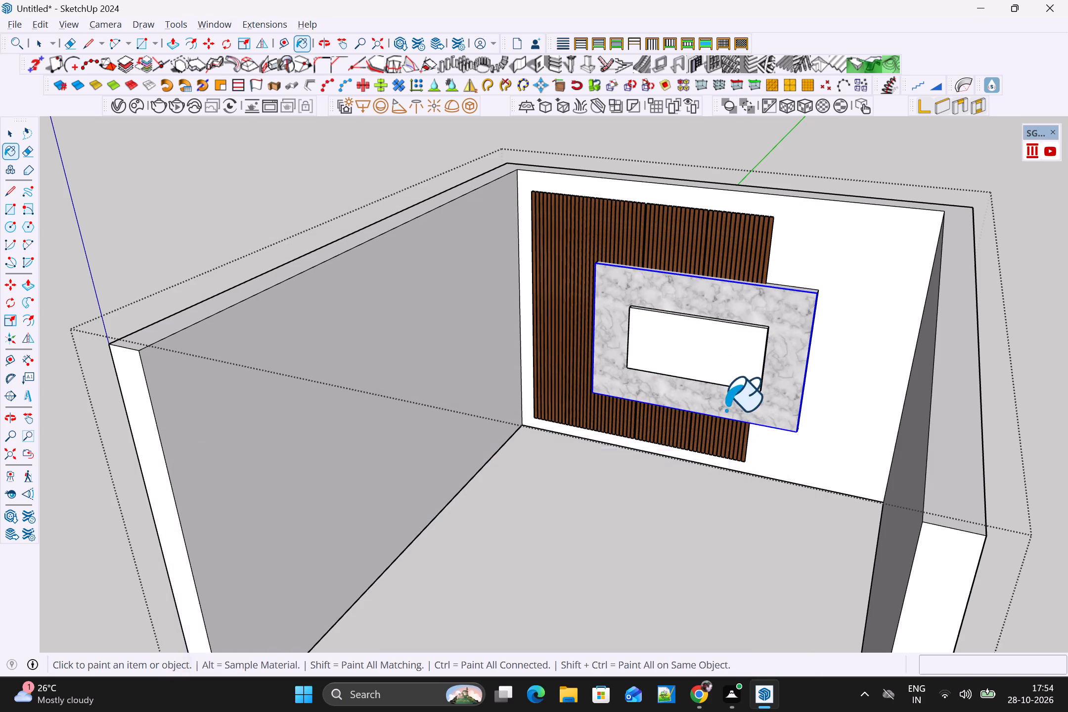
{"action": "key", "text": "space"}
With the small inner rectangular panel selected, create a new Generic material in the V-Ray Asset Editor.
{"action": "left_click", "coordinate": [710, 371]}
{"action": "middle_click_drag", "start_coordinate": [711, 370], "coordinate": [807, 356]}
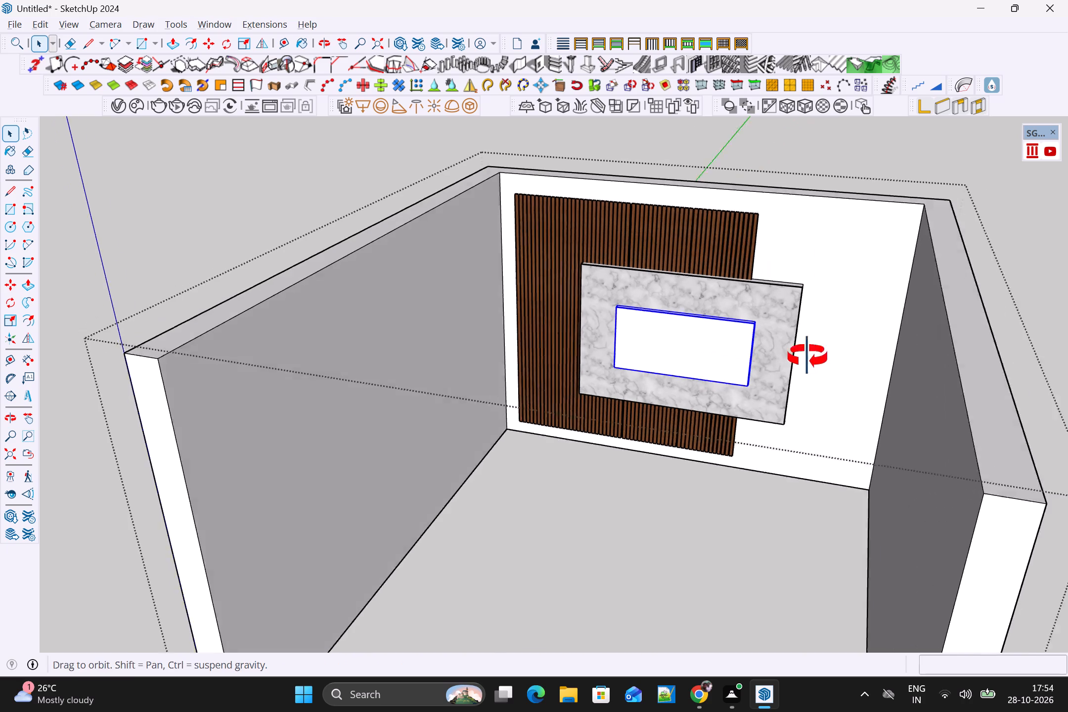
{"action": "middle_click_drag", "start_coordinate": [807, 356], "coordinate": [838, 354]}
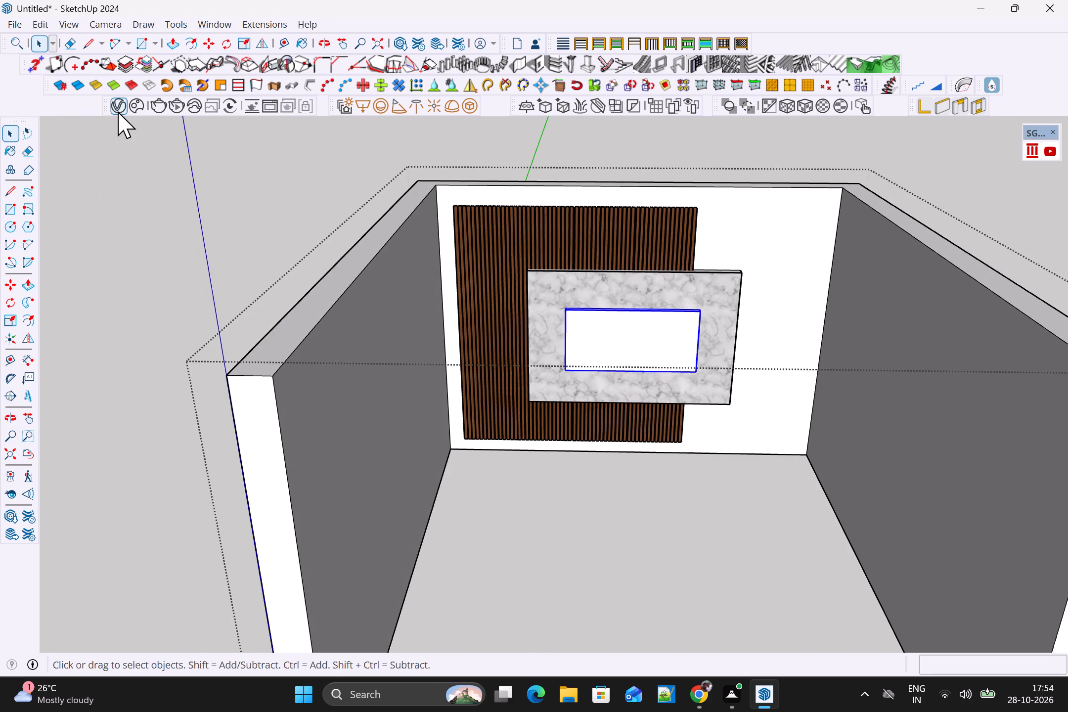
{"action": "left_click", "coordinate": [117, 106]}
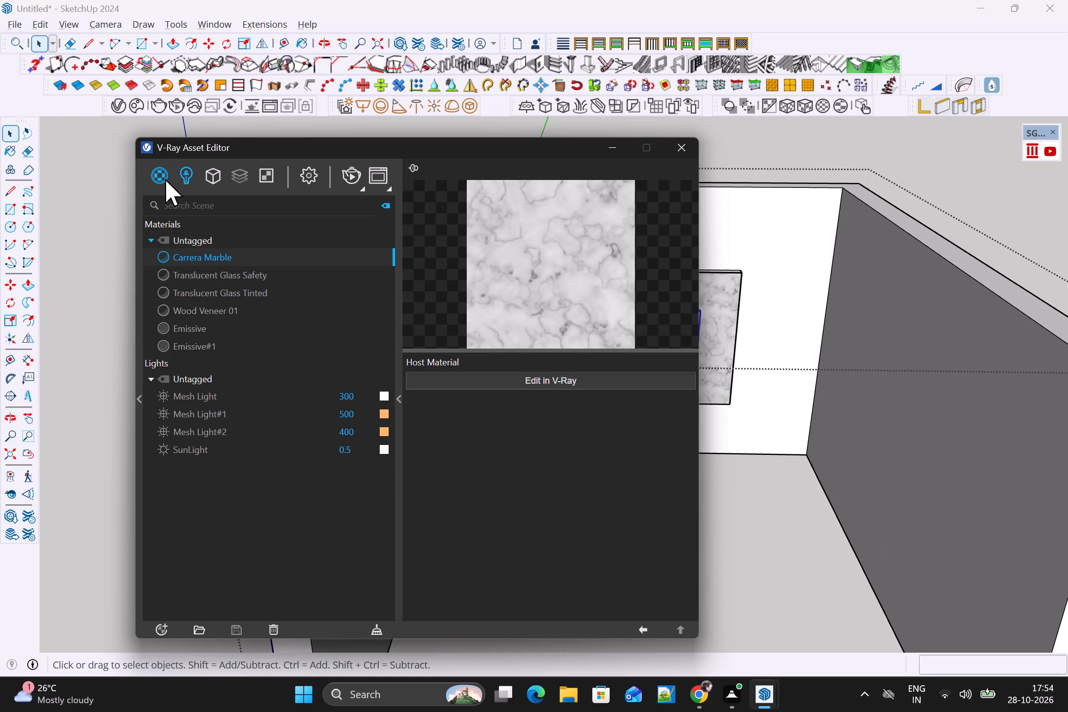
{"action": "left_click", "coordinate": [165, 179]}
{"action": "right_click", "coordinate": [166, 176]}
{"action": "left_click", "coordinate": [201, 202]}
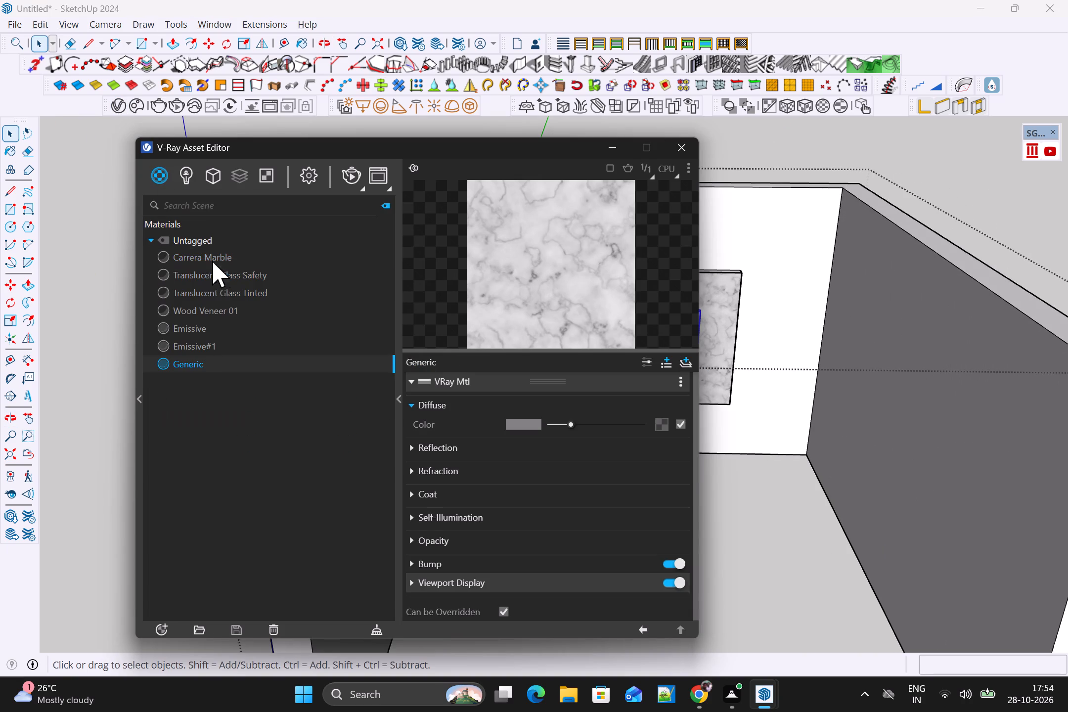
Duplicate the Generic material.
{"action": "right_click", "coordinate": [213, 359]}
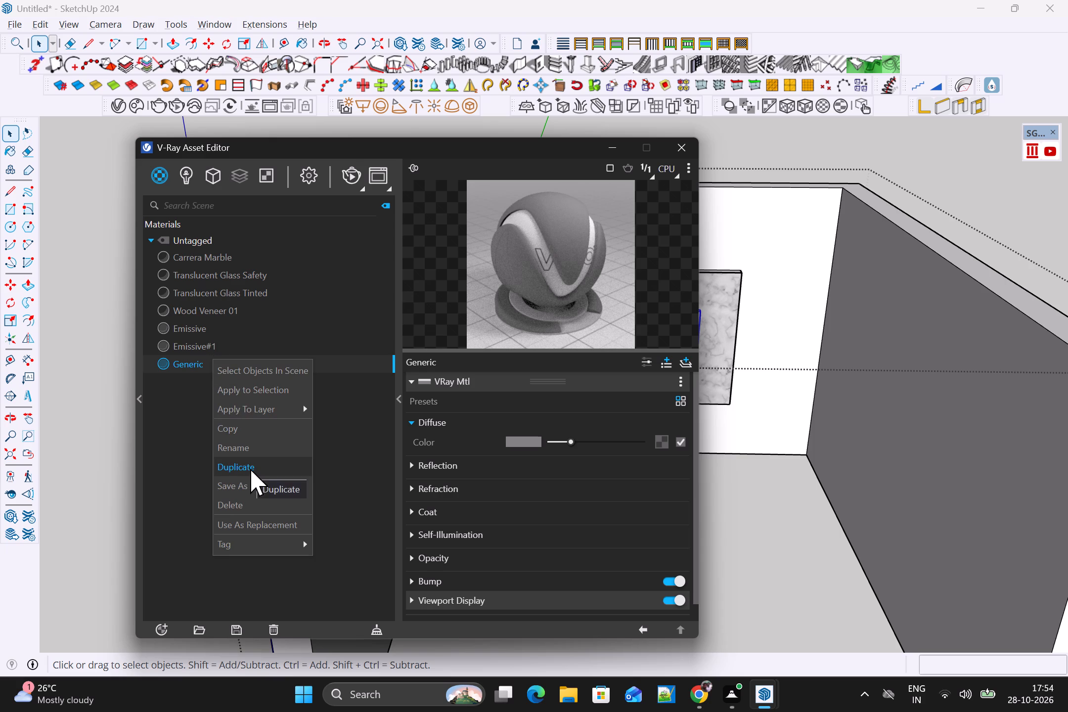
{"action": "left_click", "coordinate": [250, 457]}
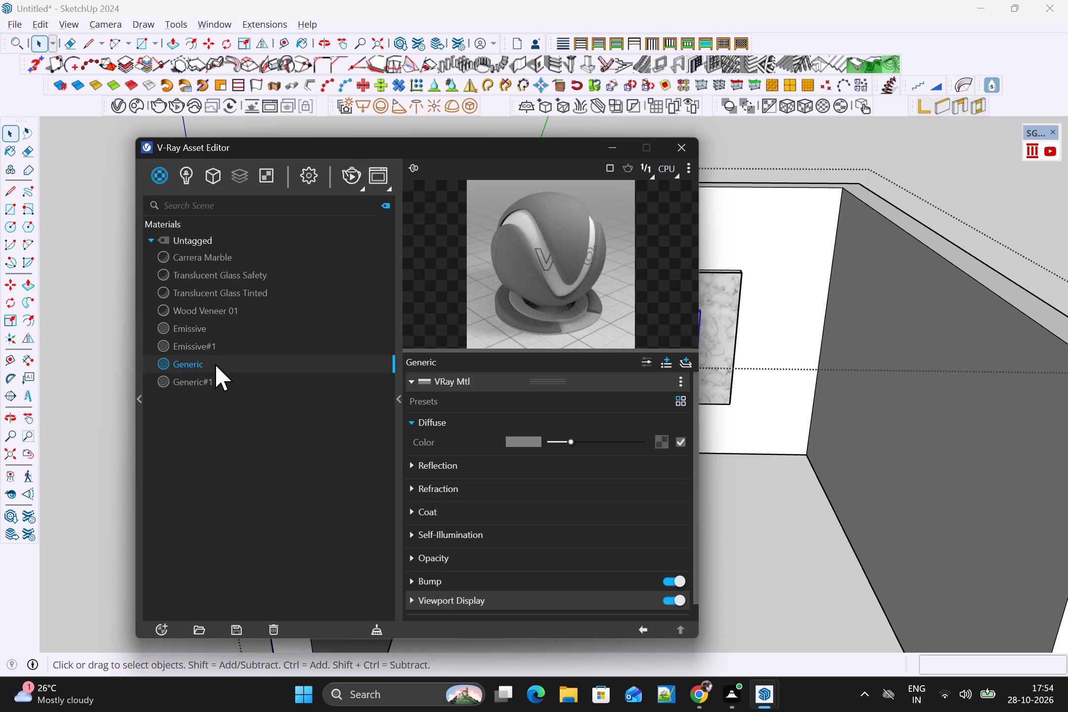
Rename the original Generic material as TV.
{"action": "right_click", "coordinate": [215, 361]}
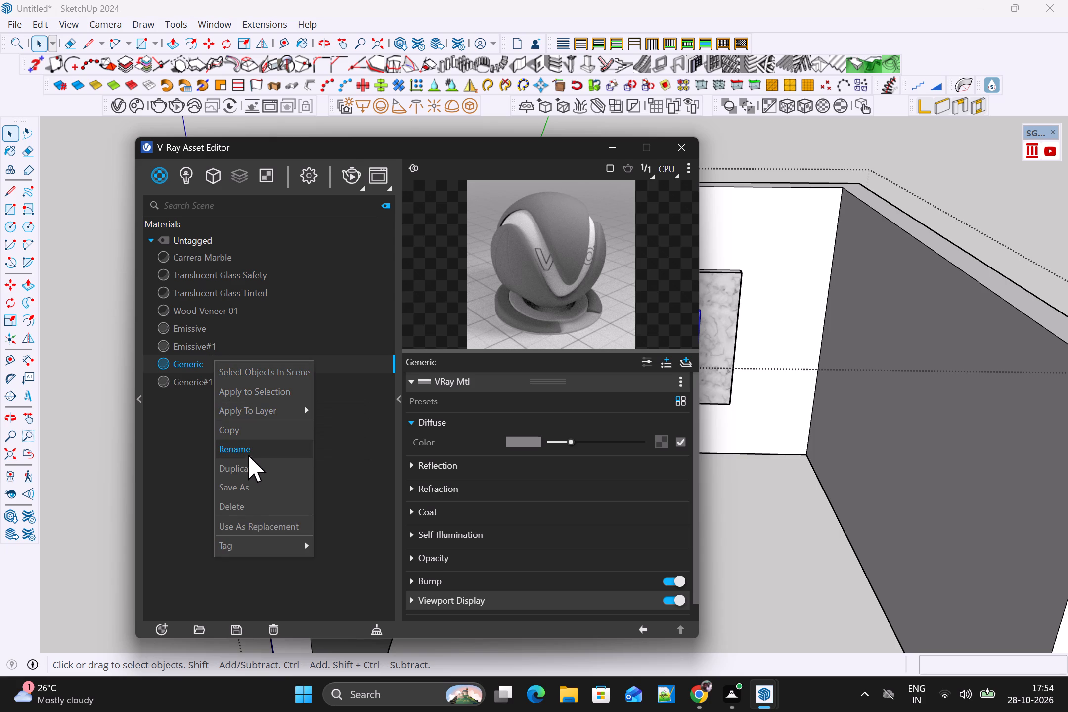
{"action": "left_click", "coordinate": [249, 447]}
{"action": "key", "text": "BackSpace"}
{"action": "key", "text": "BackSpace"}
{"action": "key", "text": "BackSpace"}
{"action": "key", "text": "BackSpace"}
{"action": "key", "text": "BackSpace"}
{"action": "key", "text": "BackSpace"}
{"action": "key", "text": "BackSpace"}
{"action": "key", "text": "BackSpace"}
{"action": "key", "text": "BackSpace"}
{"action": "key", "text": "BackSpace"}
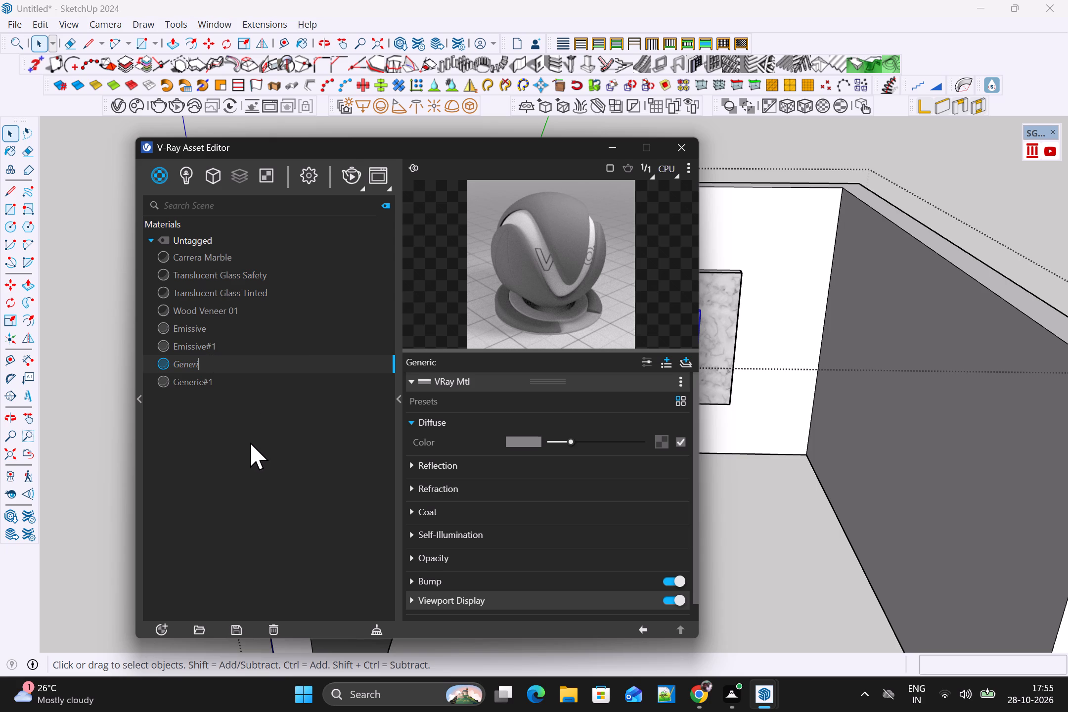
{"action": "type", "text": "TV"}
{"action": "key", "text": "space"}
{"action": "left_click", "coordinate": [271, 364]}
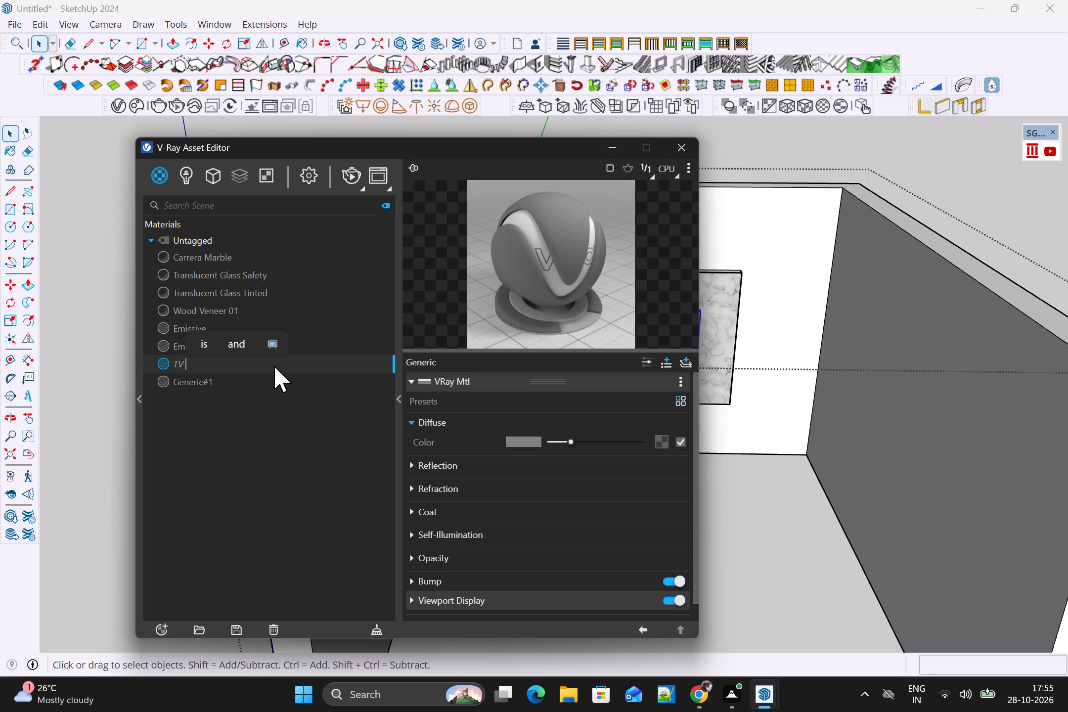
{"action": "right_click", "coordinate": [273, 365]}
{"action": "left_click", "coordinate": [308, 384]}
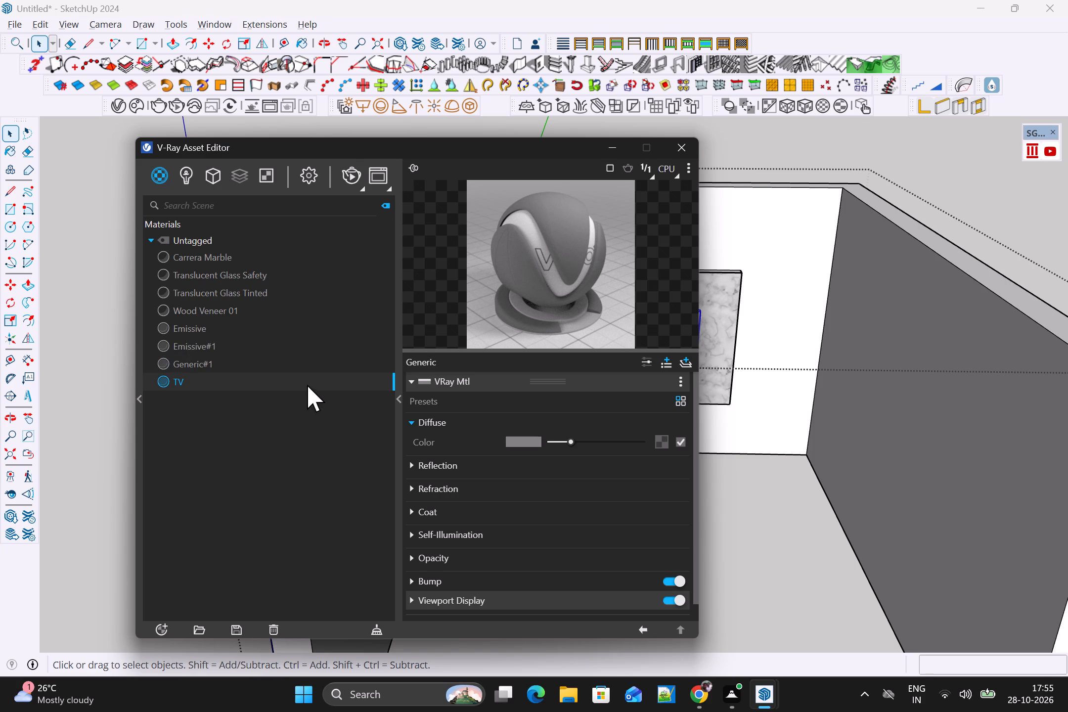
Apply the TV material to the selected inner rectangular panel.
{"action": "right_click", "coordinate": [277, 378]}
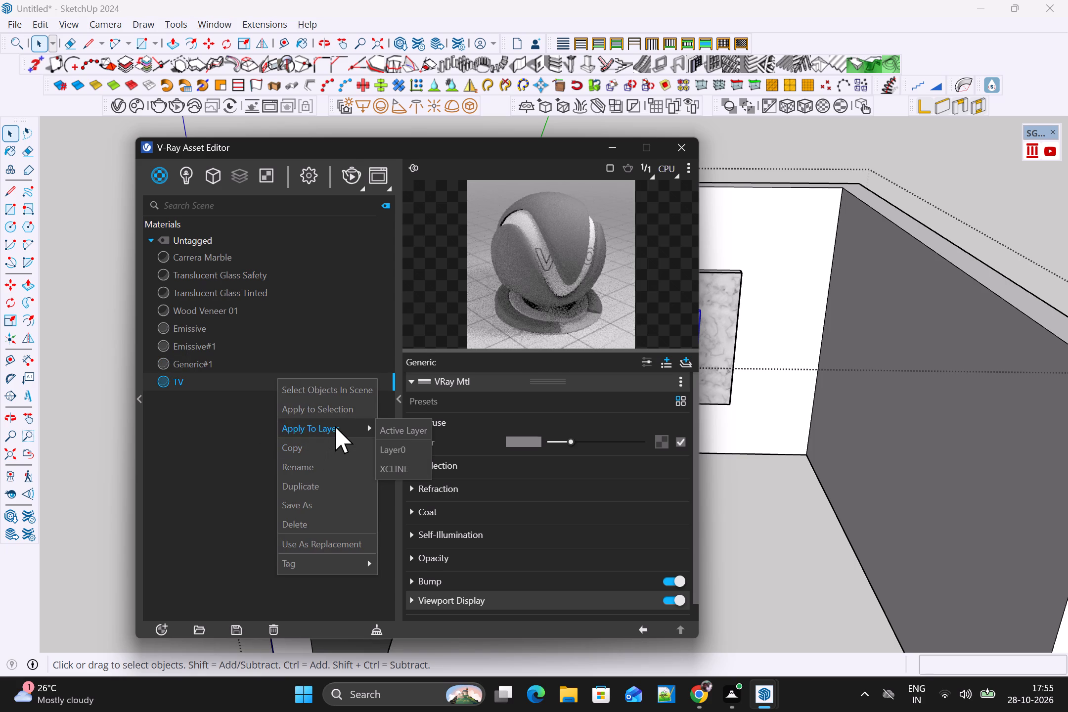
{"action": "left_click", "coordinate": [347, 411]}
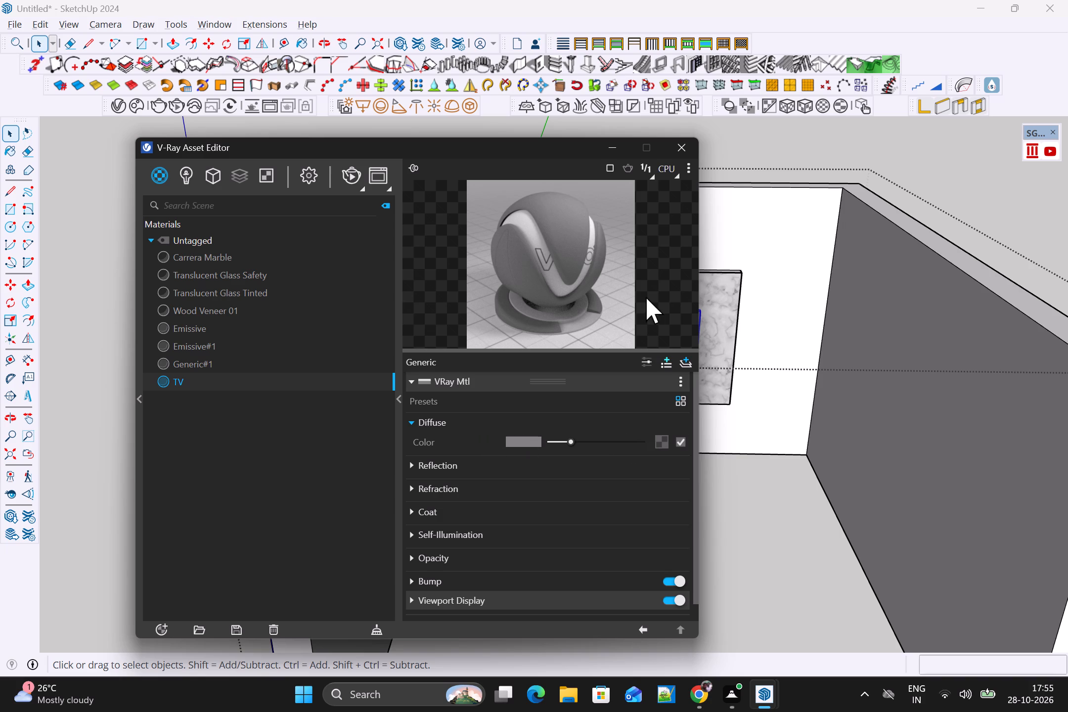
Lighten the TV material's diffuse color from mid grey to a very light grey, keeping the panel in view.
{"action": "left_click_drag", "start_coordinate": [544, 141], "coordinate": [408, 197]}
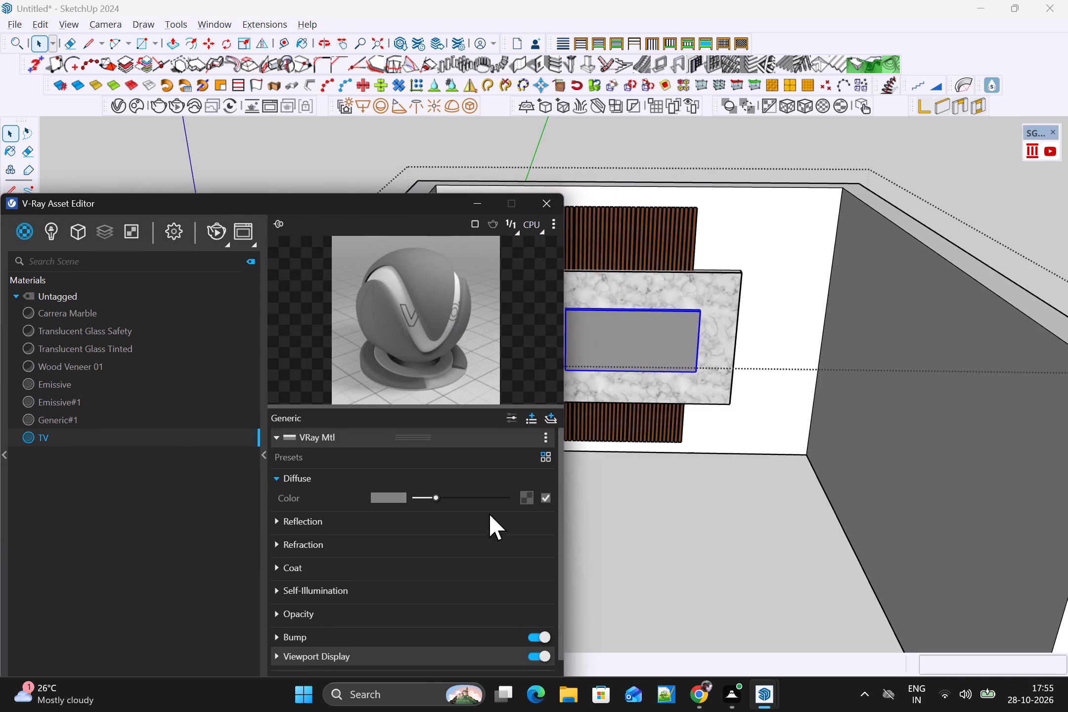
{"action": "left_click_drag", "start_coordinate": [436, 494], "coordinate": [459, 494]}
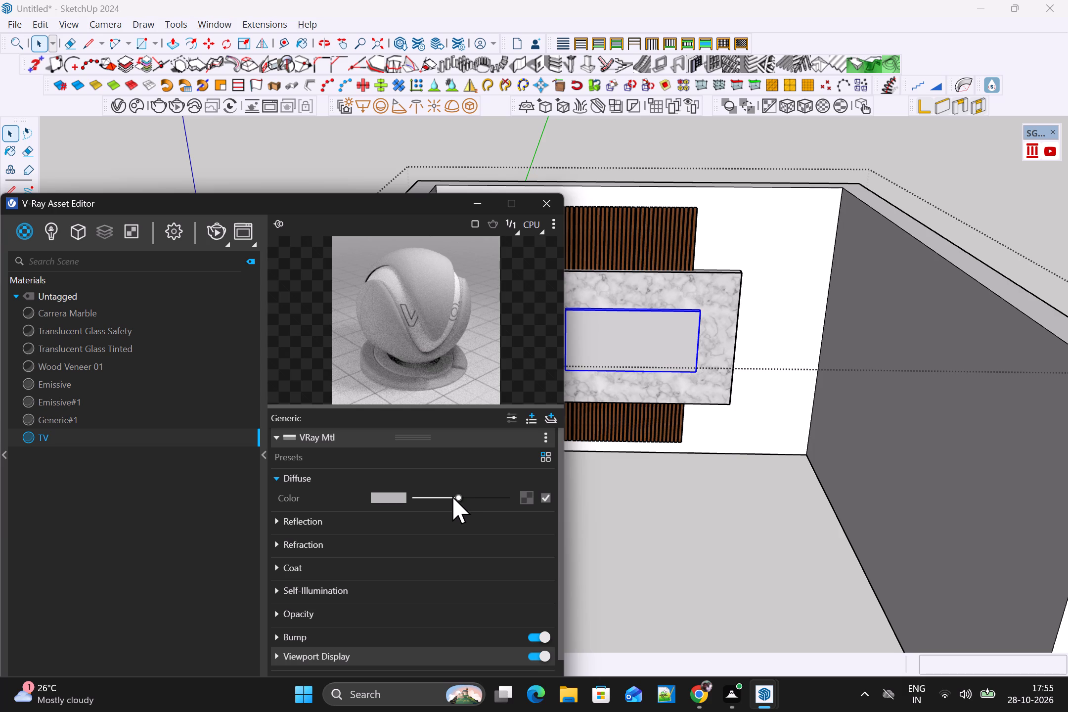
{"action": "left_click_drag", "start_coordinate": [457, 496], "coordinate": [472, 495]}
Raise the TV material's reflection color from black to a light grey.
{"action": "left_click", "coordinate": [344, 524]}
{"action": "left_click_drag", "start_coordinate": [414, 537], "coordinate": [418, 537]}
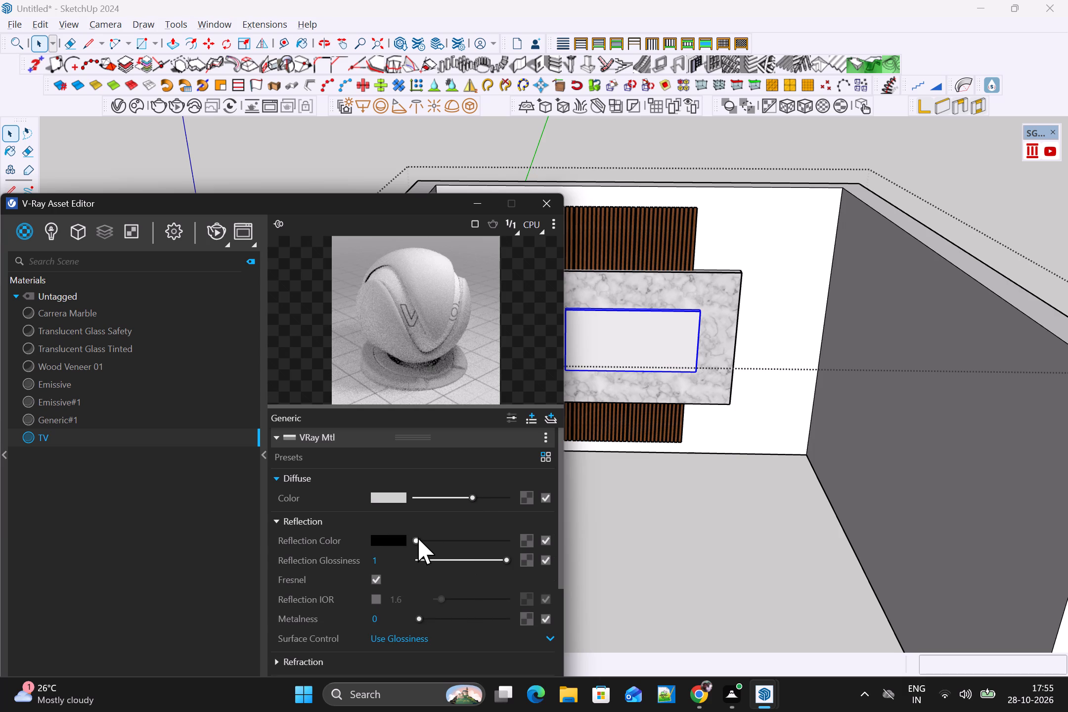
{"action": "left_click_drag", "start_coordinate": [418, 537], "coordinate": [440, 537]}
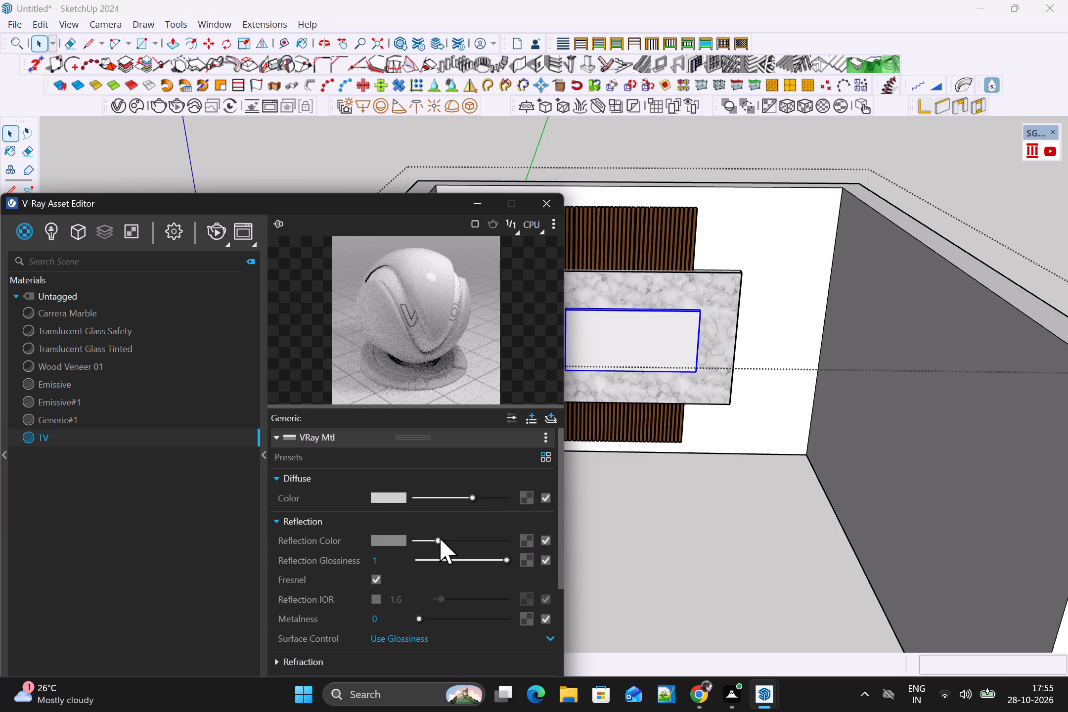
{"action": "left_click_drag", "start_coordinate": [440, 537], "coordinate": [448, 538]}
{"action": "left_click_drag", "start_coordinate": [445, 538], "coordinate": [469, 541]}
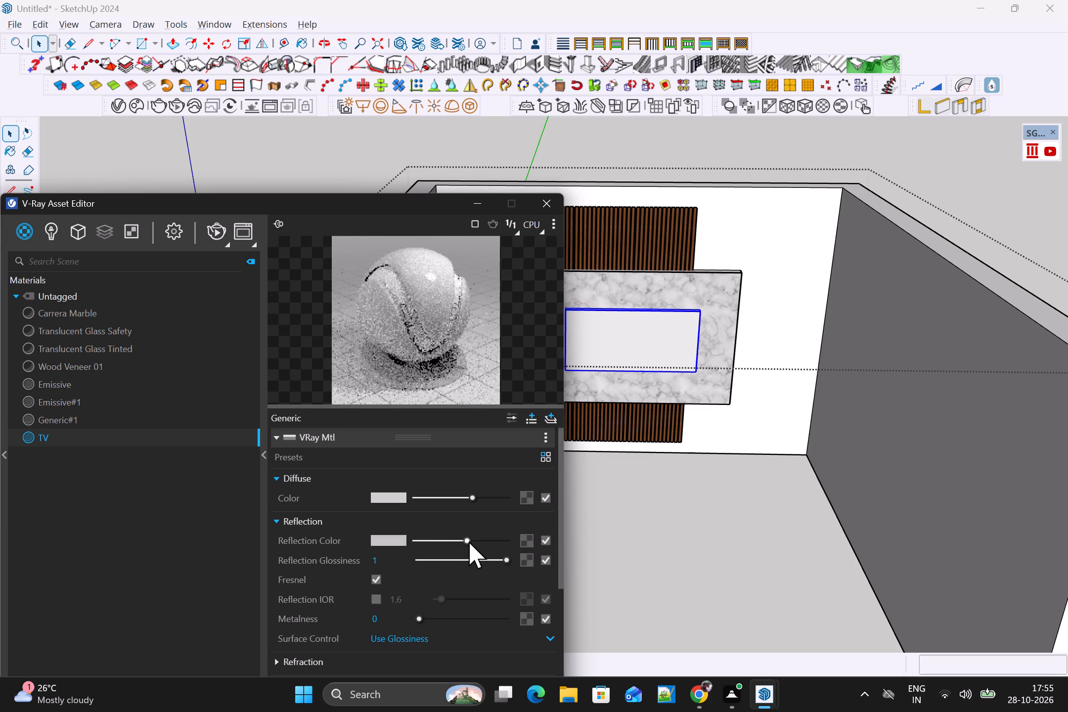
Lighten the TV material's reflection color slightly further to a lighter grey.
{"action": "left_click_drag", "start_coordinate": [469, 541], "coordinate": [468, 541]}
{"action": "left_click_drag", "start_coordinate": [466, 541], "coordinate": [476, 541]}
{"action": "left_click_drag", "start_coordinate": [476, 541], "coordinate": [474, 542]}
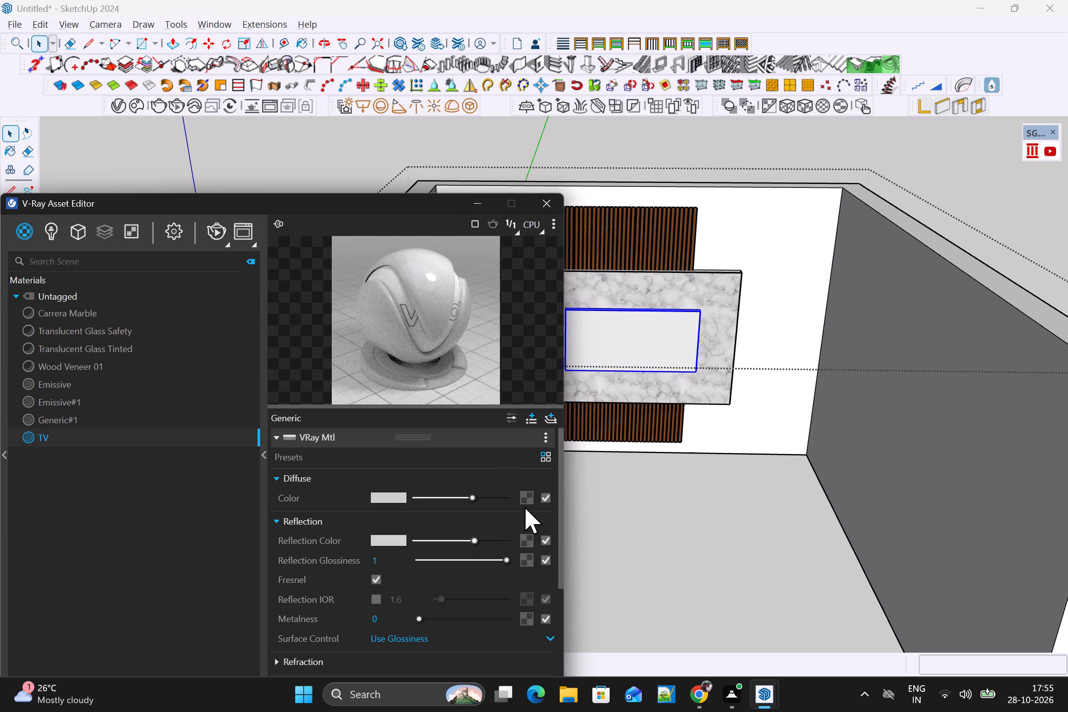
Assign the image file "images (3)" from Downloads as a bitmap texture on the TV material's reflection color.
{"action": "left_click", "coordinate": [527, 538]}
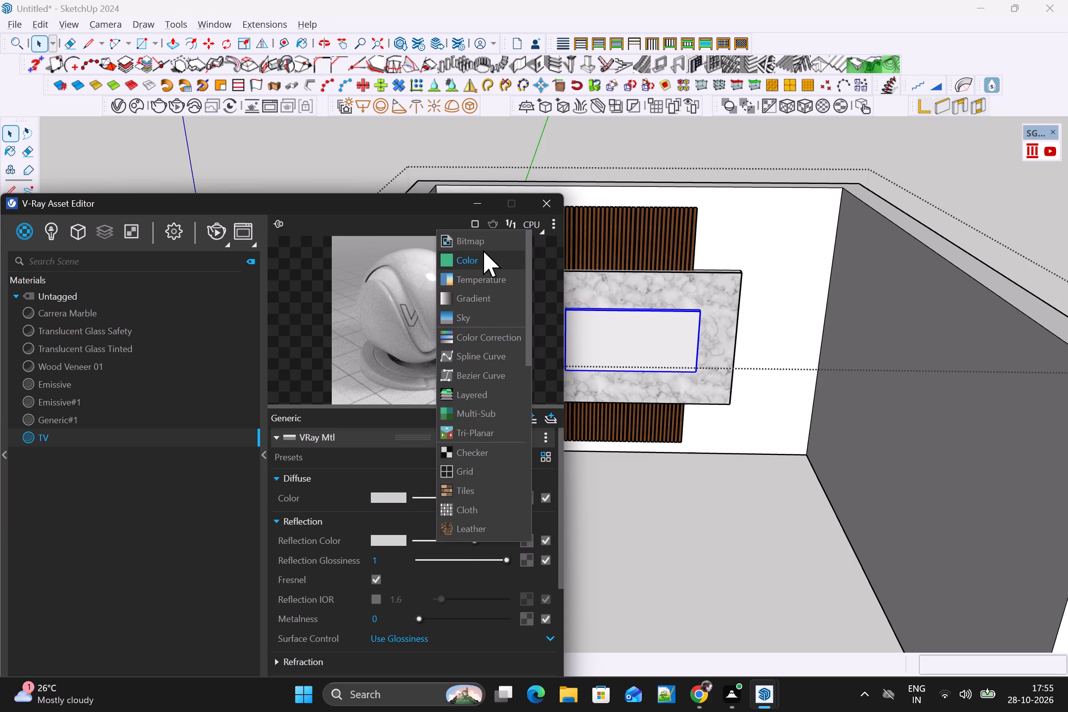
{"action": "left_click", "coordinate": [483, 238]}
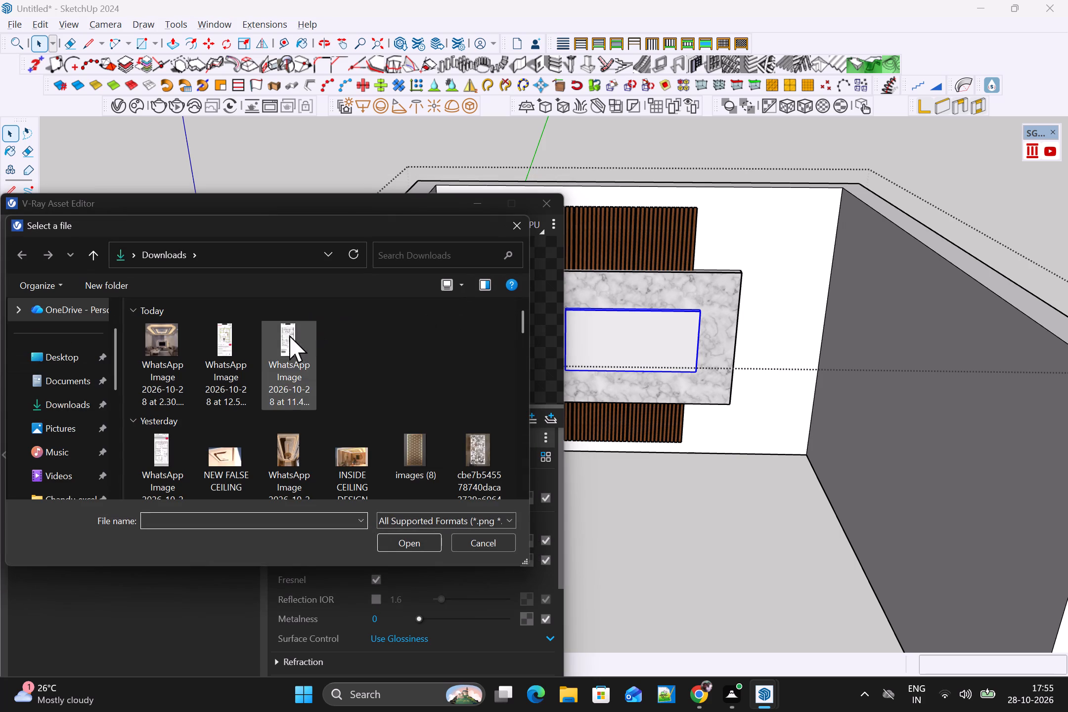
{"action": "scroll", "coordinate": [66, 395], "scroll_direction": "down", "scroll_amount": 1}
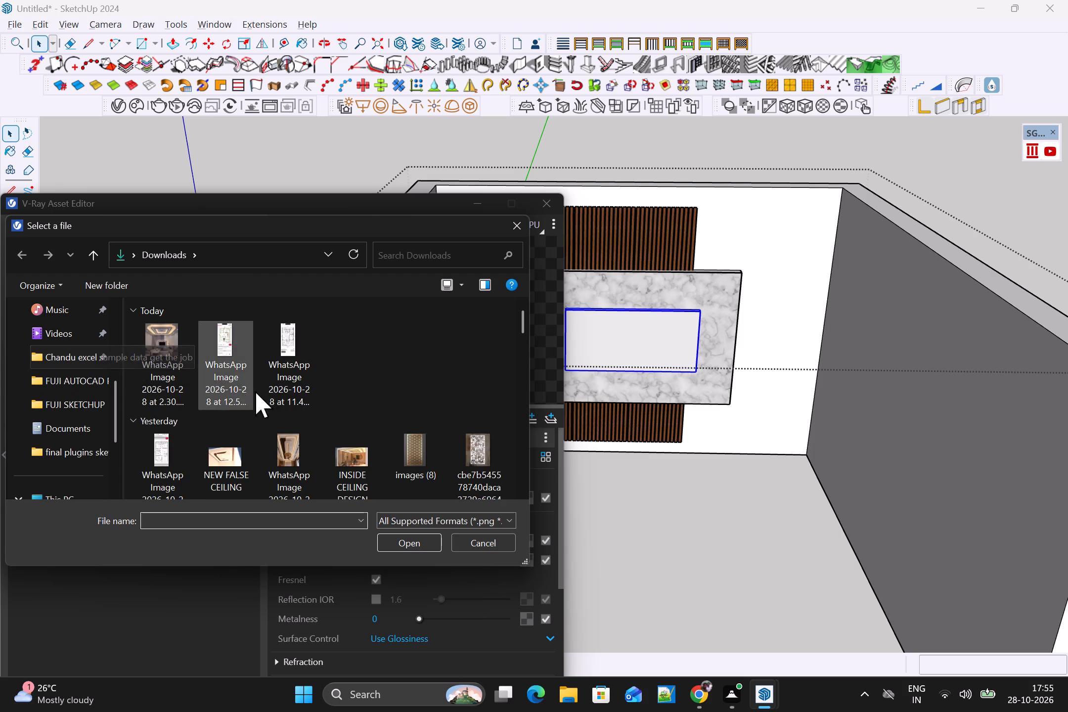
{"action": "scroll", "coordinate": [263, 400], "scroll_direction": "down", "scroll_amount": 5}
{"action": "scroll", "coordinate": [346, 364], "scroll_direction": "up", "scroll_amount": 1}
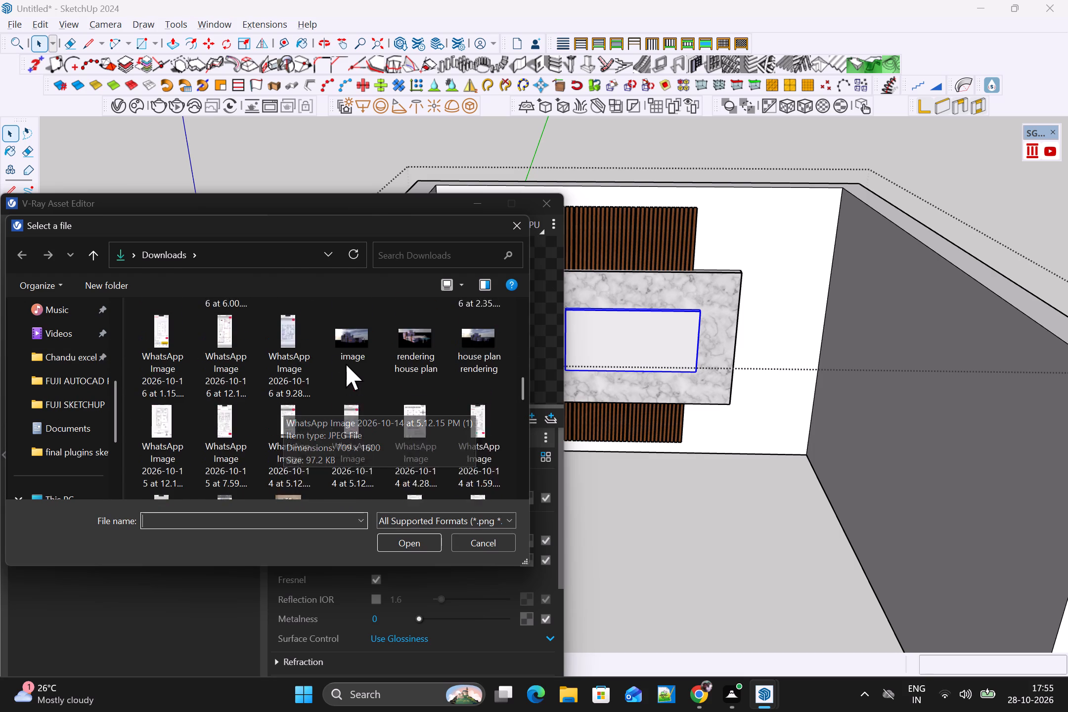
{"action": "scroll", "coordinate": [274, 436], "scroll_direction": "down", "scroll_amount": 1}
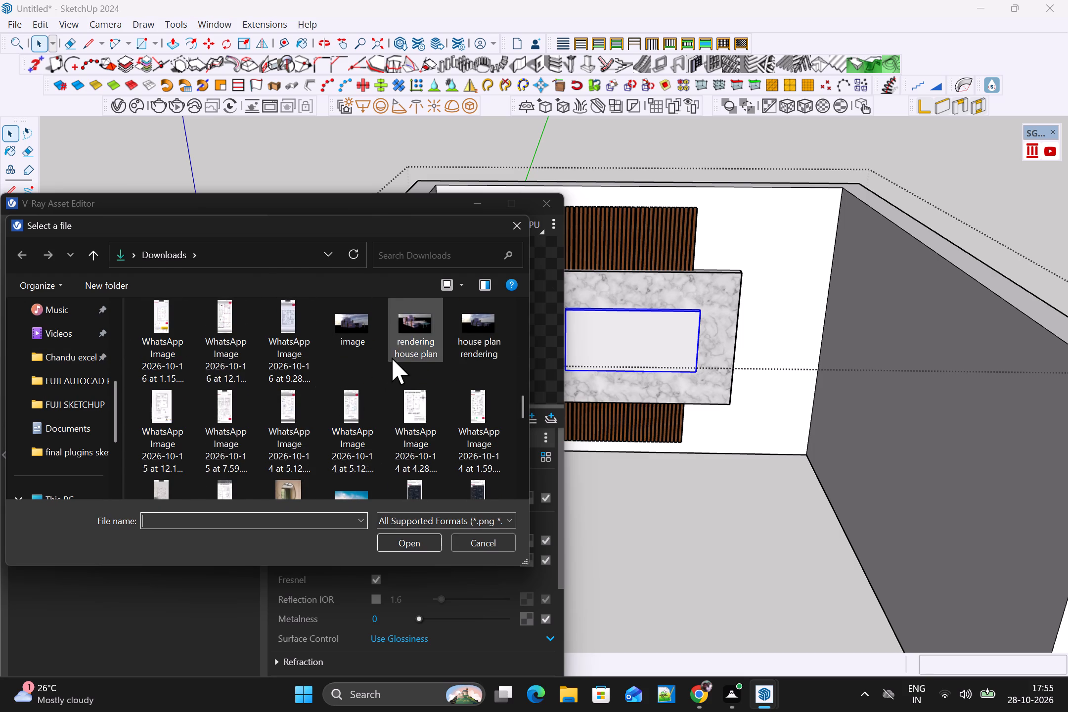
{"action": "scroll", "coordinate": [395, 360], "scroll_direction": "down", "scroll_amount": 1}
{"action": "left_click", "coordinate": [159, 419]}
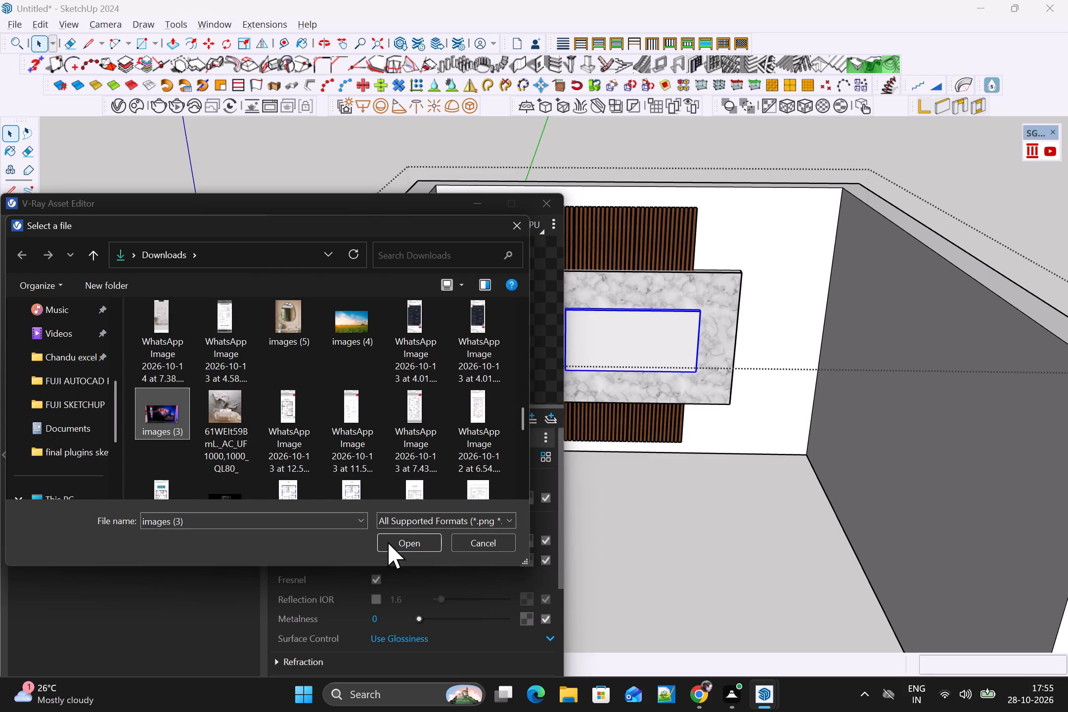
{"action": "left_click", "coordinate": [424, 538]}
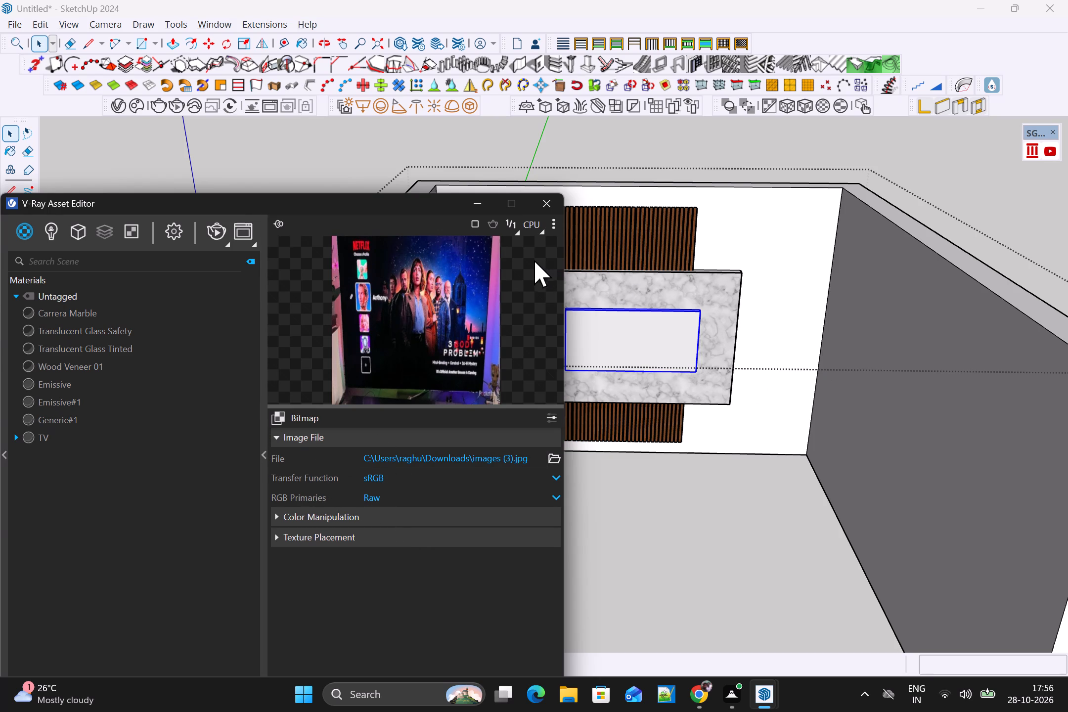
Try to fit the selected TV panel's texture mapping to its bounding box.
{"action": "left_click", "coordinate": [806, 105]}
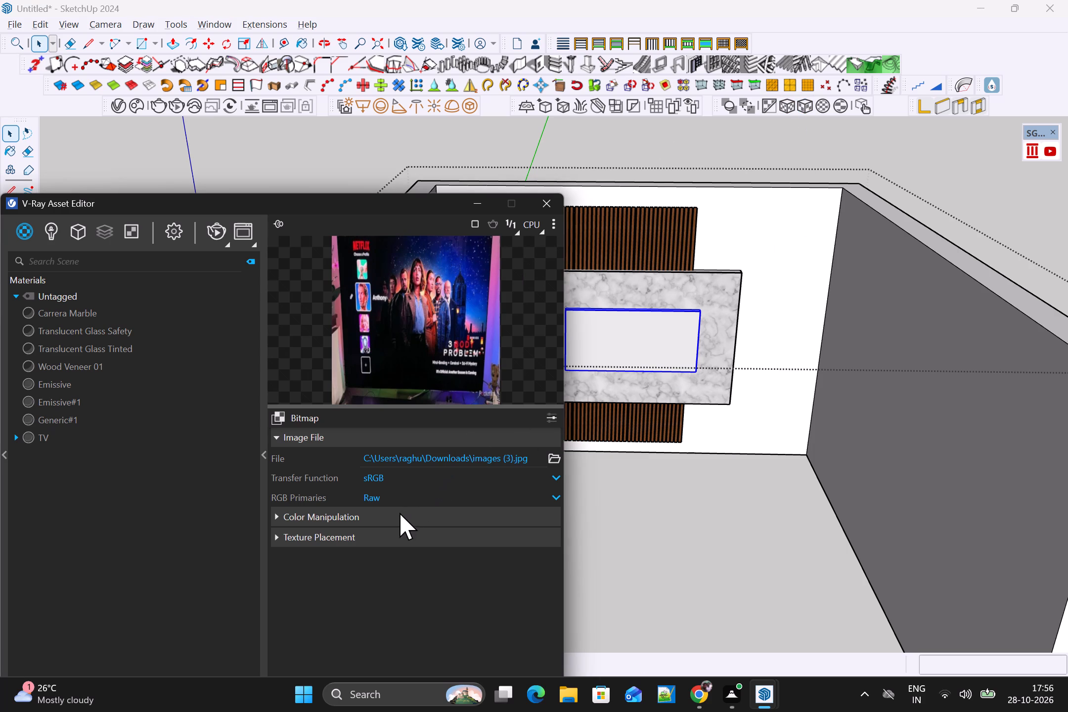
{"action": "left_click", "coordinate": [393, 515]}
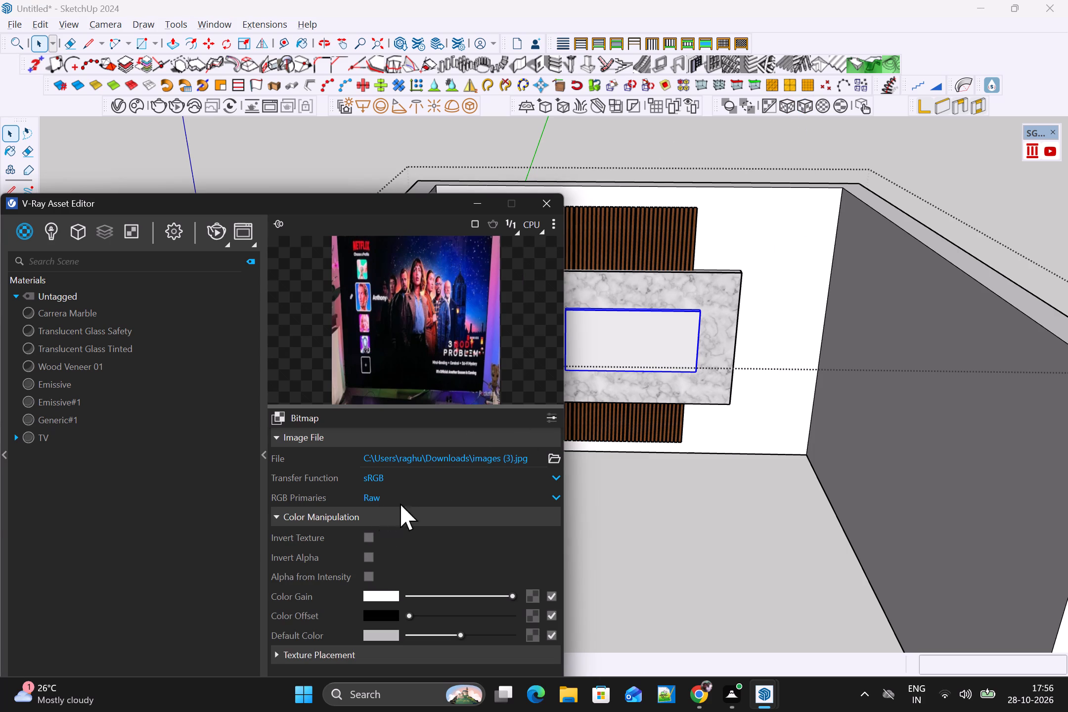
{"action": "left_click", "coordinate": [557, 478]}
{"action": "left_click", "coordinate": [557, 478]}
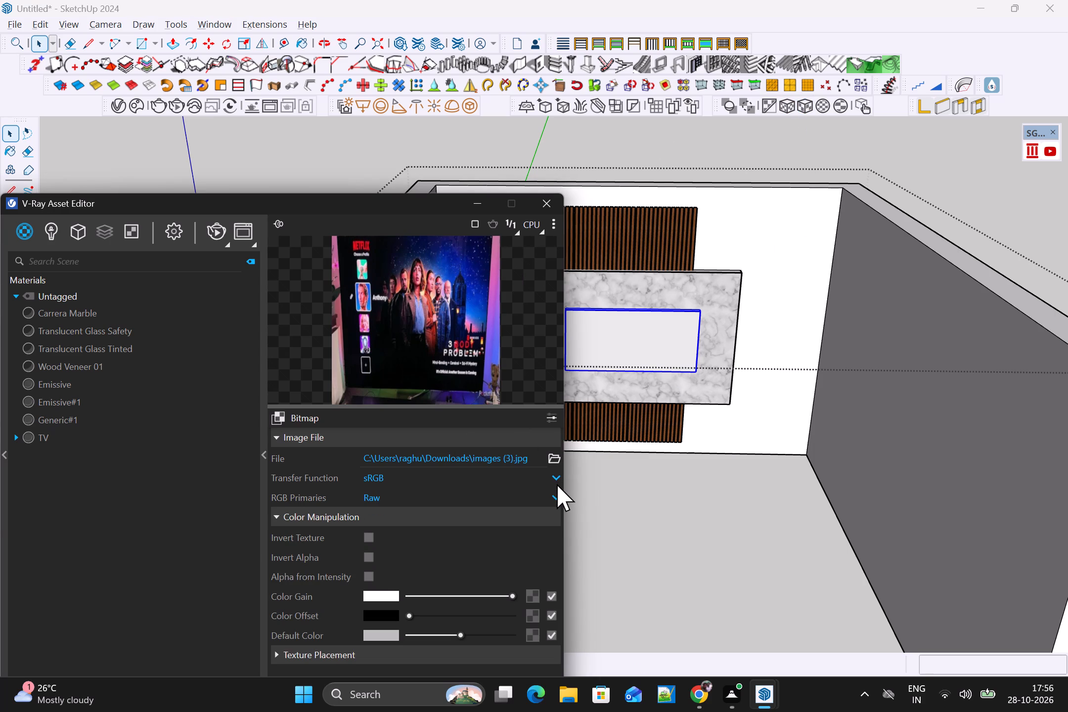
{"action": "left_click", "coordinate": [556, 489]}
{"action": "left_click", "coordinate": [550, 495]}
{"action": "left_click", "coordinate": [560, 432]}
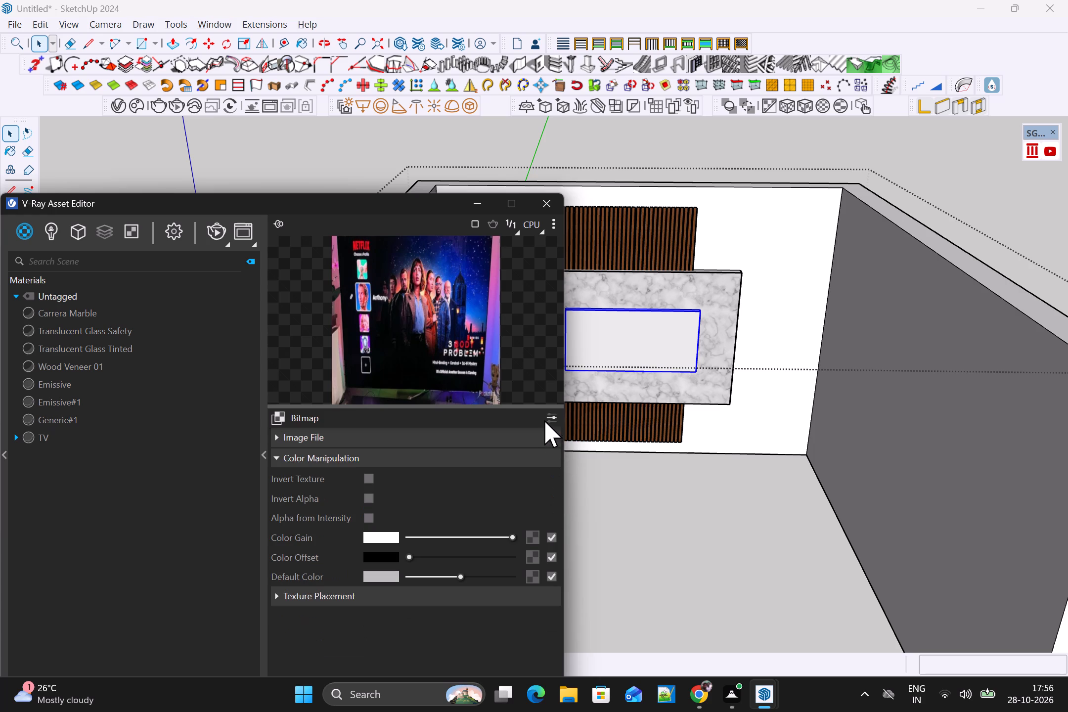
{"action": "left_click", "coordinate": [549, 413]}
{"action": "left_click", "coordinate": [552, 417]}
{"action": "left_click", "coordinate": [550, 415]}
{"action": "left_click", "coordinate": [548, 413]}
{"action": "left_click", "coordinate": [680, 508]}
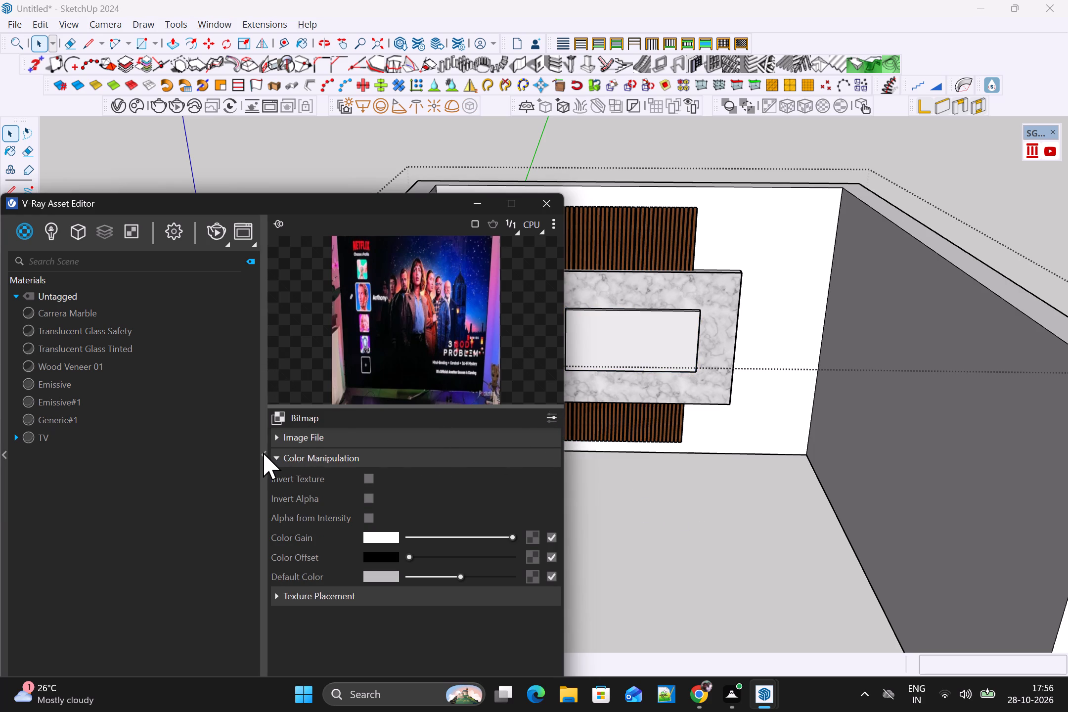
Assign the image file "images (3)" from Downloads as a bitmap texture on the TV material's diffuse color.
{"action": "left_click", "coordinate": [56, 435]}
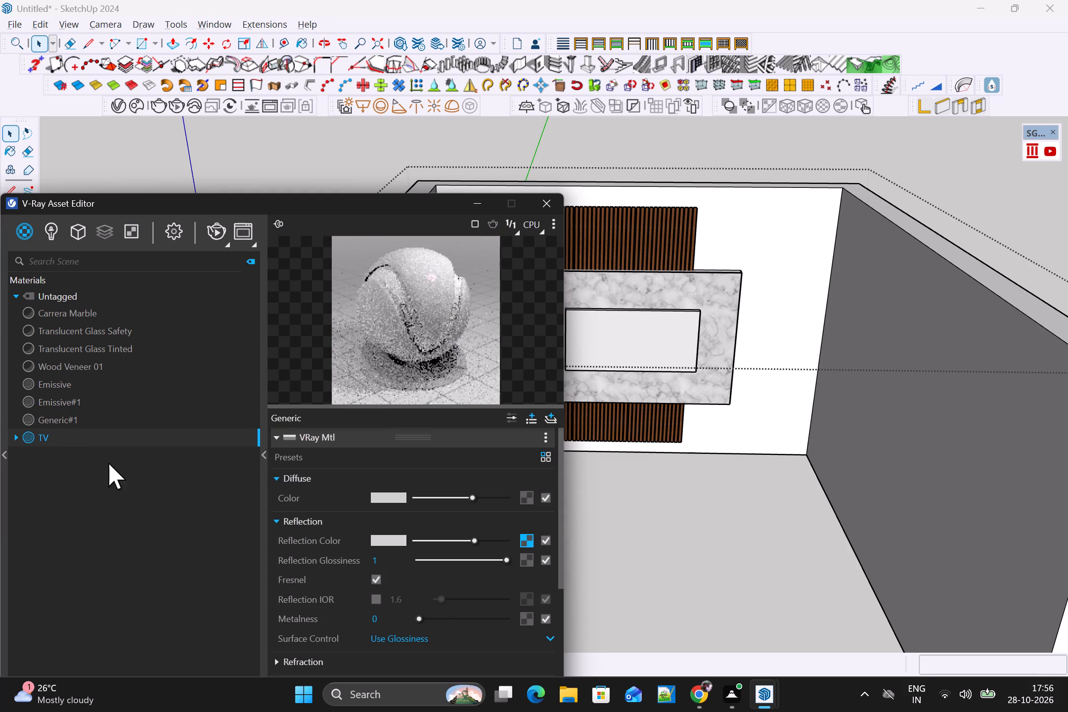
{"action": "left_click", "coordinate": [526, 490]}
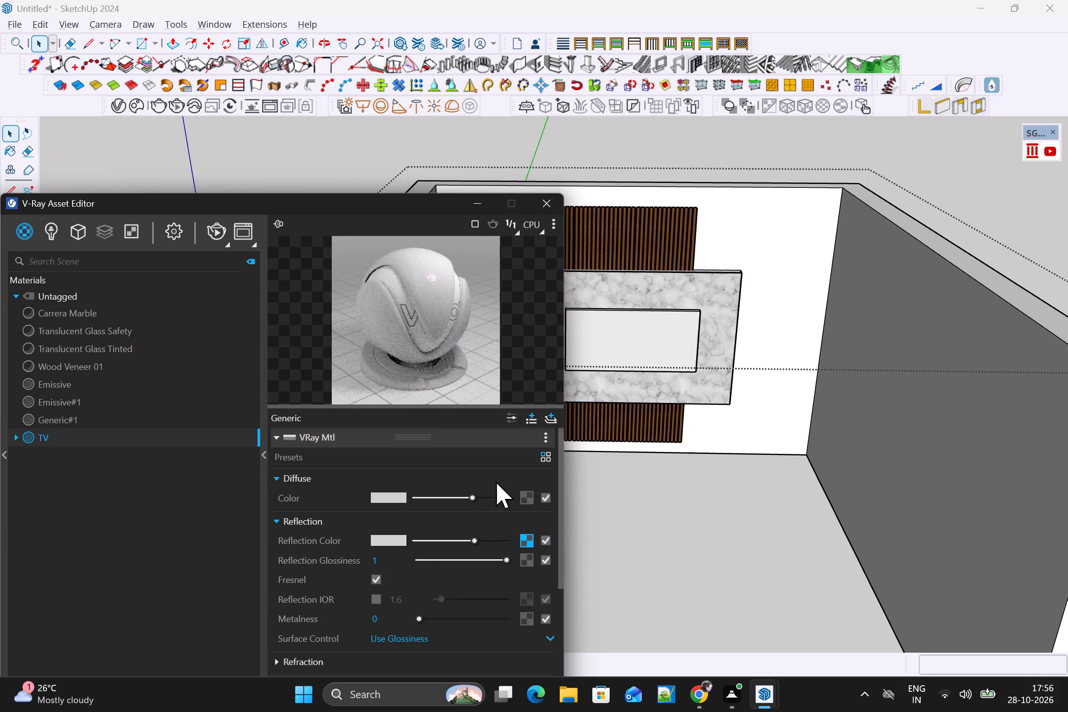
{"action": "left_click", "coordinate": [529, 494]}
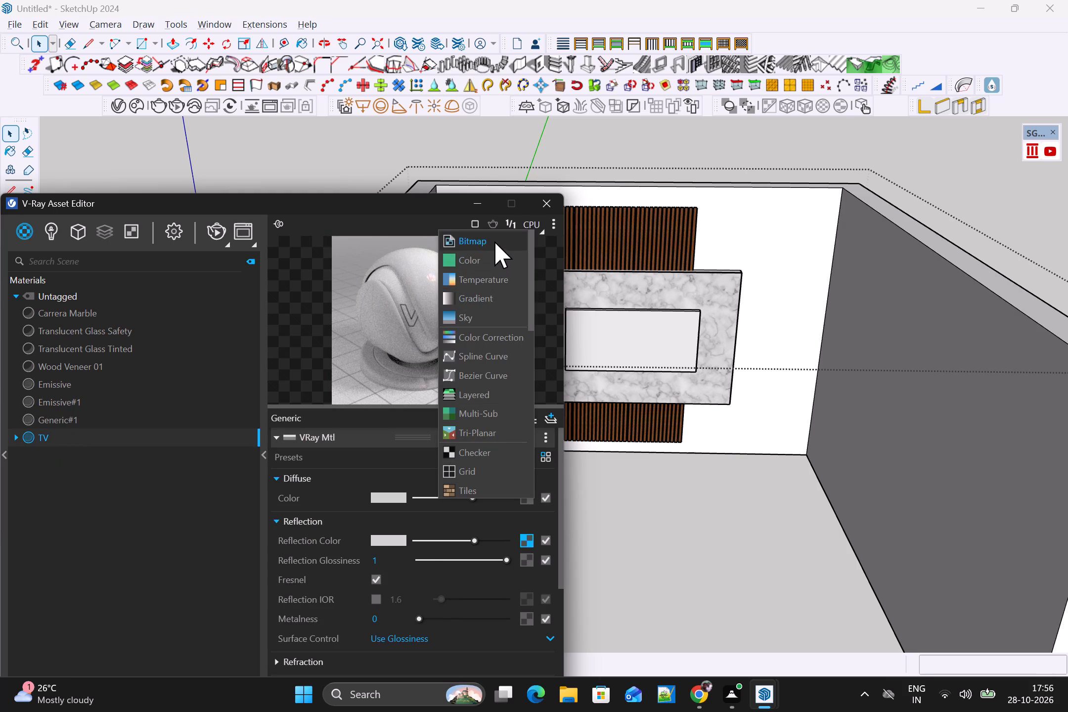
{"action": "left_click", "coordinate": [494, 241]}
{"action": "scroll", "coordinate": [304, 452], "scroll_direction": "down", "scroll_amount": 3}
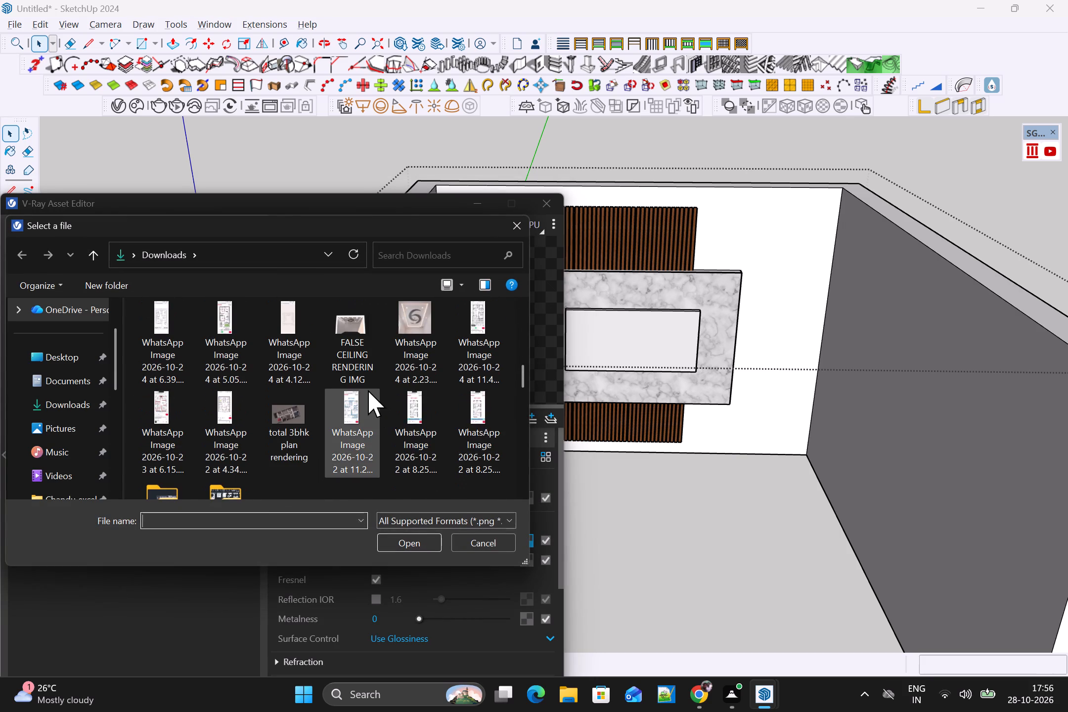
{"action": "scroll", "coordinate": [360, 394], "scroll_direction": "down", "scroll_amount": 2}
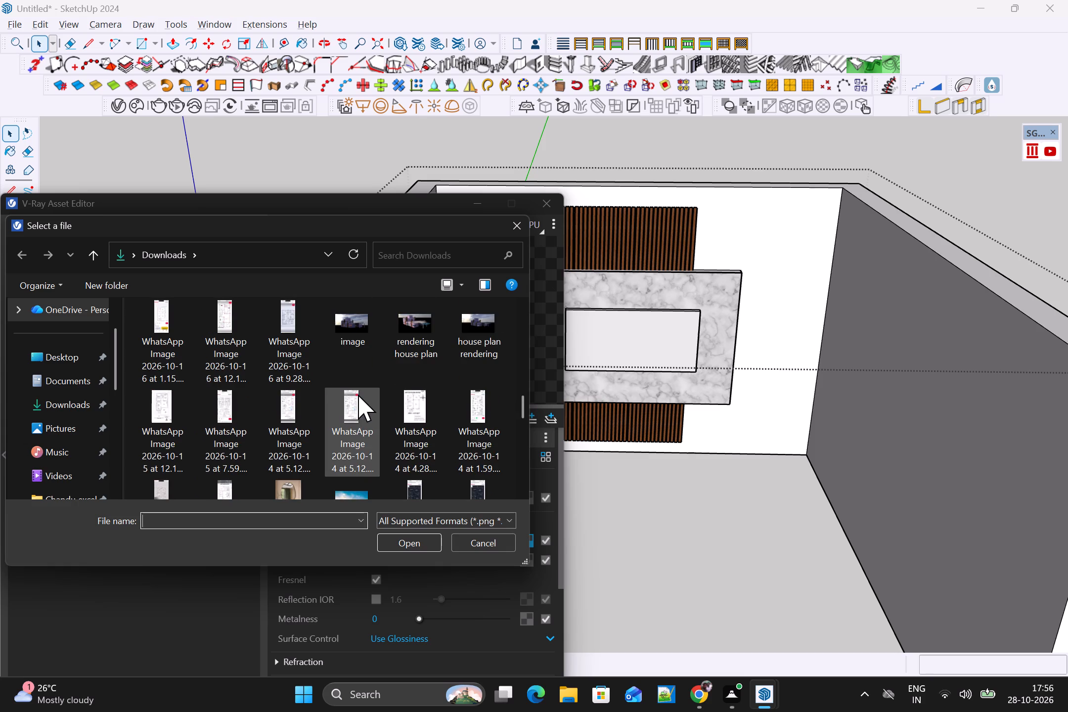
{"action": "scroll", "coordinate": [358, 395], "scroll_direction": "down", "scroll_amount": 1}
{"action": "left_click", "coordinate": [169, 413]}
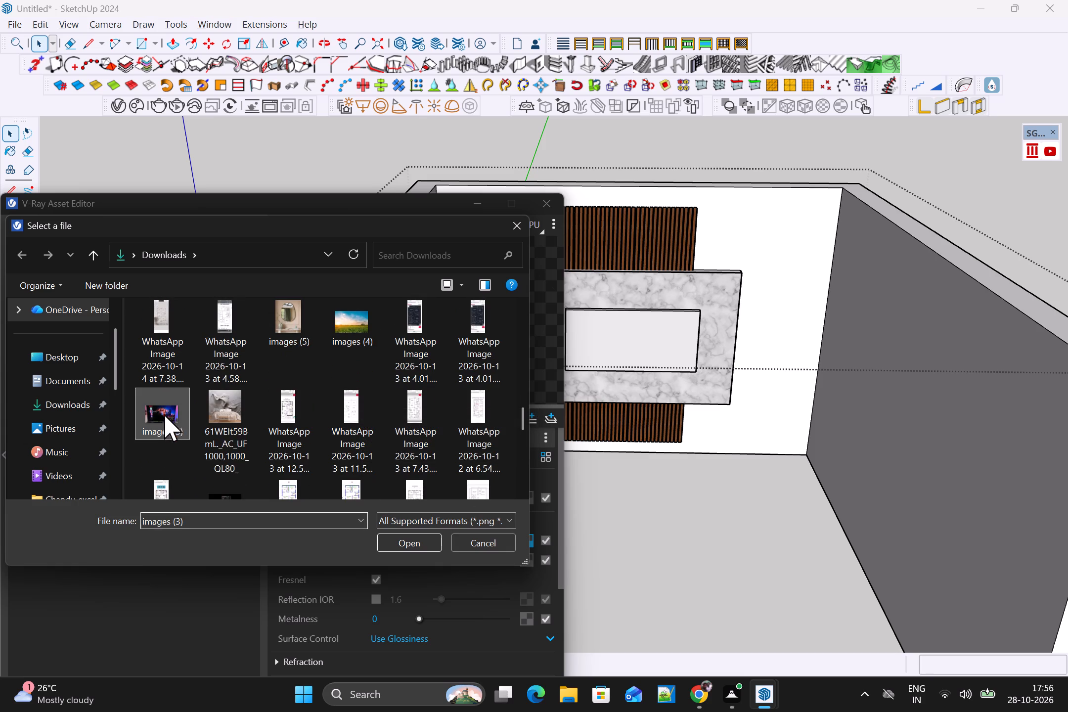
{"action": "left_click", "coordinate": [425, 546]}
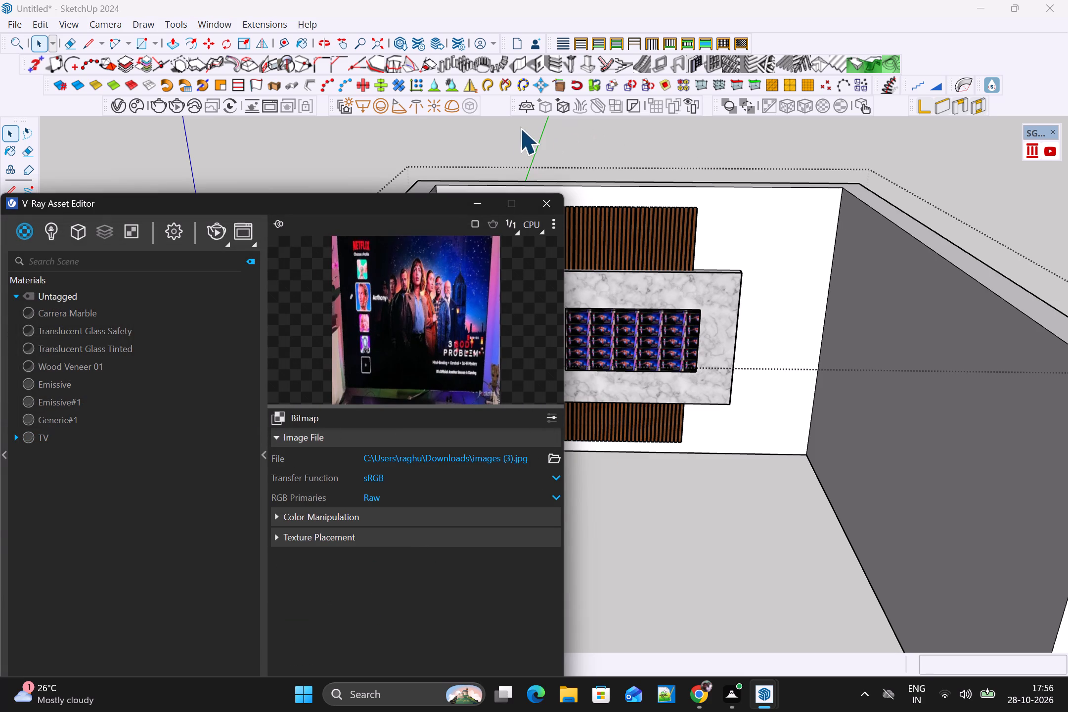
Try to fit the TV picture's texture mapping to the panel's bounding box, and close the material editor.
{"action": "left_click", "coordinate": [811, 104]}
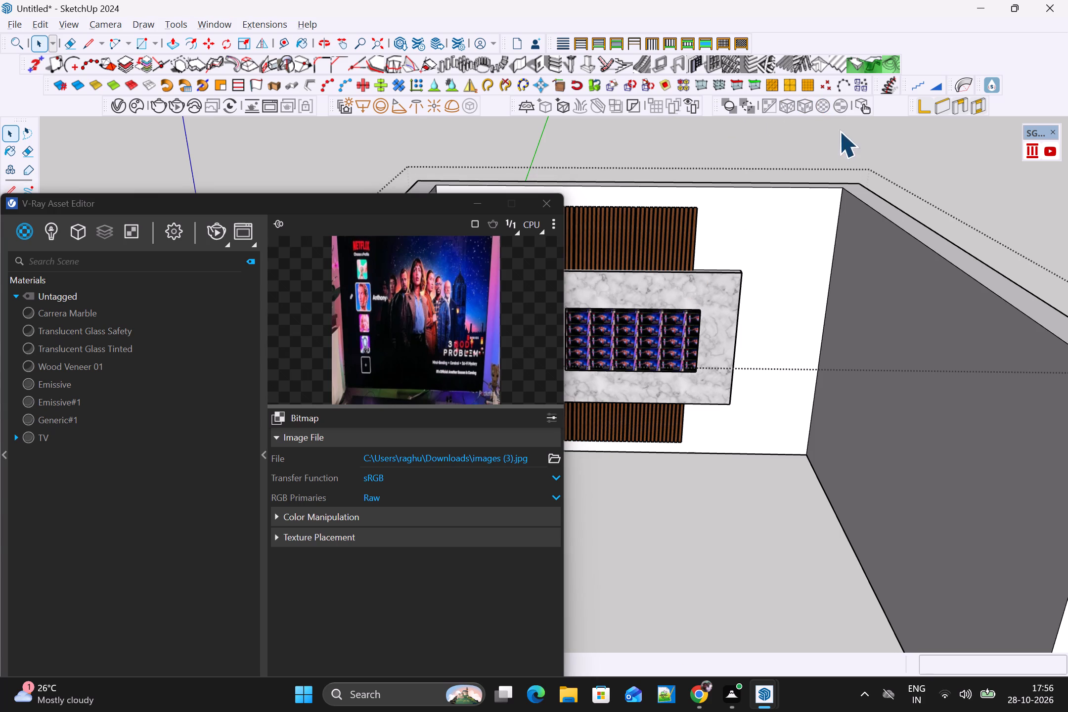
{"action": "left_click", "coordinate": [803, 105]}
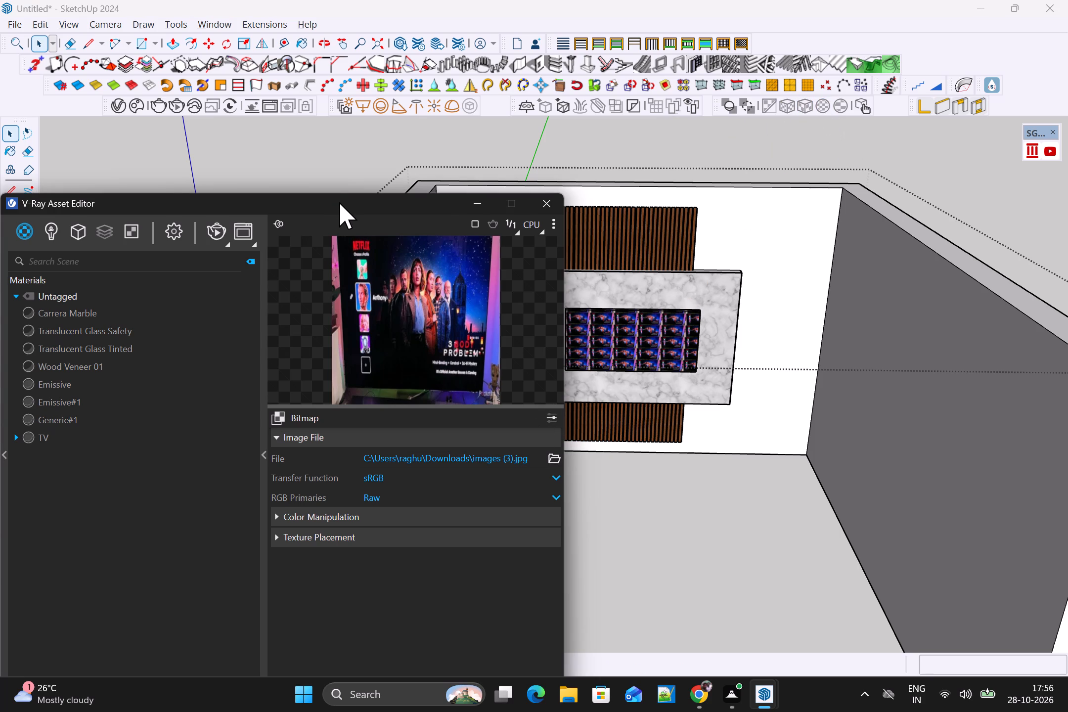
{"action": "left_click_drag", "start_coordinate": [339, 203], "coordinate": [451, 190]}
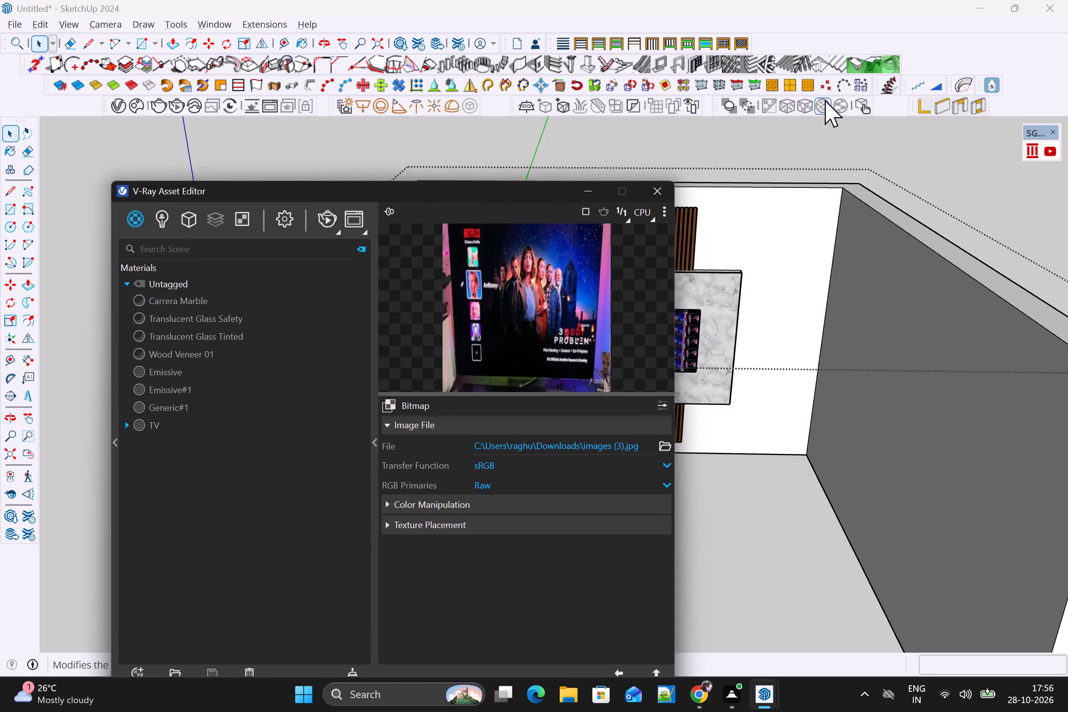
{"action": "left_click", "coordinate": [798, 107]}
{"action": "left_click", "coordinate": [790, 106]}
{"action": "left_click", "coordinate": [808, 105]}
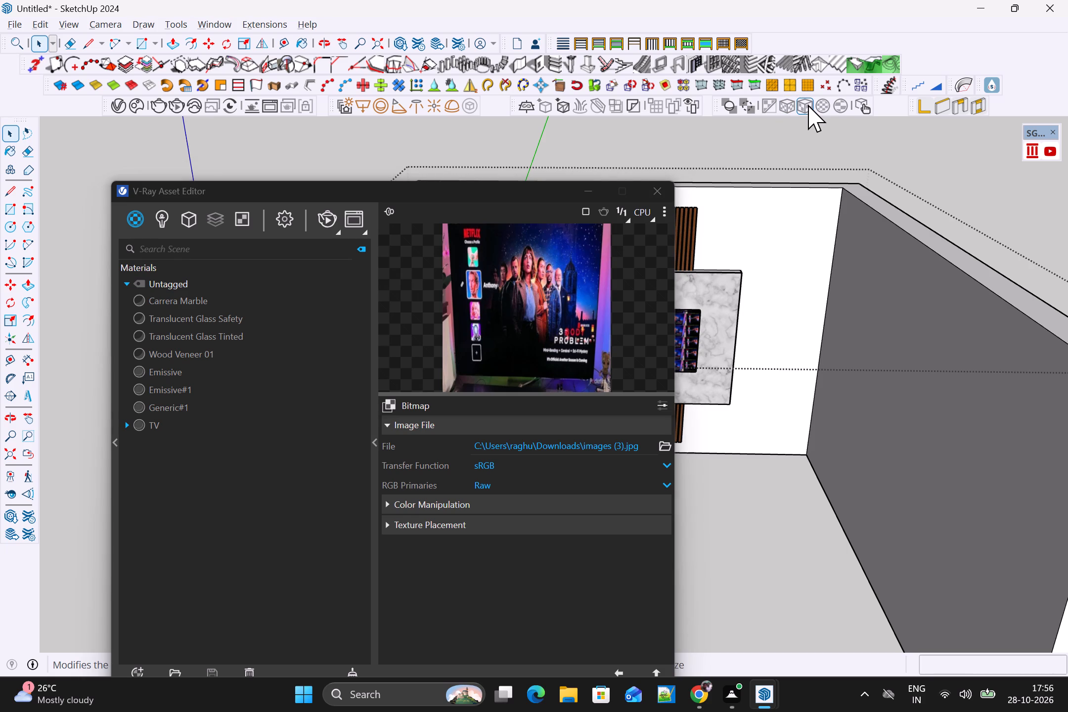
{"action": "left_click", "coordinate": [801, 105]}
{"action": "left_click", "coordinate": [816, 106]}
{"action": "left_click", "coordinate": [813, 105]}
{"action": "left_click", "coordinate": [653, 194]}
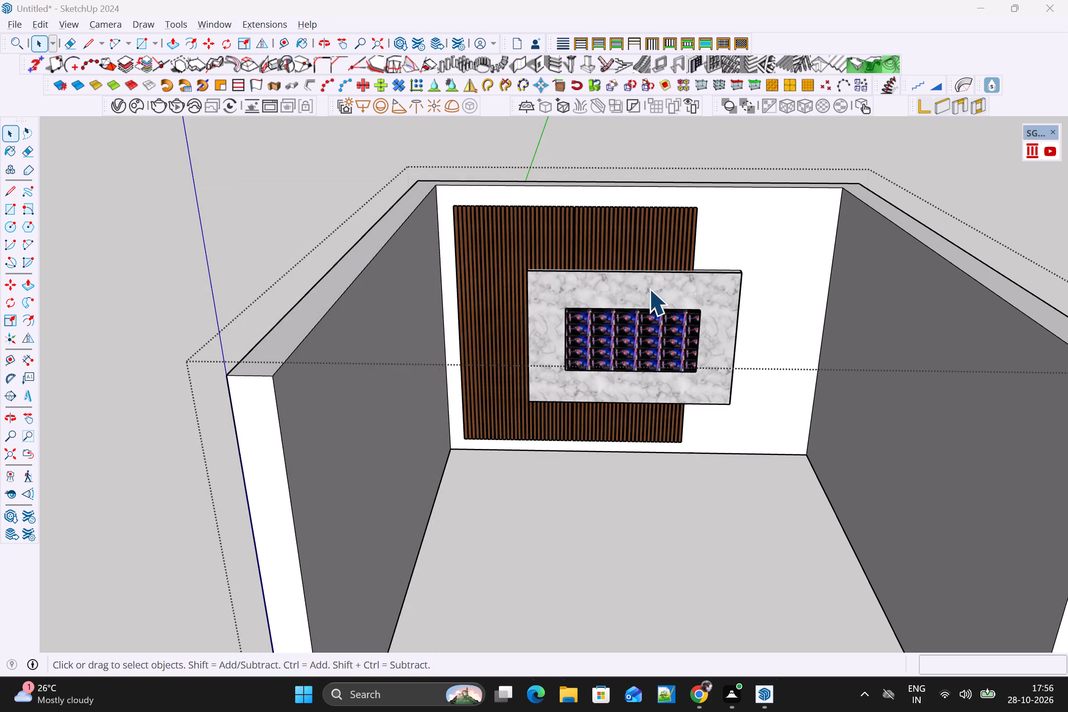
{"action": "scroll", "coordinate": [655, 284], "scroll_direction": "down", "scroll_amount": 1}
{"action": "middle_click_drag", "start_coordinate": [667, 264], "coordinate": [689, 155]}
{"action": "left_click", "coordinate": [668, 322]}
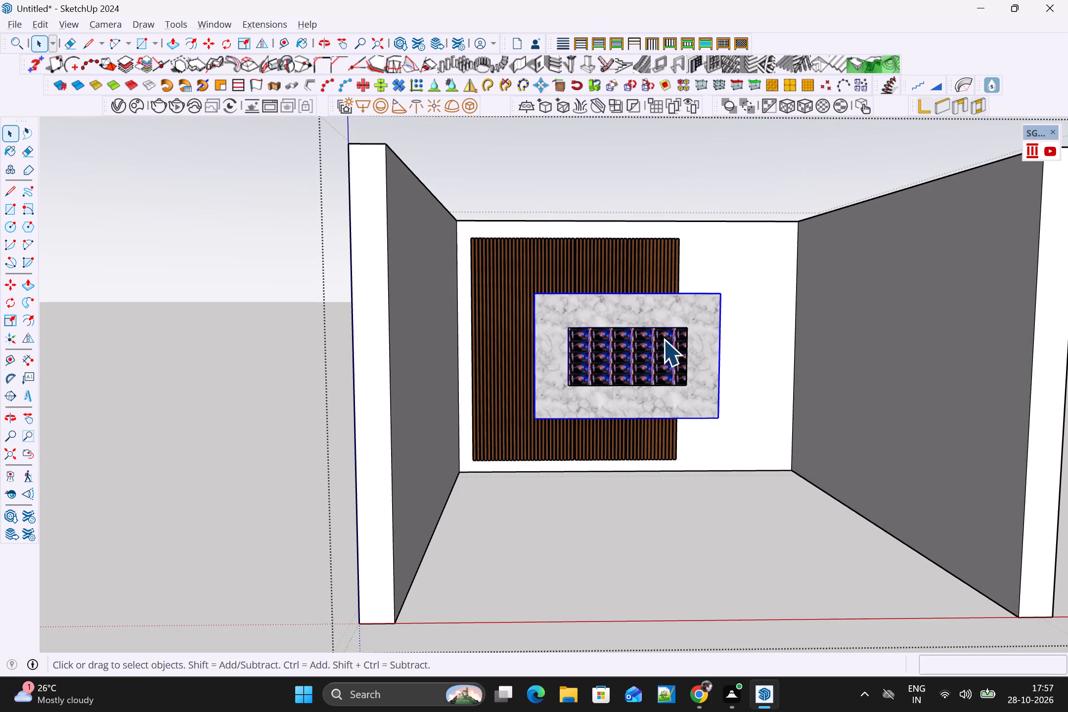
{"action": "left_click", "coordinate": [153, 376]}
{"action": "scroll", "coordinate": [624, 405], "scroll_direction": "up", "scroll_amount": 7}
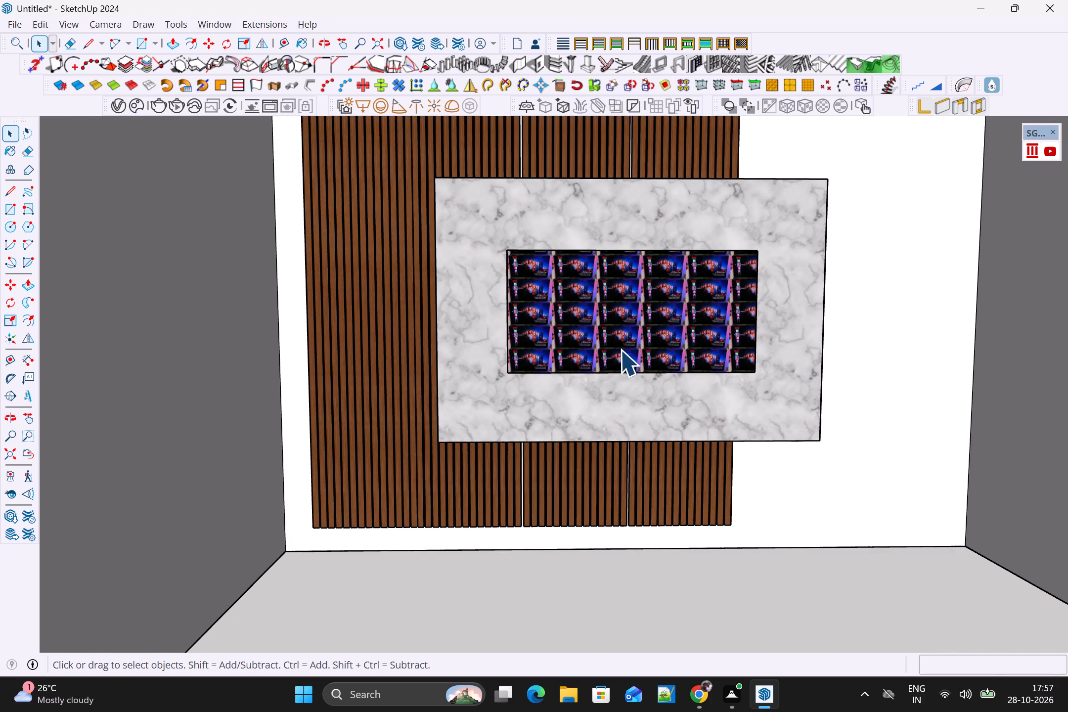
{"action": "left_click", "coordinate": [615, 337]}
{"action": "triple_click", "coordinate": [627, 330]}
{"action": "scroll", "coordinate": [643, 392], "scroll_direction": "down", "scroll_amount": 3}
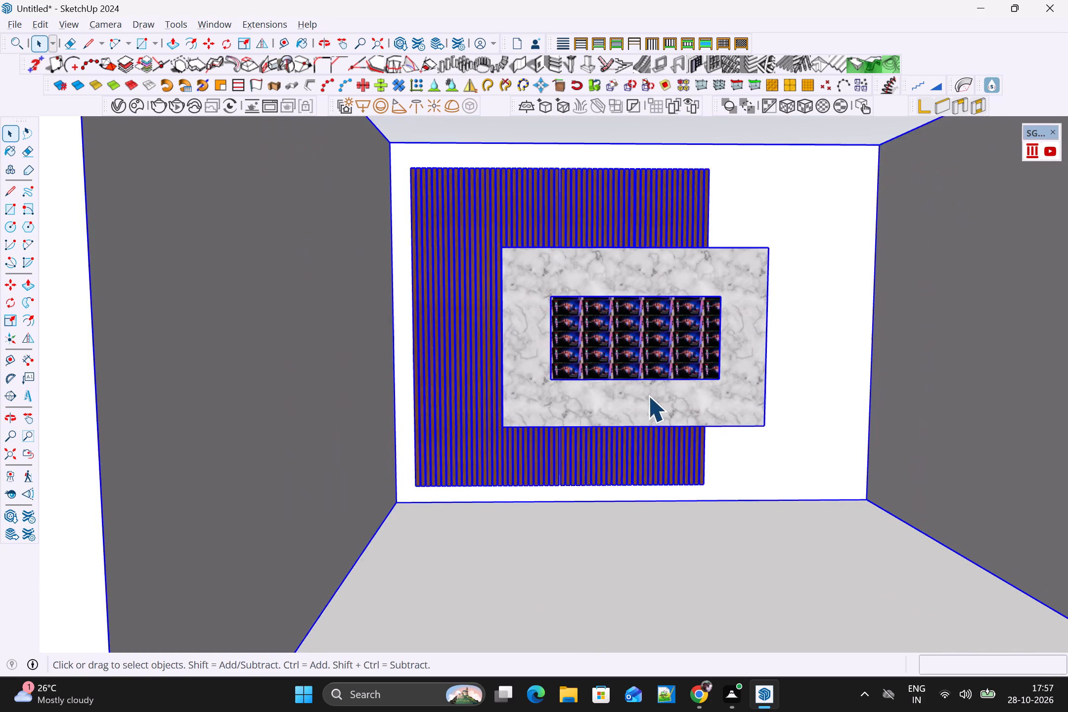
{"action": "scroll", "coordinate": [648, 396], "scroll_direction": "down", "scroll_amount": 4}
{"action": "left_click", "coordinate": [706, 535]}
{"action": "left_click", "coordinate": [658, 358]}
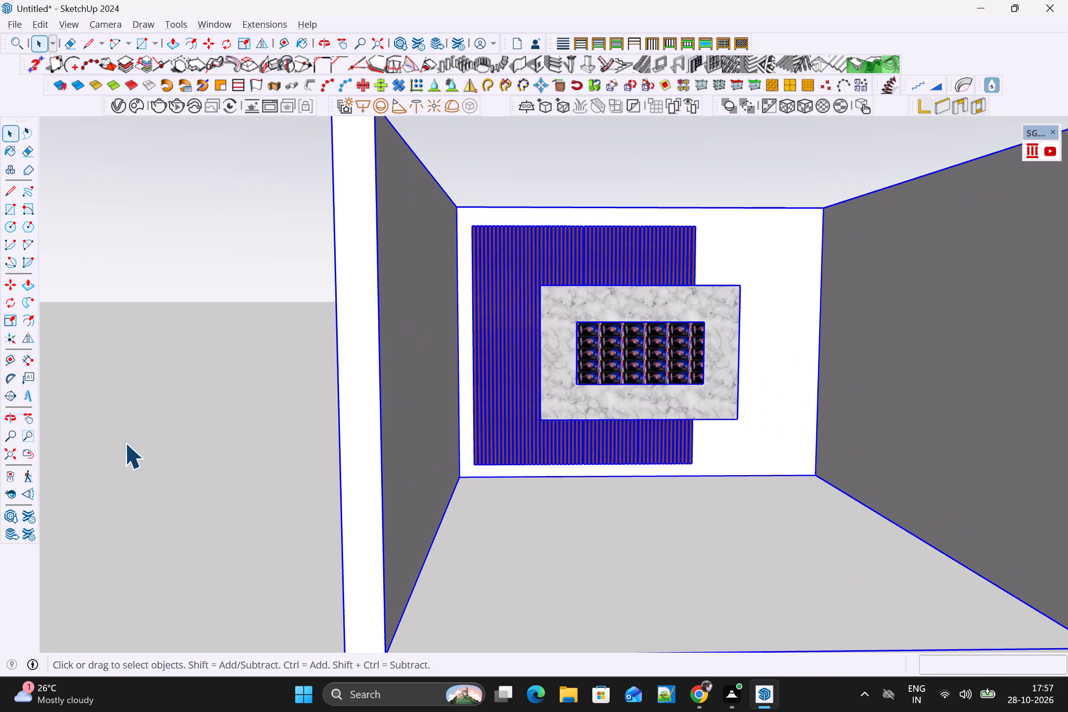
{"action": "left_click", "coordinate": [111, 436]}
Fit the TV picture's texture to the TV panel's bounding box using cubic projection, and deselect the panel.
{"action": "scroll", "coordinate": [302, 427], "scroll_direction": "down", "scroll_amount": 3}
{"action": "scroll", "coordinate": [623, 433], "scroll_direction": "down", "scroll_amount": 3}
{"action": "middle_click_drag", "start_coordinate": [671, 437], "coordinate": [521, 613]}
{"action": "scroll", "coordinate": [624, 508], "scroll_direction": "up", "scroll_amount": 1}
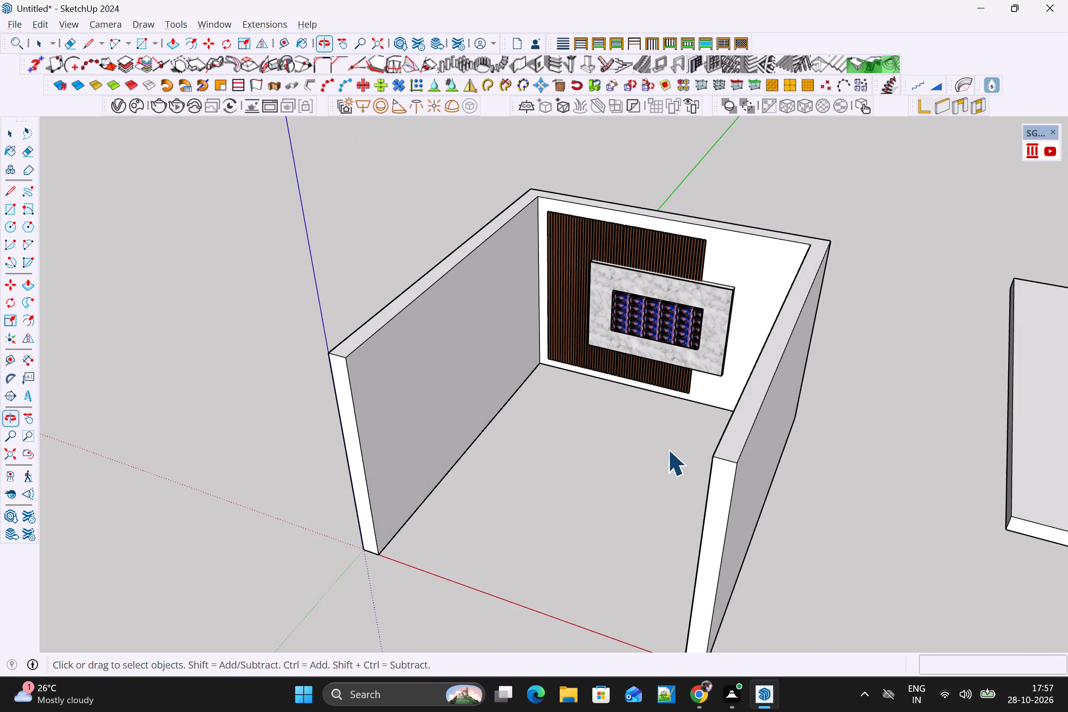
{"action": "left_click", "coordinate": [671, 325]}
{"action": "scroll", "coordinate": [671, 325], "scroll_direction": "up", "scroll_amount": 8}
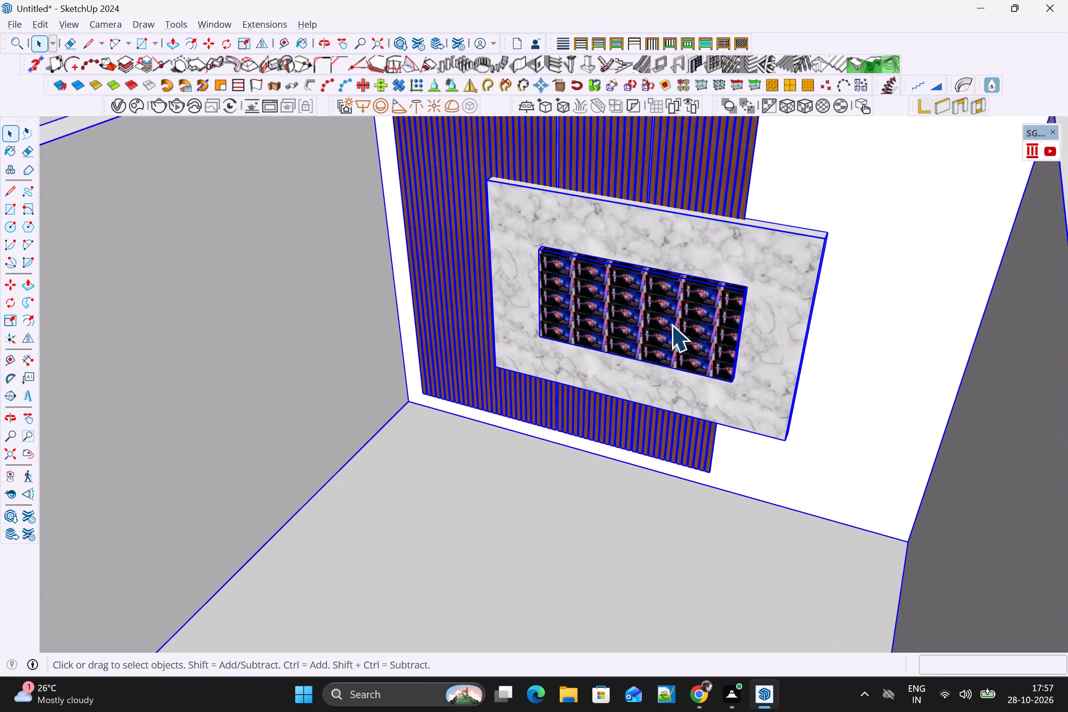
{"action": "left_click", "coordinate": [671, 325]}
{"action": "triple_click", "coordinate": [671, 325]}
{"action": "middle_click_drag", "start_coordinate": [671, 325], "coordinate": [757, 236]}
{"action": "scroll", "coordinate": [757, 236], "scroll_direction": "up", "scroll_amount": 8}
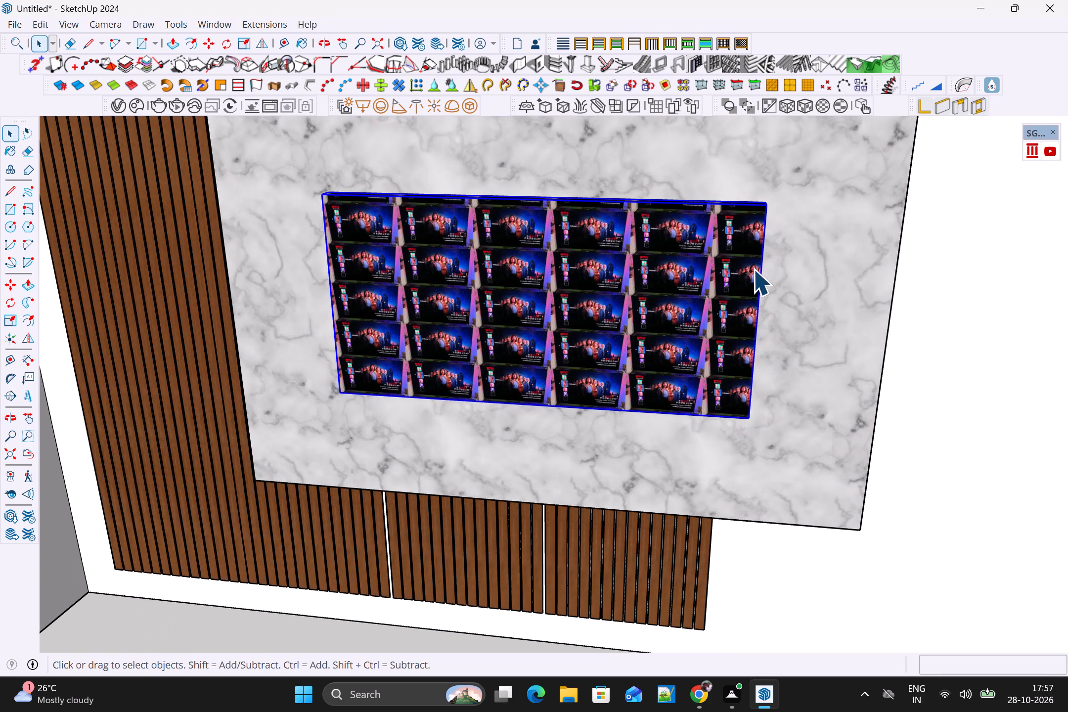
{"action": "middle_click_drag", "start_coordinate": [682, 250], "coordinate": [700, 169]}
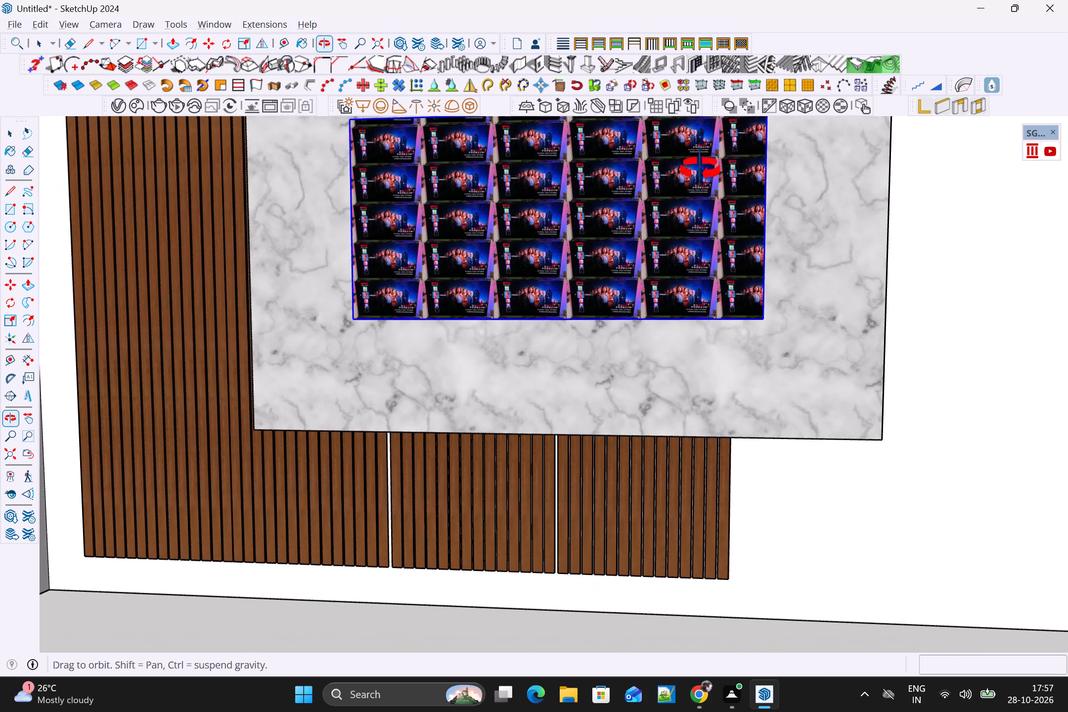
{"action": "middle_click_drag", "start_coordinate": [700, 169], "coordinate": [700, 175]}
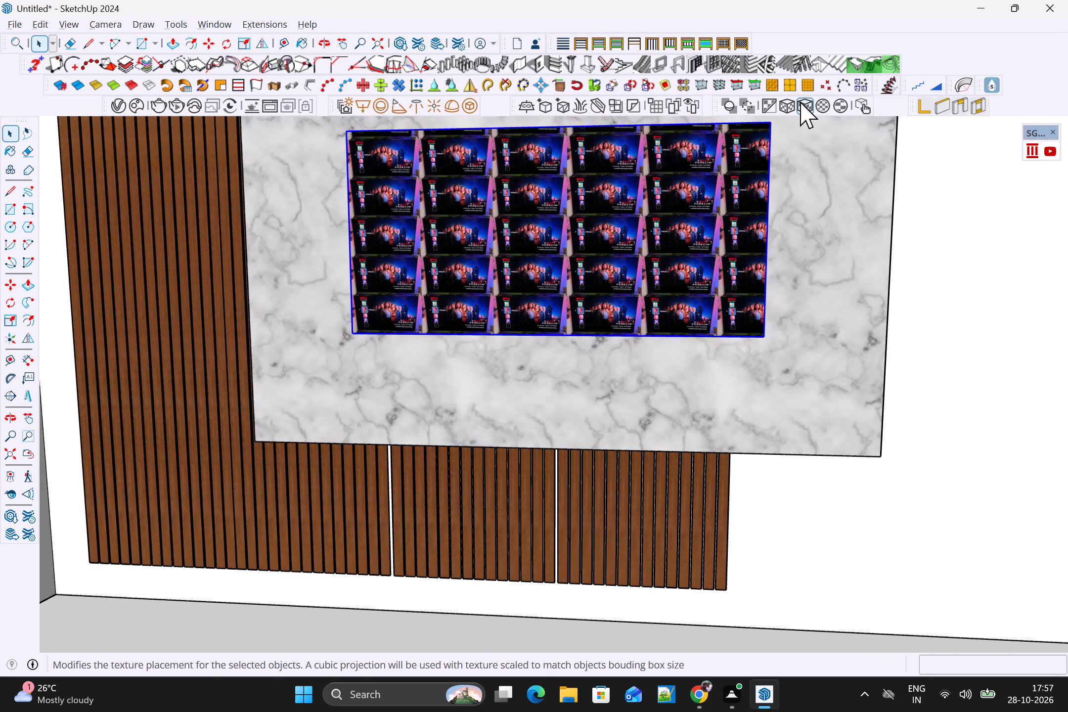
{"action": "left_click", "coordinate": [800, 101]}
{"action": "scroll", "coordinate": [749, 202], "scroll_direction": "down", "scroll_amount": 7}
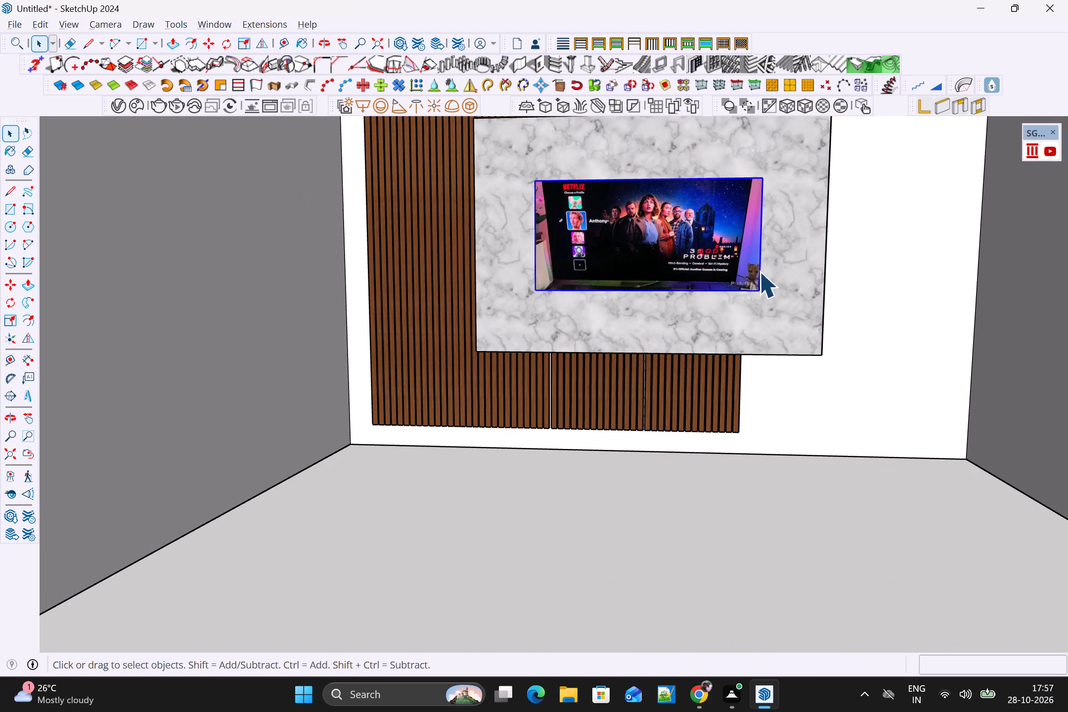
{"action": "middle_click", "coordinate": [759, 274]}
{"action": "scroll", "coordinate": [759, 277], "scroll_direction": "down", "scroll_amount": 5}
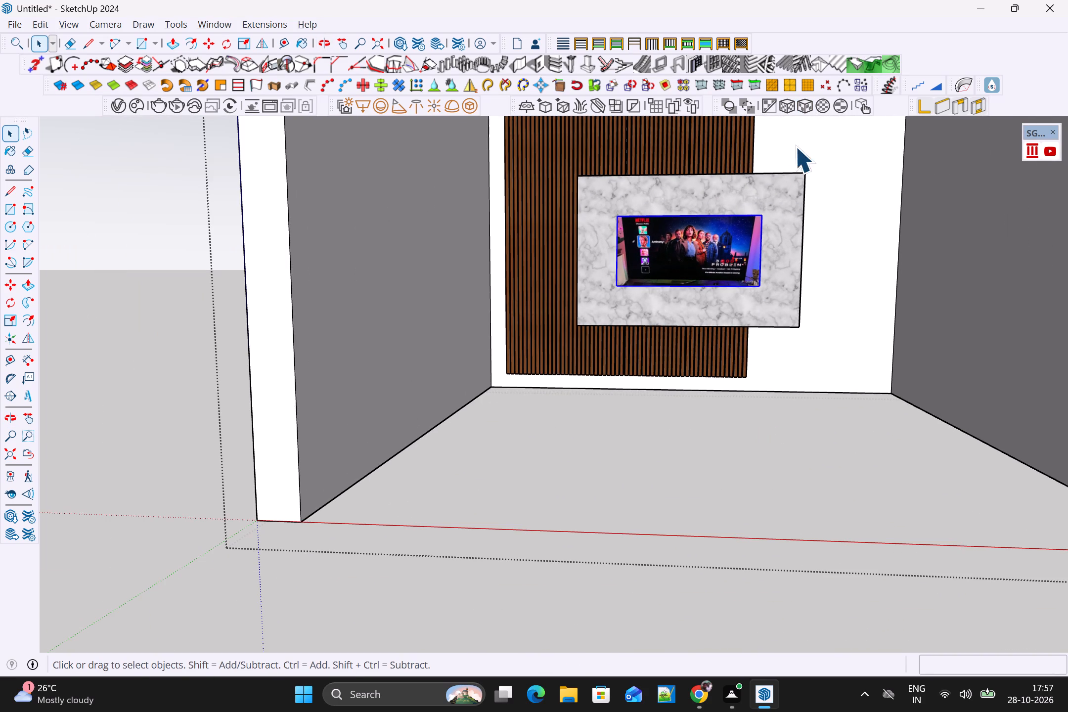
{"action": "left_click", "coordinate": [186, 408]}
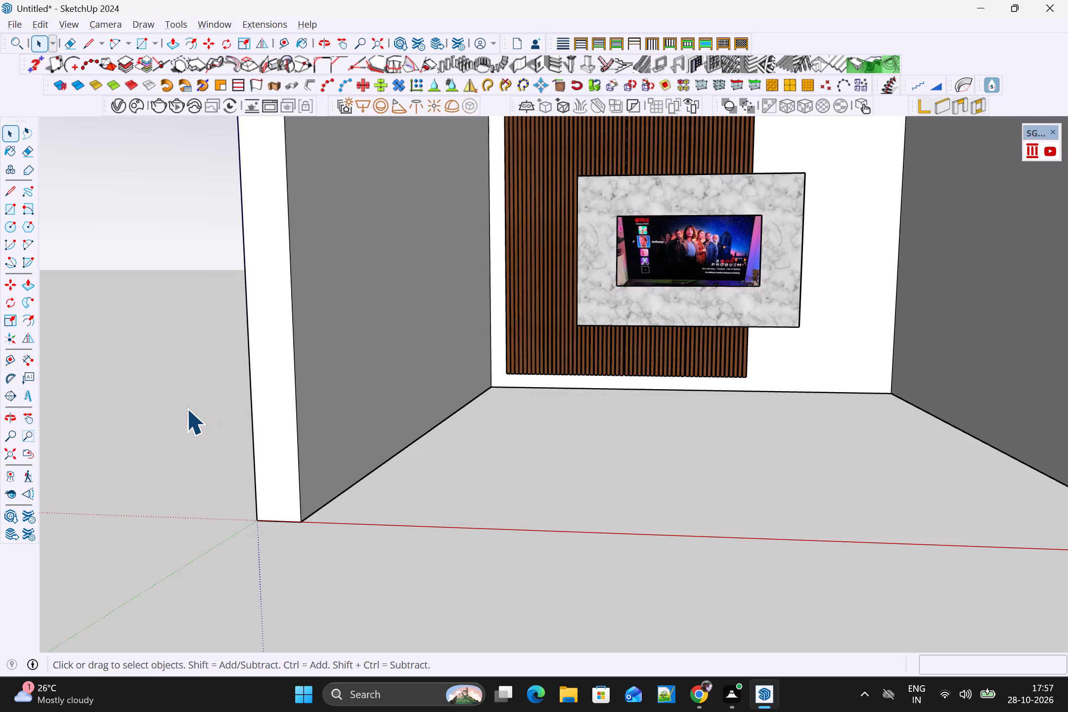
Import the downloaded Tyler Sofa furniture model from Chaos Cosmos and place one copy on the floor inside the room.
{"action": "scroll", "coordinate": [186, 408], "scroll_direction": "down", "scroll_amount": 4}
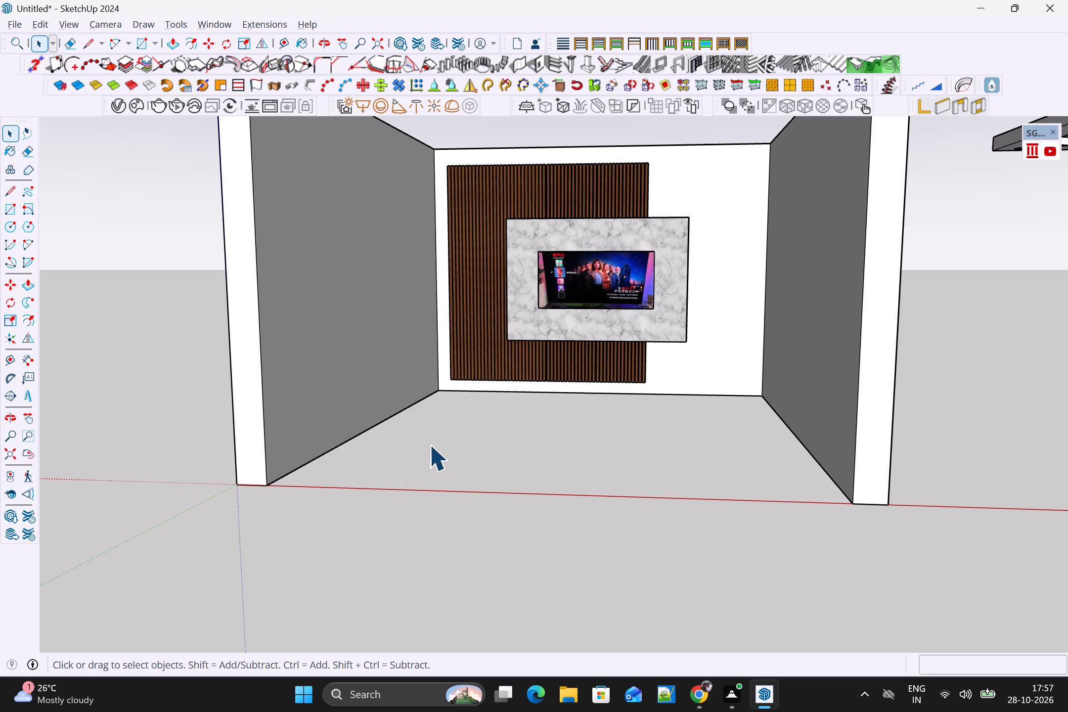
{"action": "left_click", "coordinate": [138, 107]}
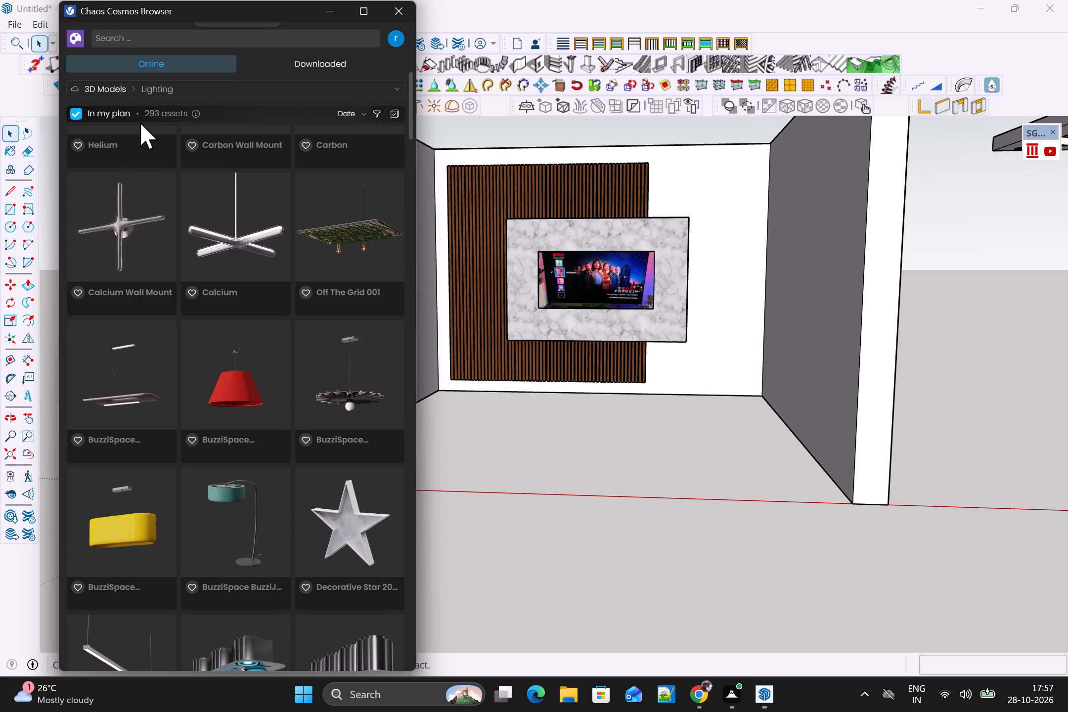
{"action": "left_click", "coordinate": [335, 66]}
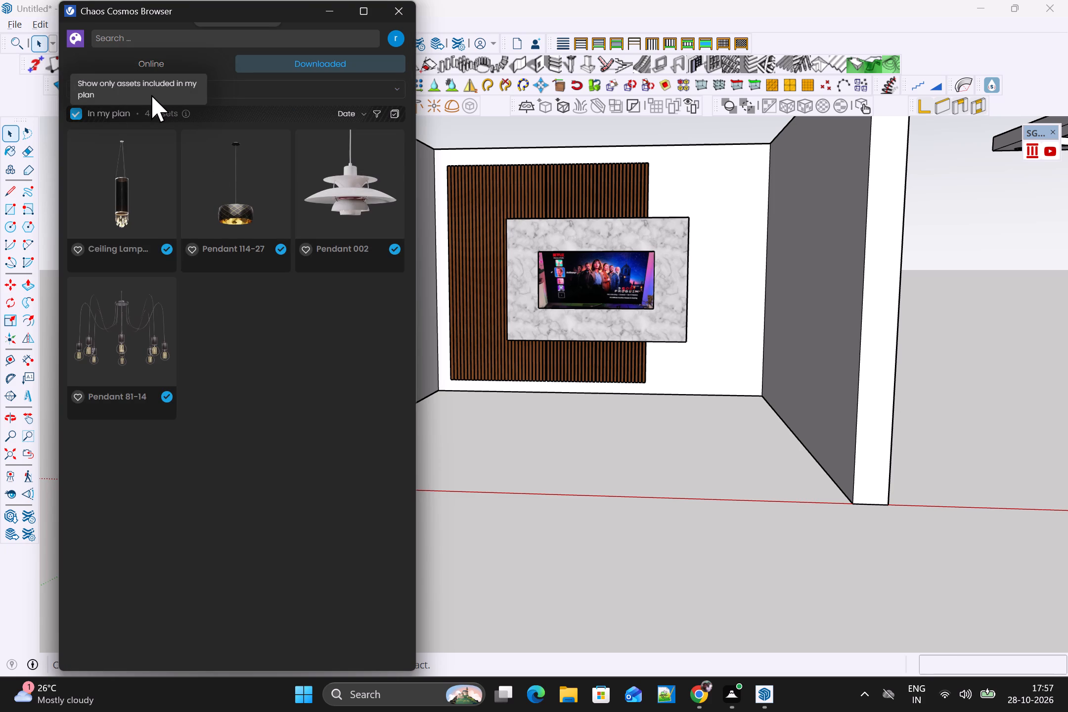
{"action": "left_click", "coordinate": [316, 86]}
{"action": "left_click", "coordinate": [137, 135]}
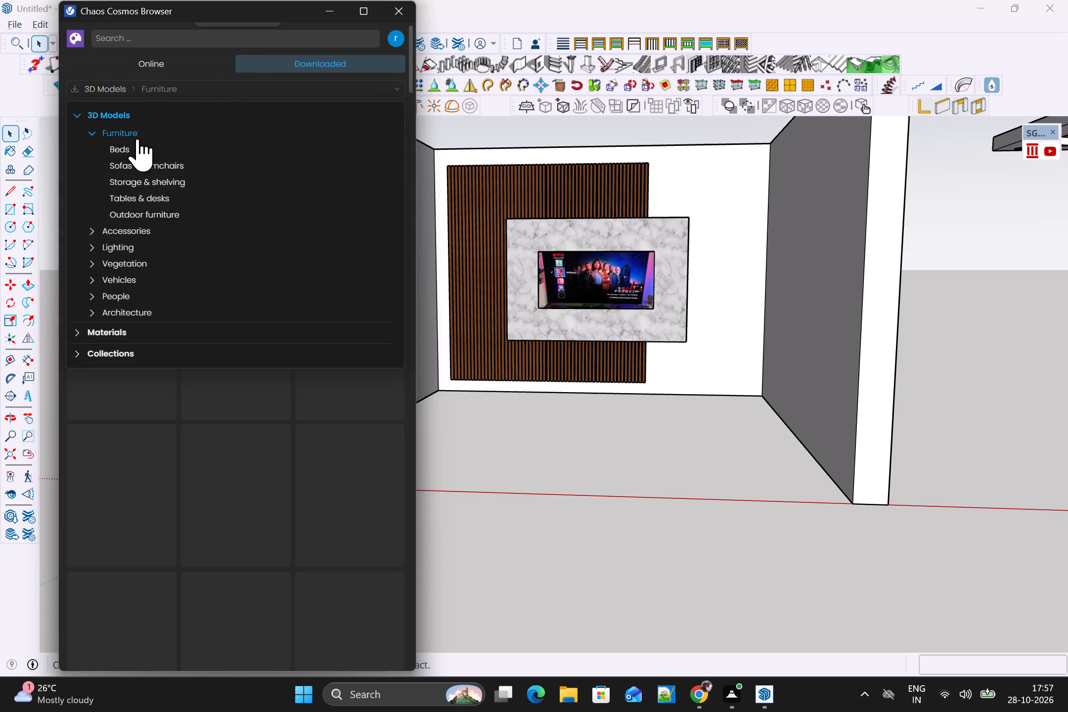
{"action": "scroll", "coordinate": [196, 487], "scroll_direction": "down", "scroll_amount": 1}
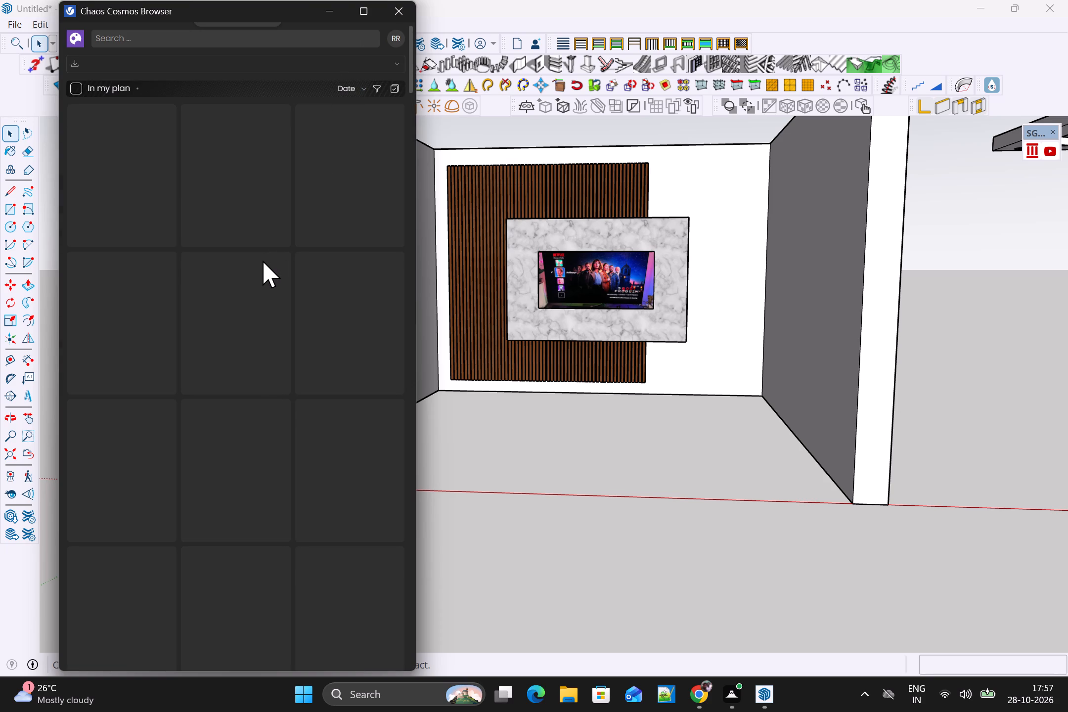
{"action": "scroll", "coordinate": [304, 283], "scroll_direction": "up", "scroll_amount": 1}
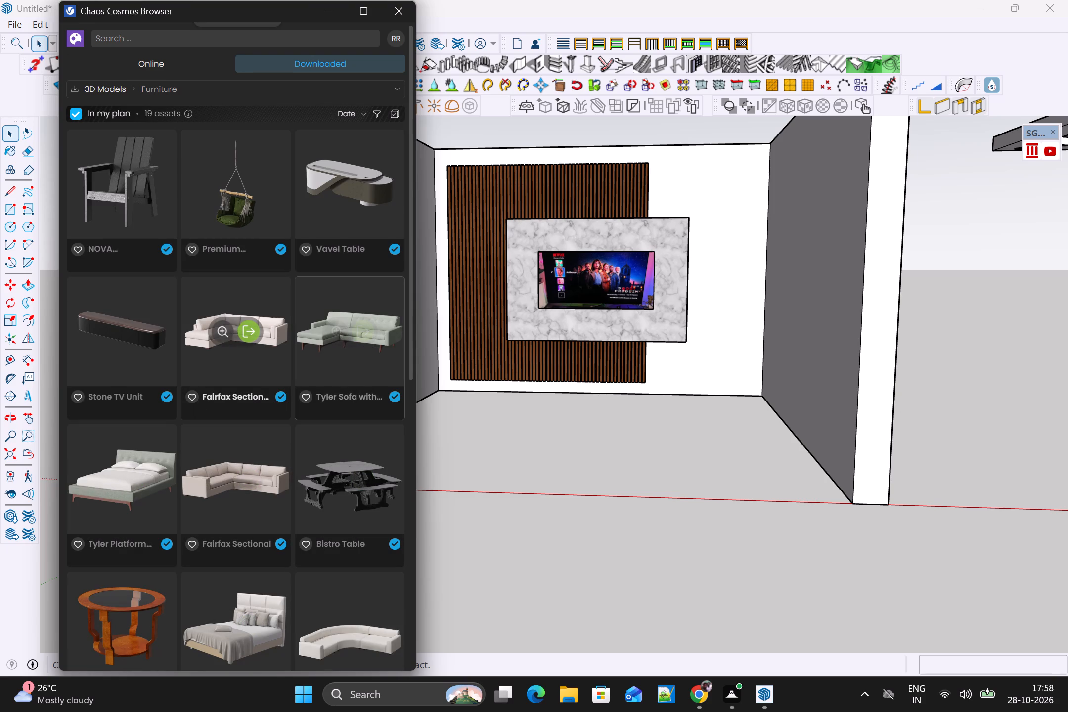
{"action": "left_click", "coordinate": [353, 356]}
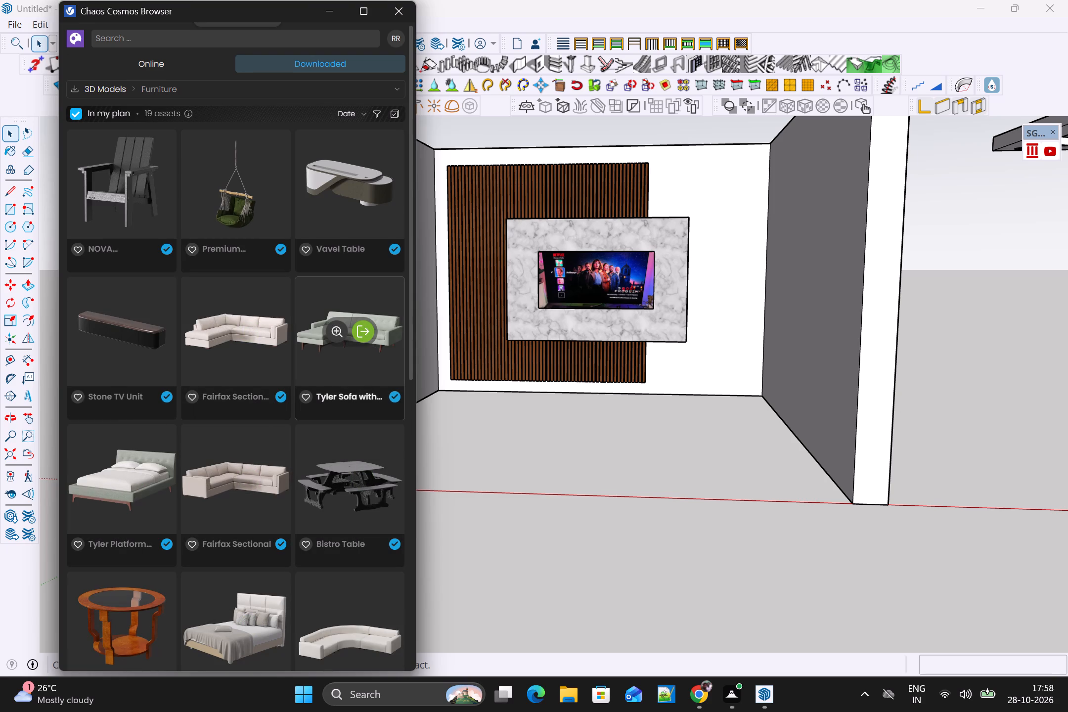
{"action": "left_click", "coordinate": [362, 334]}
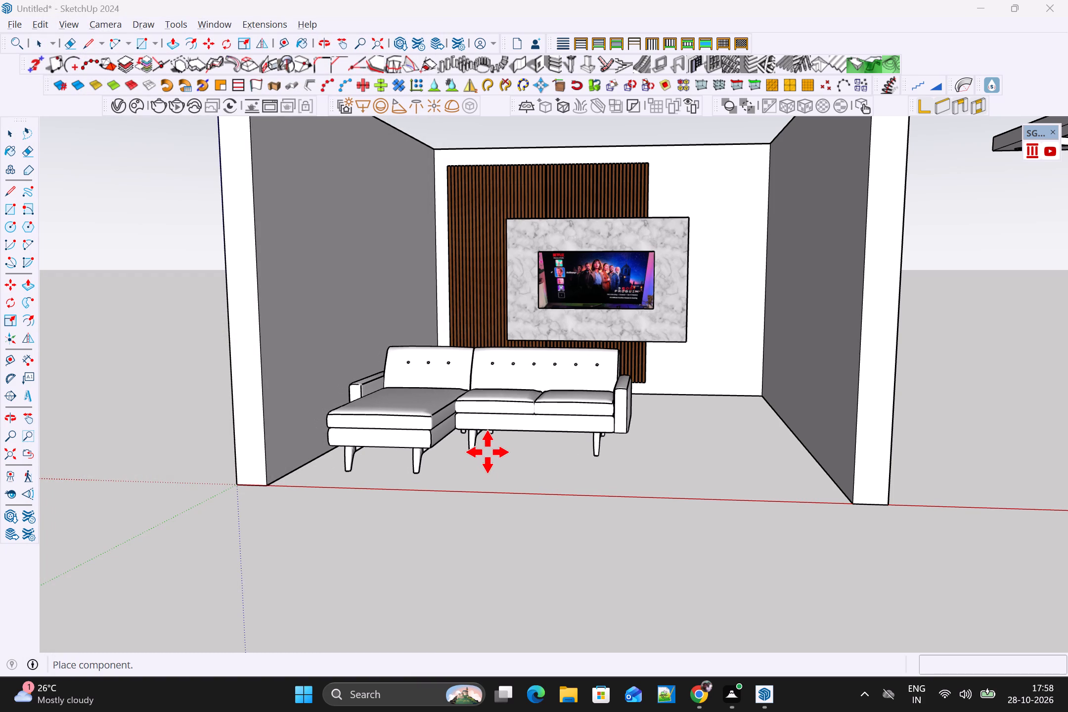
{"action": "left_click", "coordinate": [488, 452]}
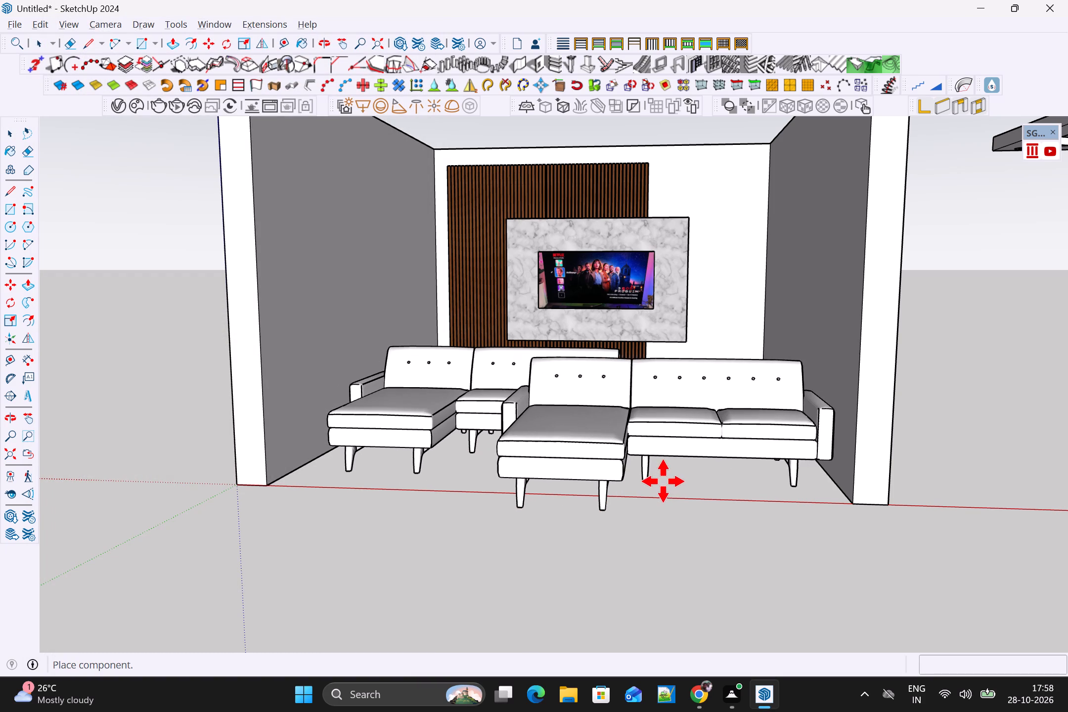
{"action": "key", "text": "space"}
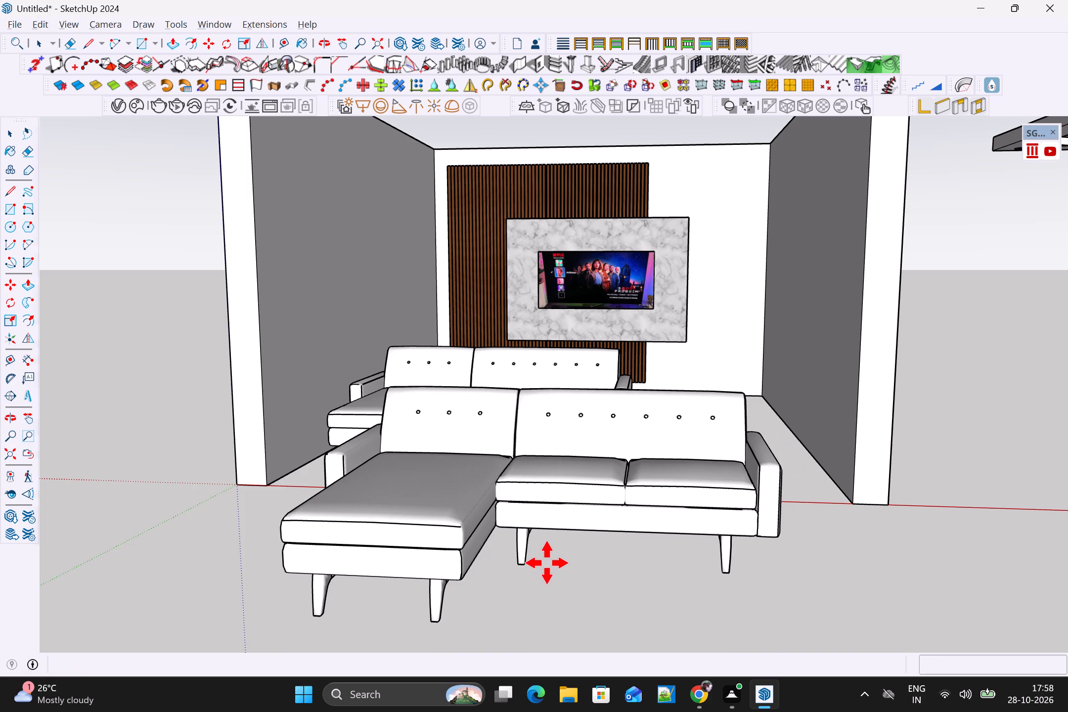
Import the downloaded model Sofa 193 003 01, place it in front of the room's open side, and close the asset browser.
{"action": "scroll", "coordinate": [398, 544], "scroll_direction": "down", "scroll_amount": 1}
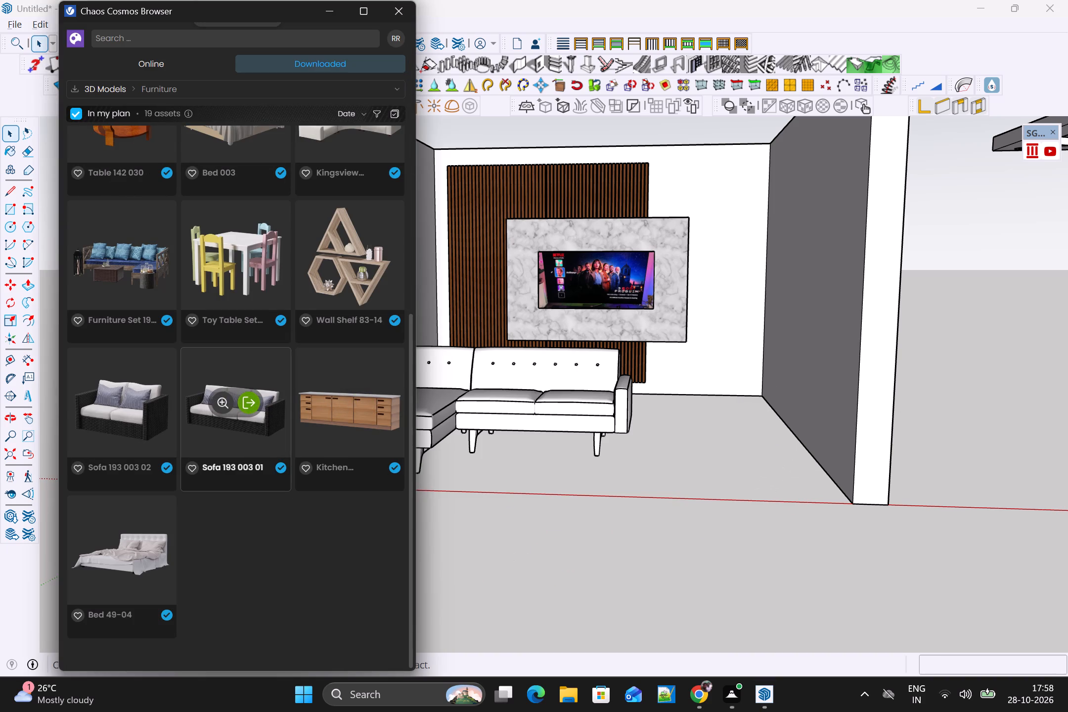
{"action": "left_click", "coordinate": [253, 409]}
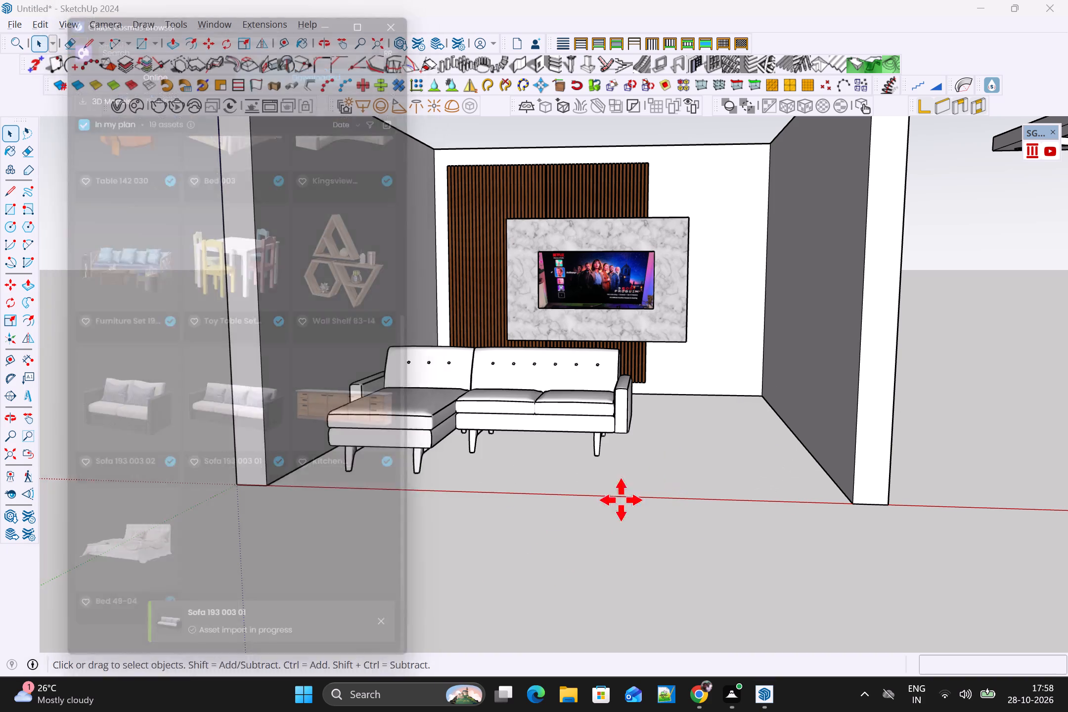
{"action": "left_click", "coordinate": [741, 590]}
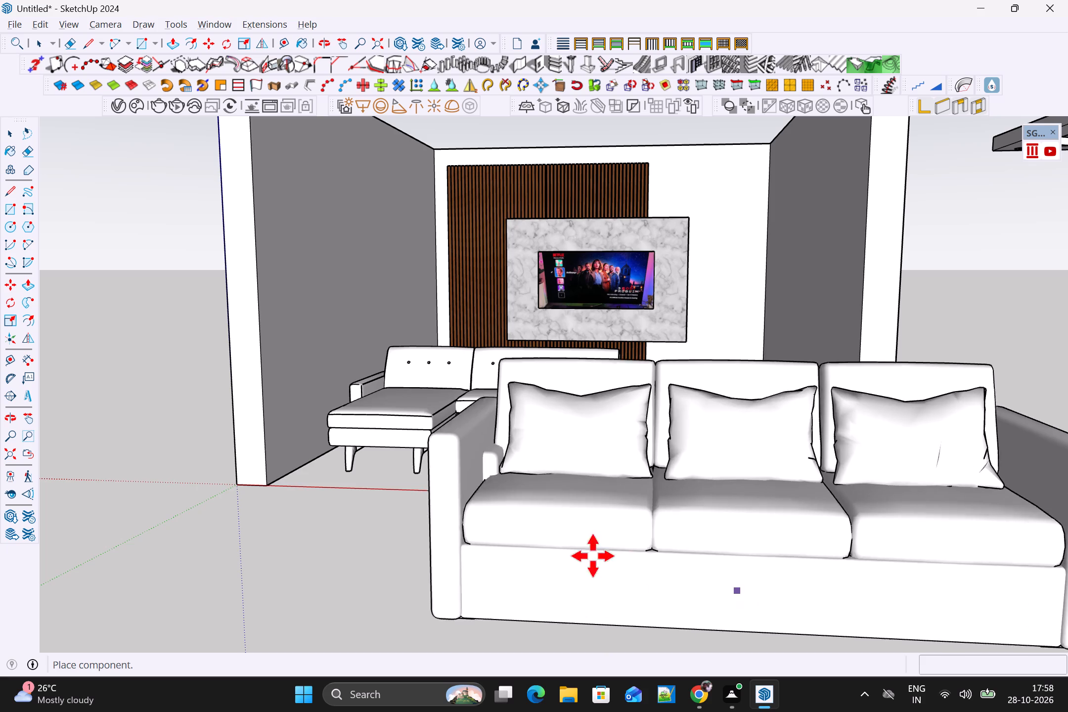
{"action": "scroll", "coordinate": [514, 517], "scroll_direction": "down", "scroll_amount": 2}
{"action": "key", "text": "space"}
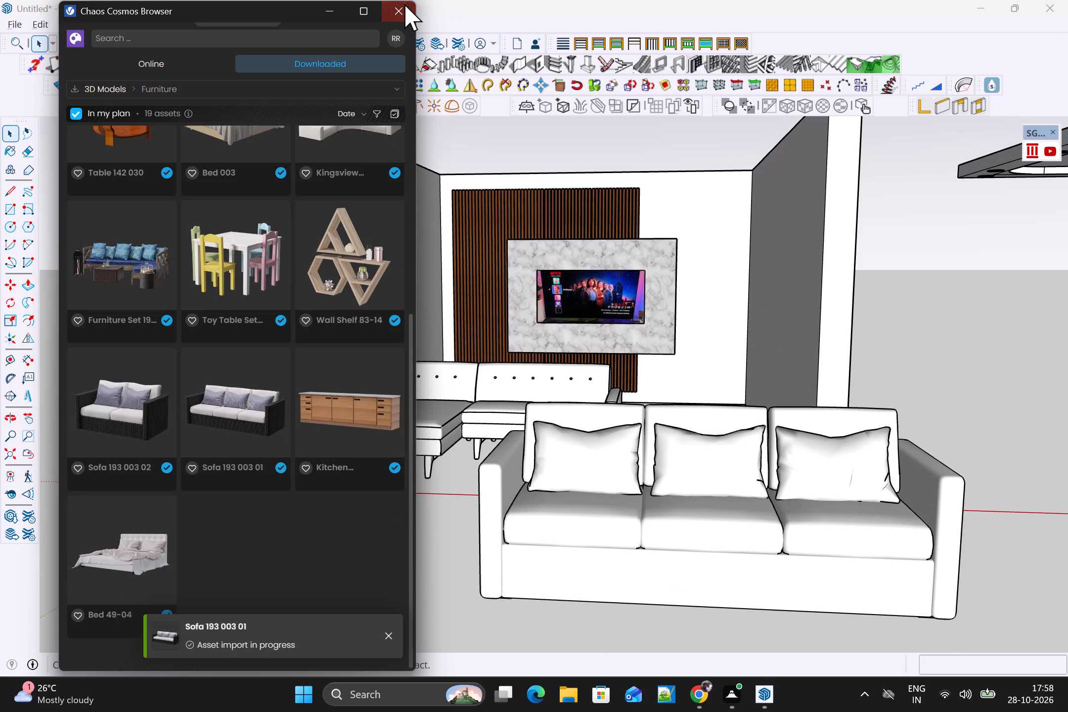
{"action": "left_click", "coordinate": [401, 5]}
Rotate the Tyler sofa 90° clockwise on the floor plane, with its back towards the right-hand side wall.
{"action": "middle_click_drag", "start_coordinate": [518, 430], "coordinate": [557, 569]}
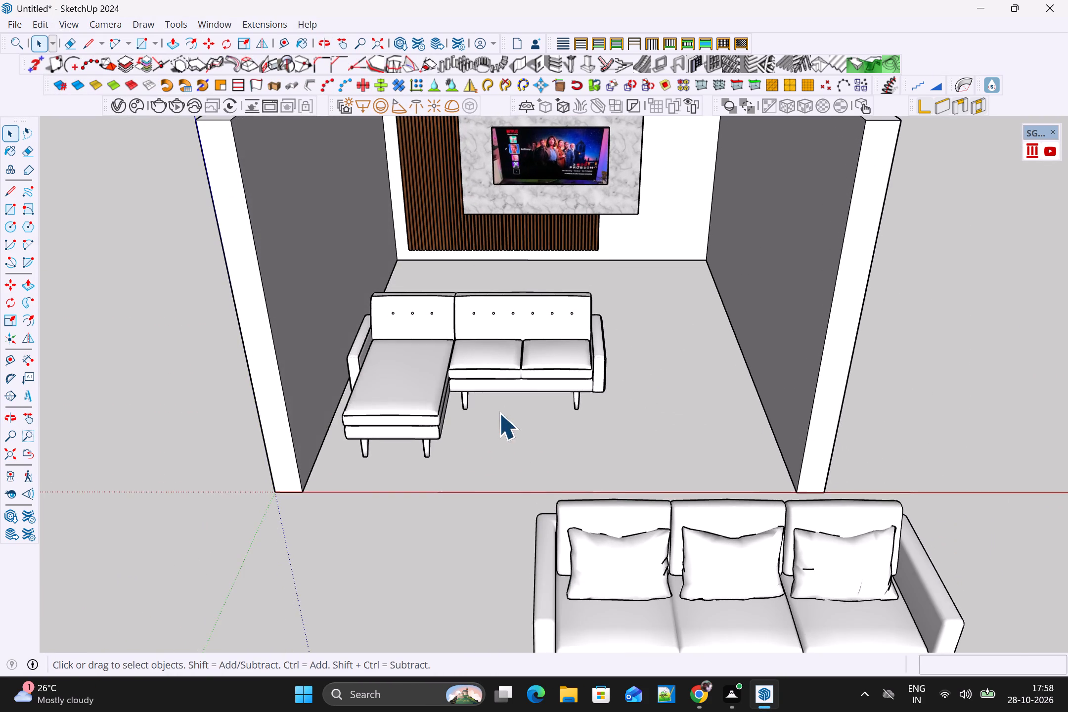
{"action": "scroll", "coordinate": [499, 413], "scroll_direction": "up", "scroll_amount": 2}
{"action": "scroll", "coordinate": [497, 419], "scroll_direction": "down", "scroll_amount": 2}
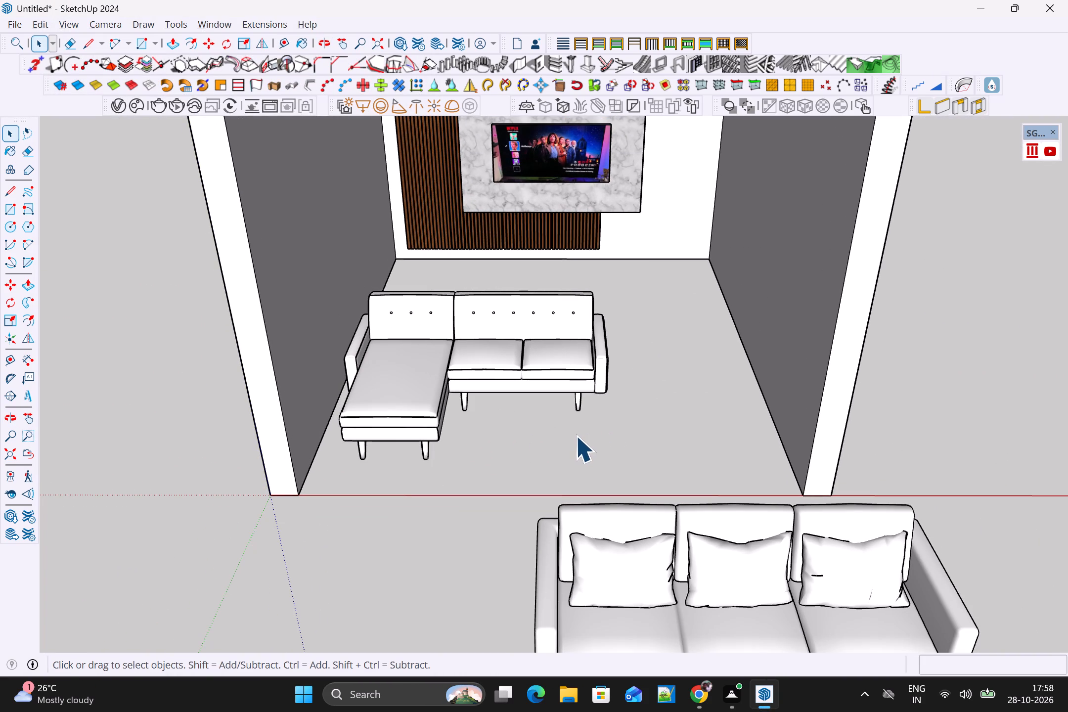
{"action": "left_click", "coordinate": [520, 370]}
{"action": "key", "text": "q"}
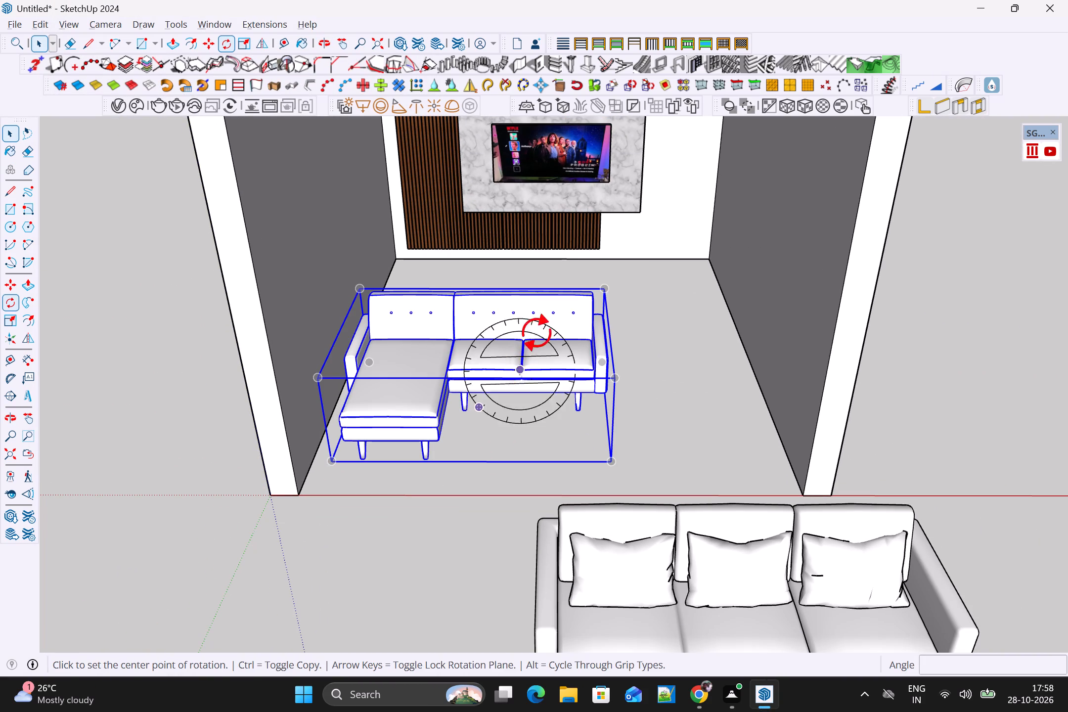
{"action": "left_click", "coordinate": [608, 462]}
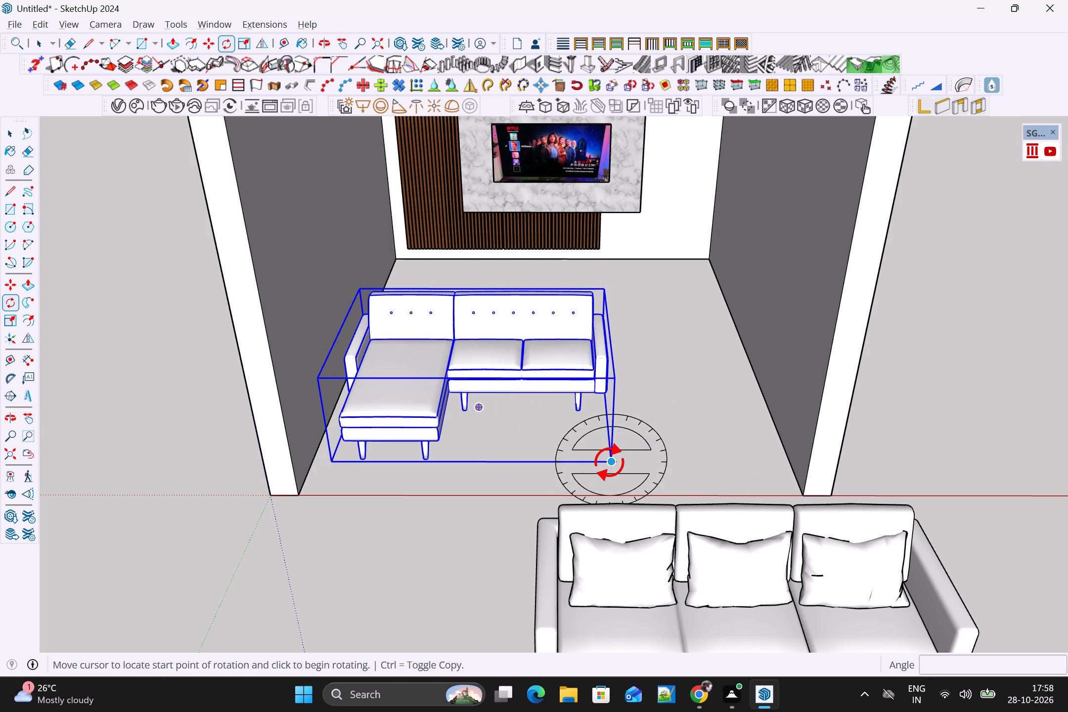
{"action": "key", "text": "Escape"}
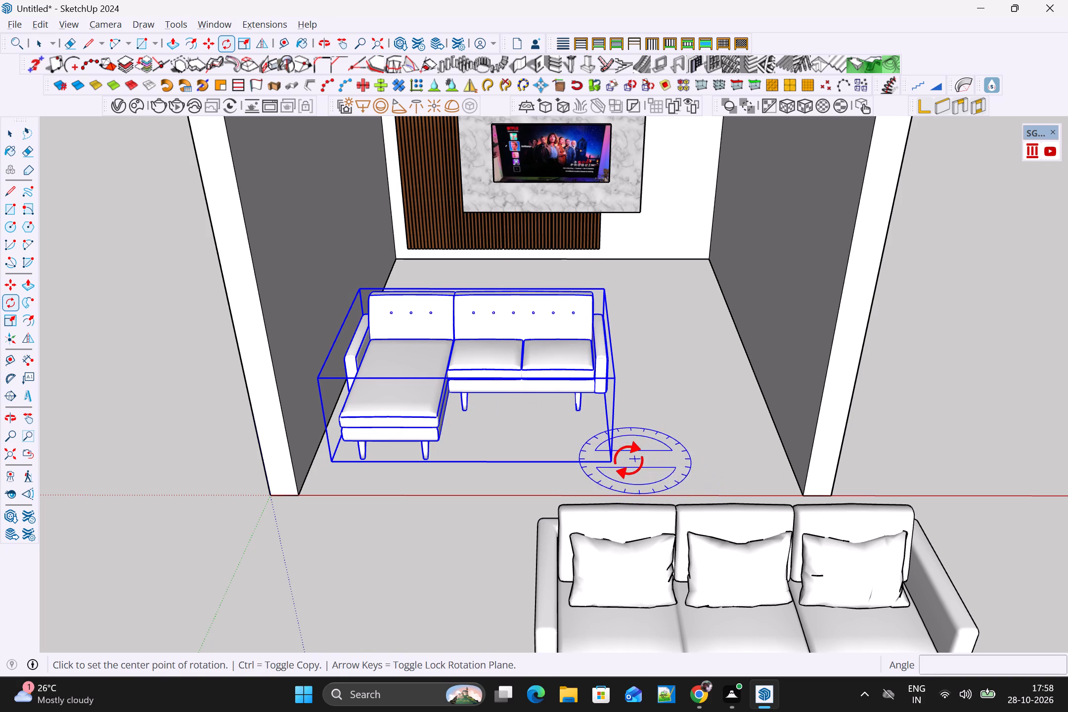
{"action": "left_click", "coordinate": [643, 466]}
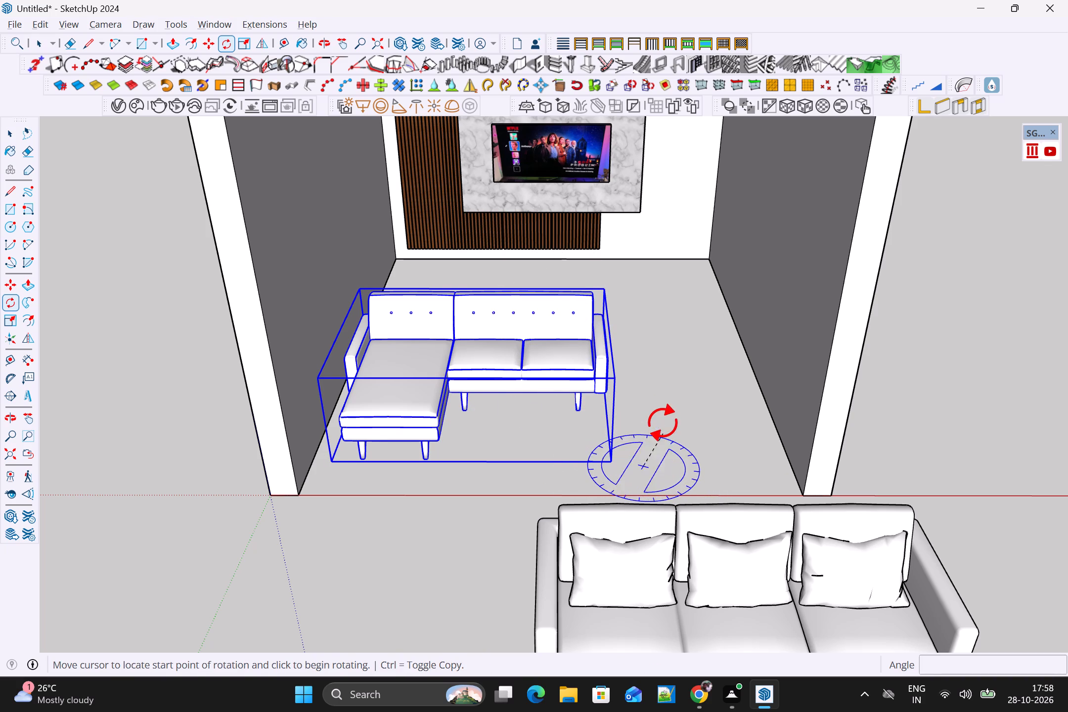
{"action": "left_click", "coordinate": [644, 412]}
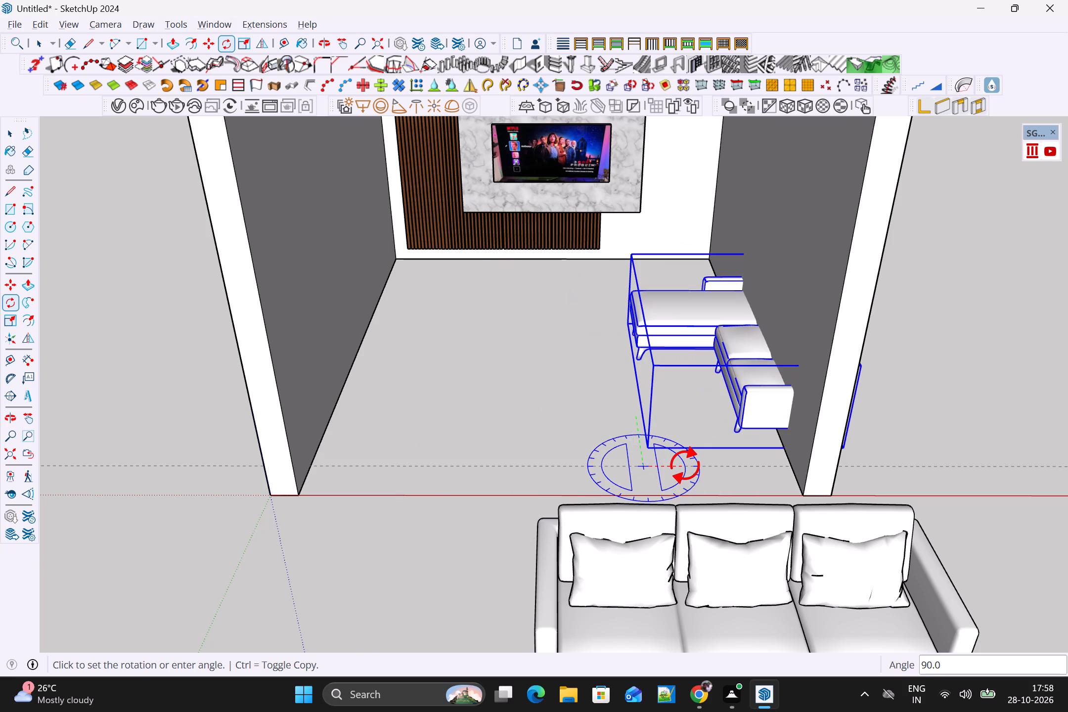
{"action": "left_click", "coordinate": [685, 469]}
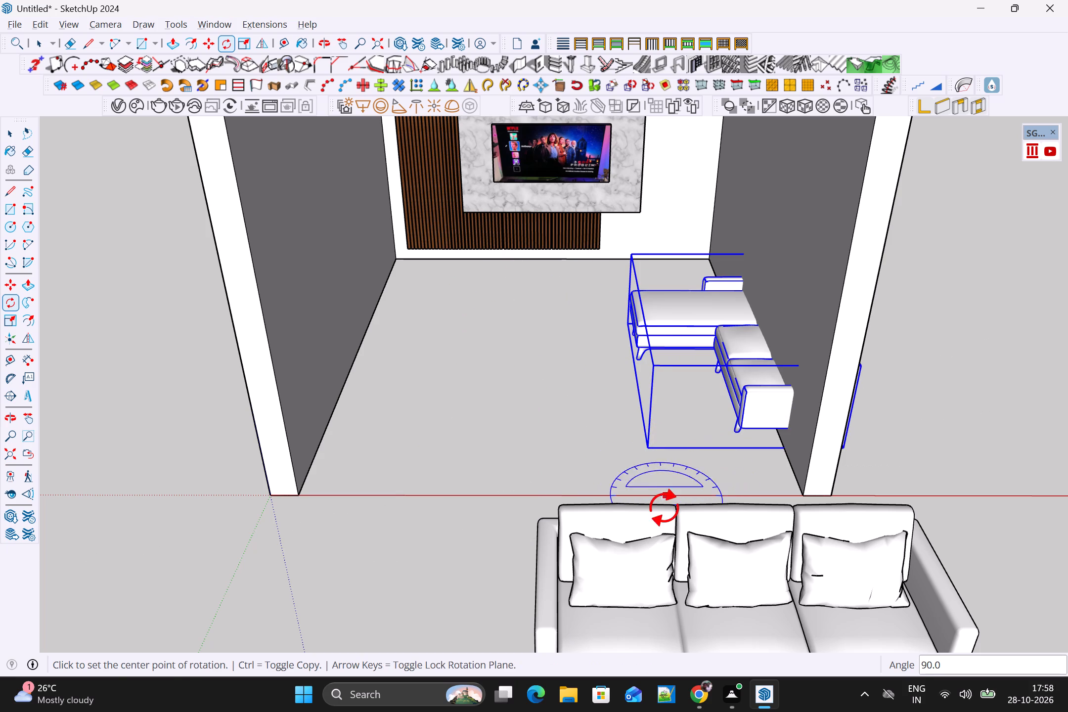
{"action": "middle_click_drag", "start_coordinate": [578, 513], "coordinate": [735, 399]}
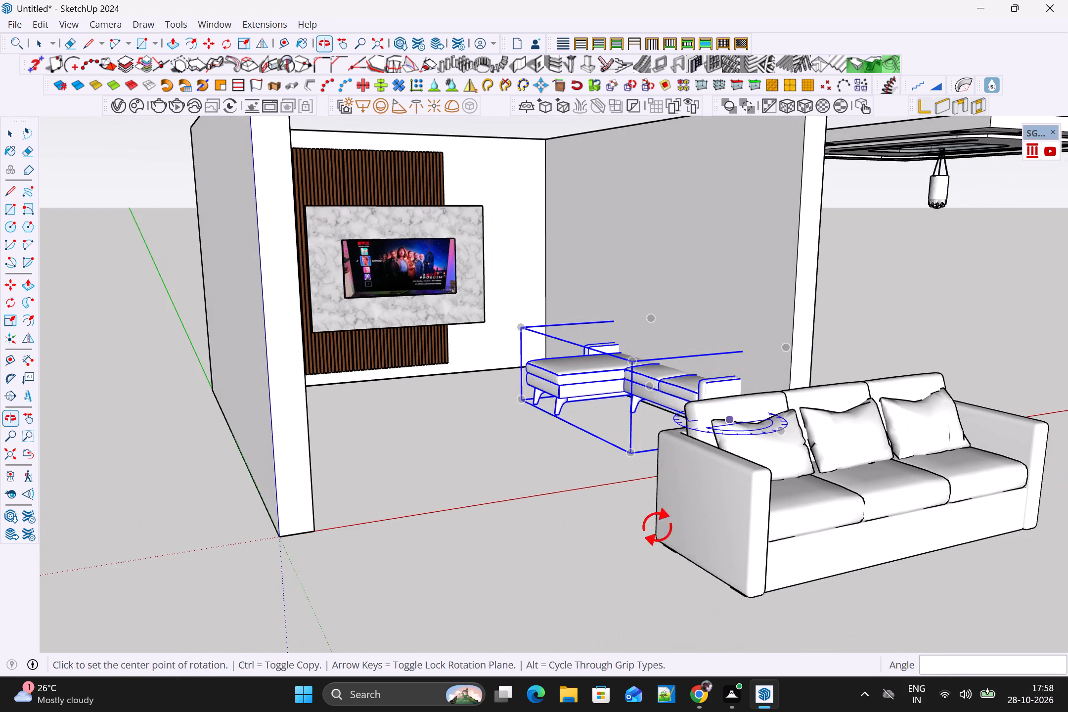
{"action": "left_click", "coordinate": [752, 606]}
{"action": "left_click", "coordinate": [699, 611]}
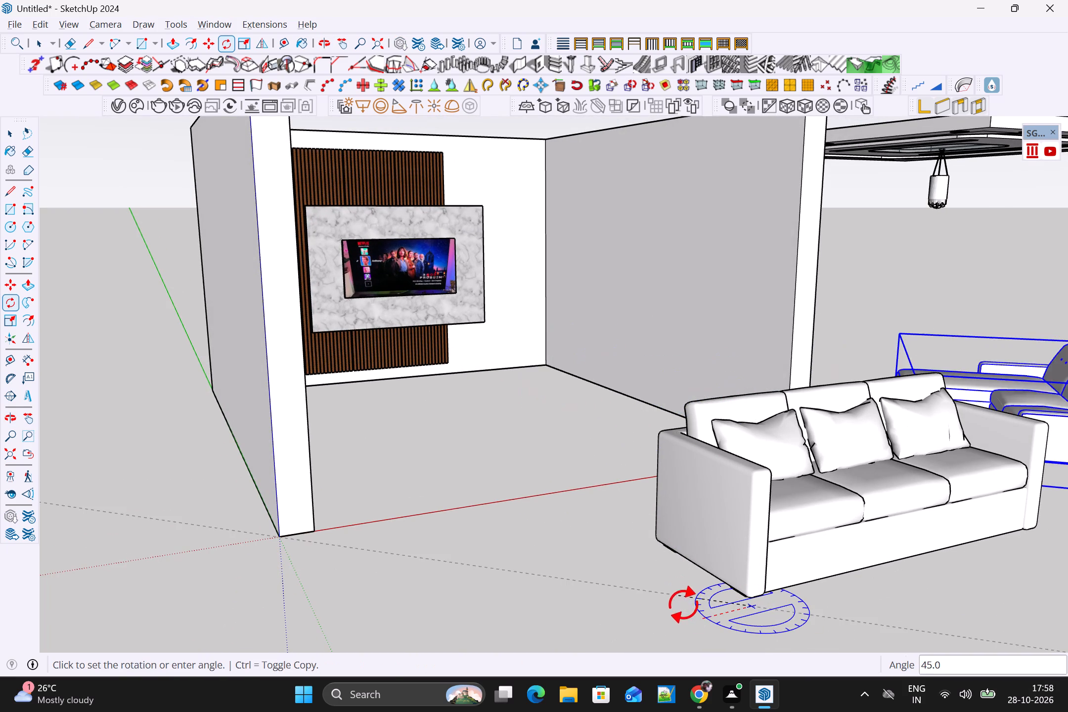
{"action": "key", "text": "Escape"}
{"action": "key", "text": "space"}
Rotate the three-seater sofa outside the room 90° counterclockwise on the floor plane, so its back faces the left-hand wall's side.
{"action": "left_click", "coordinate": [724, 584]}
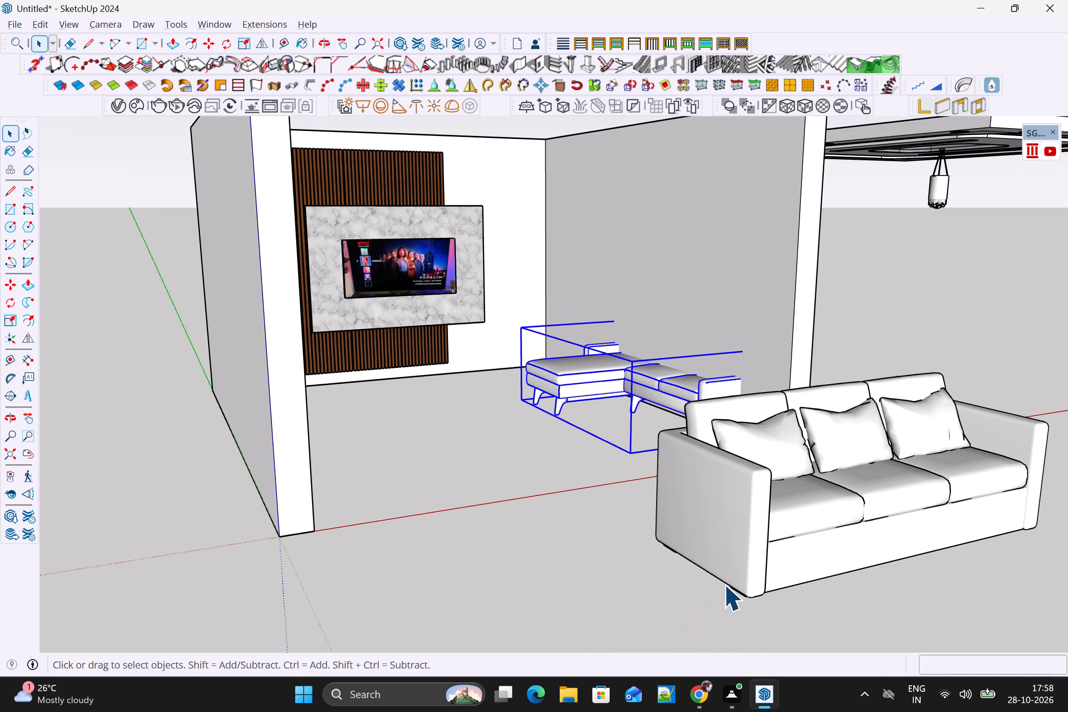
{"action": "key", "text": "q"}
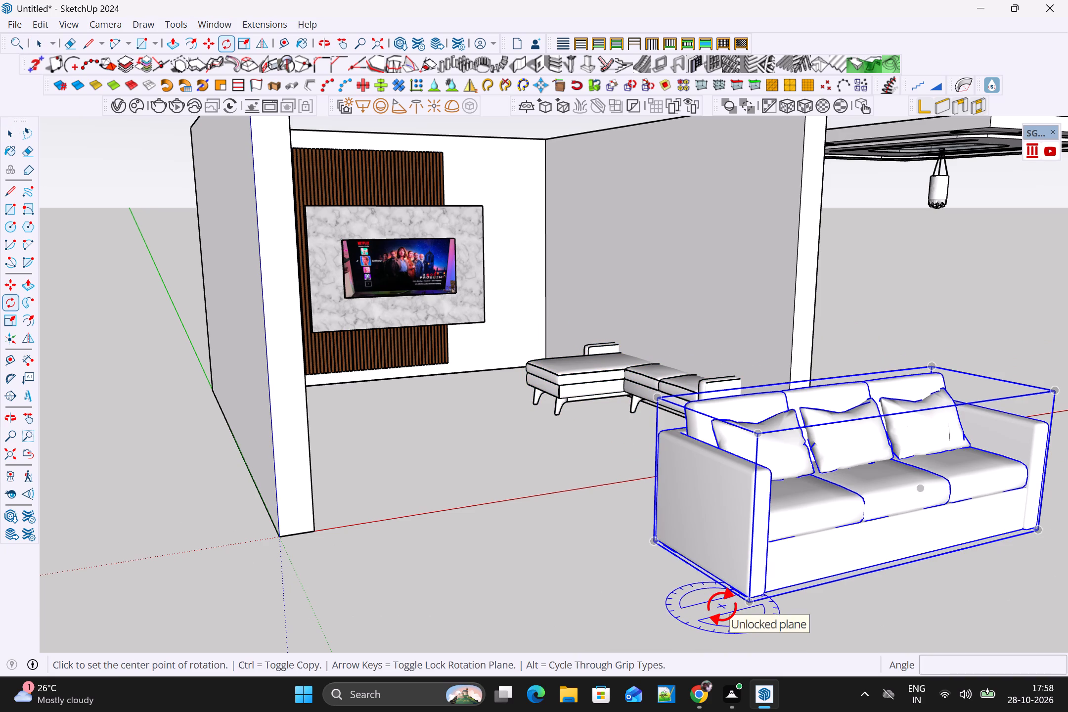
{"action": "left_click", "coordinate": [722, 607]}
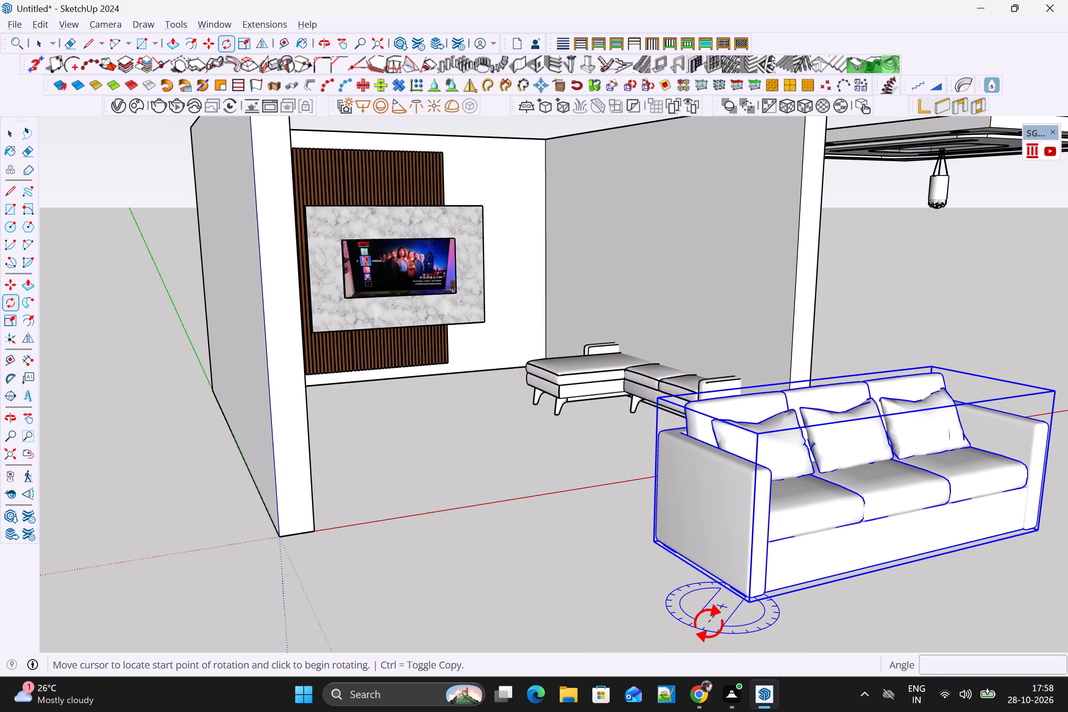
{"action": "left_click", "coordinate": [757, 627]}
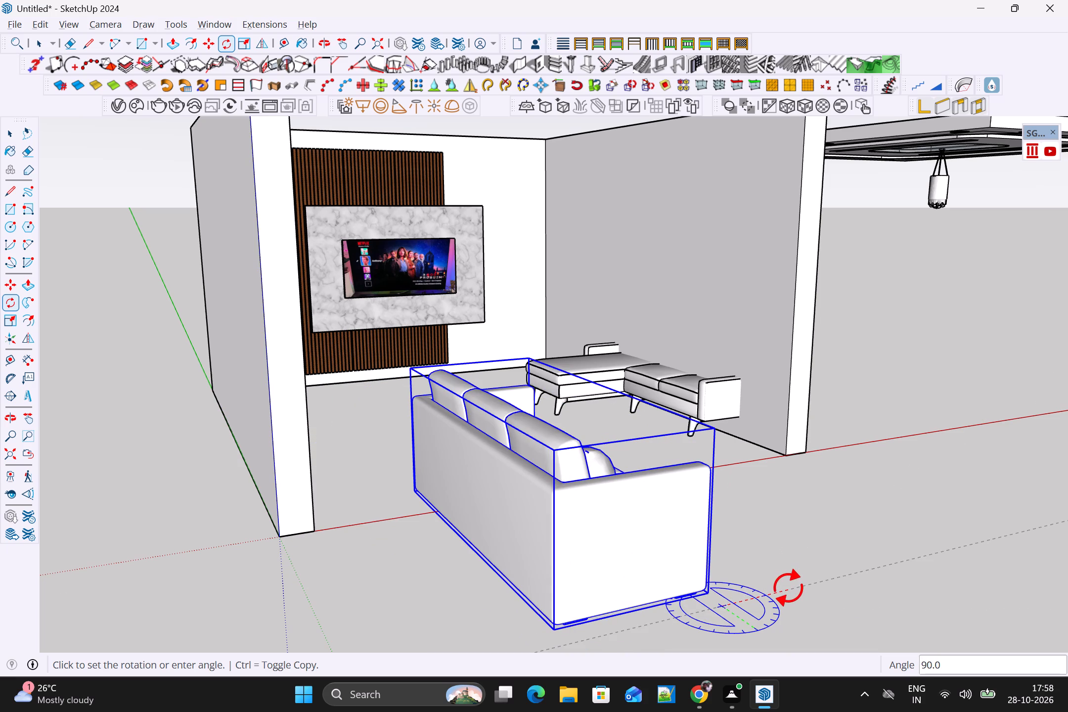
{"action": "left_click", "coordinate": [788, 588]}
{"action": "scroll", "coordinate": [794, 582], "scroll_direction": "down", "scroll_amount": 1}
{"action": "middle_click_drag", "start_coordinate": [789, 586], "coordinate": [606, 572]}
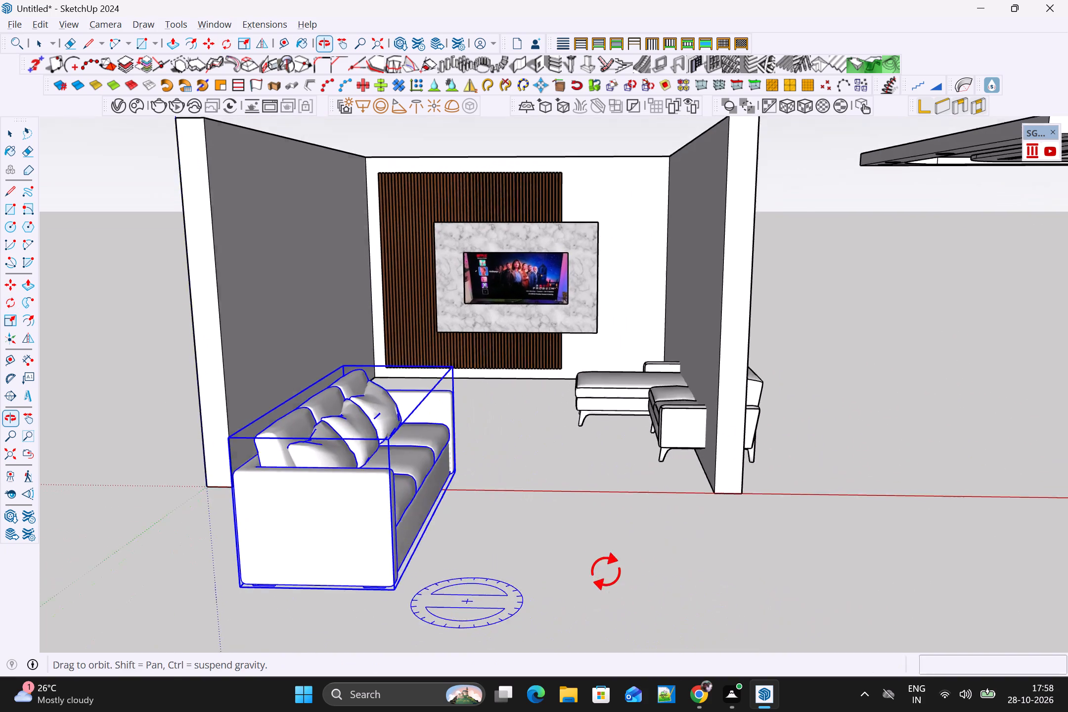
{"action": "middle_click_drag", "start_coordinate": [606, 572], "coordinate": [608, 574]}
{"action": "key", "text": "space"}
Move the three-seater sofa about 8' 10 1/4" by its rear bottom corner into the room, against the left-hand wall.
{"action": "key", "text": "m"}
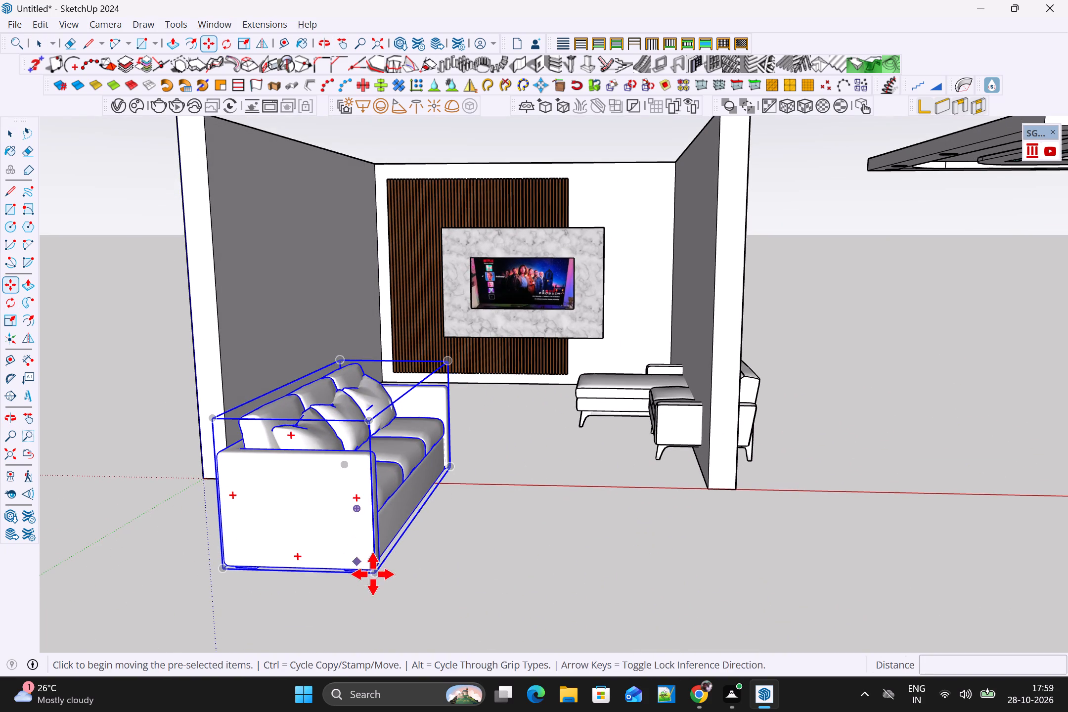
{"action": "left_click", "coordinate": [217, 570]}
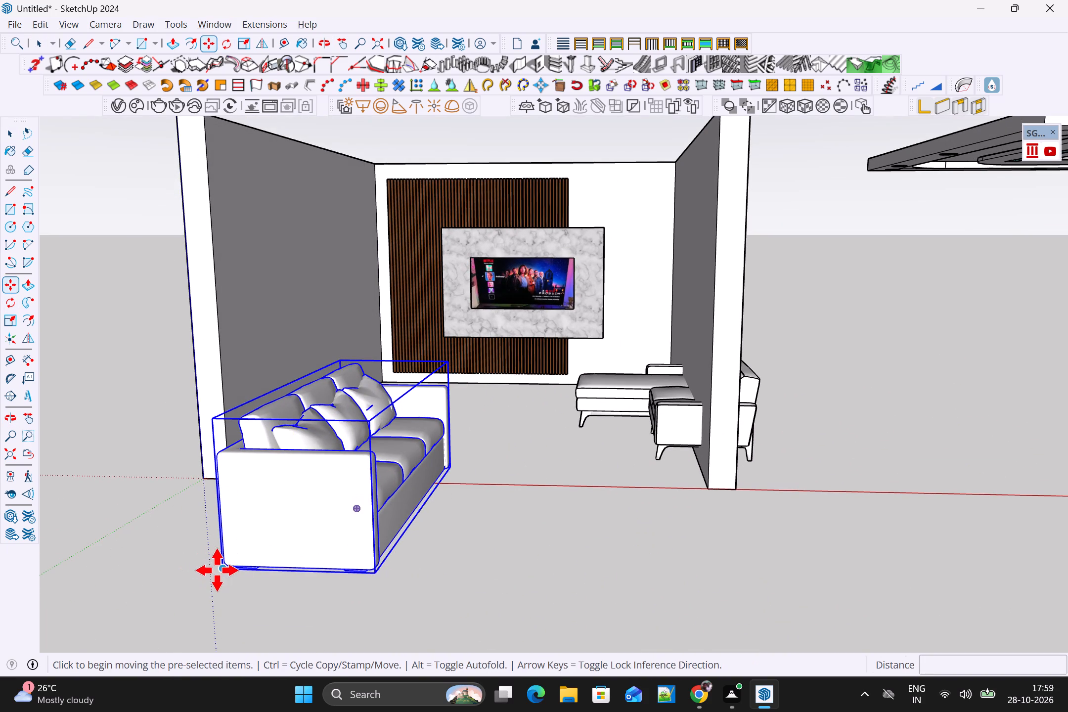
{"action": "scroll", "coordinate": [267, 459], "scroll_direction": "up", "scroll_amount": 1}
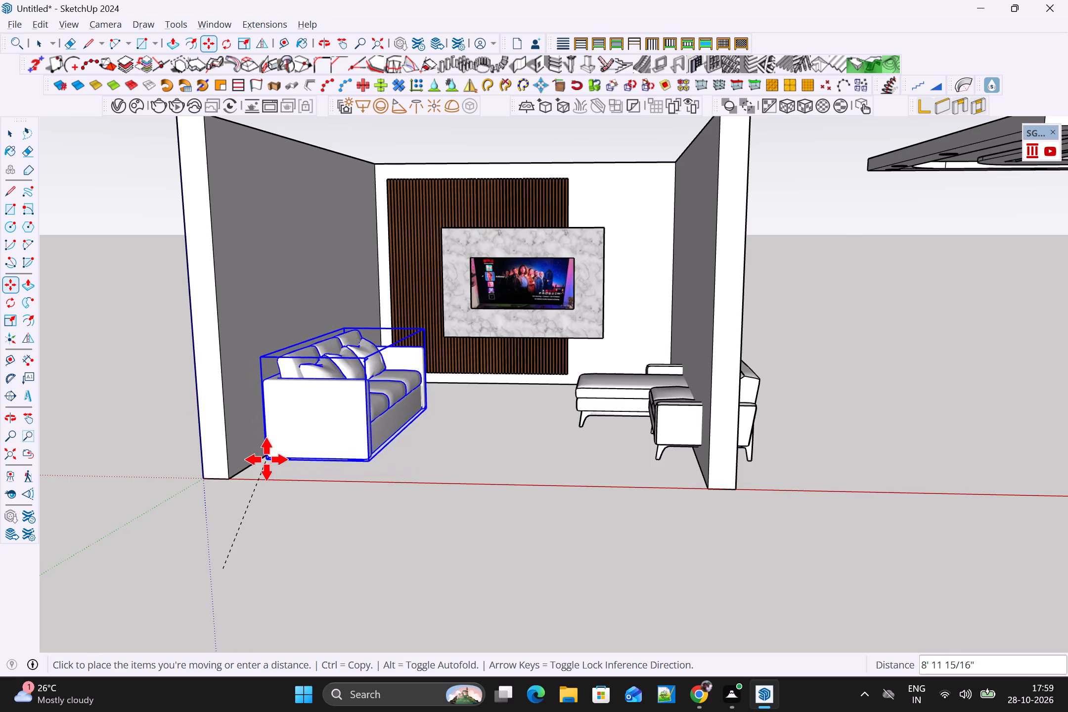
{"action": "scroll", "coordinate": [267, 459], "scroll_direction": "up", "scroll_amount": 1}
{"action": "left_click", "coordinate": [262, 461]}
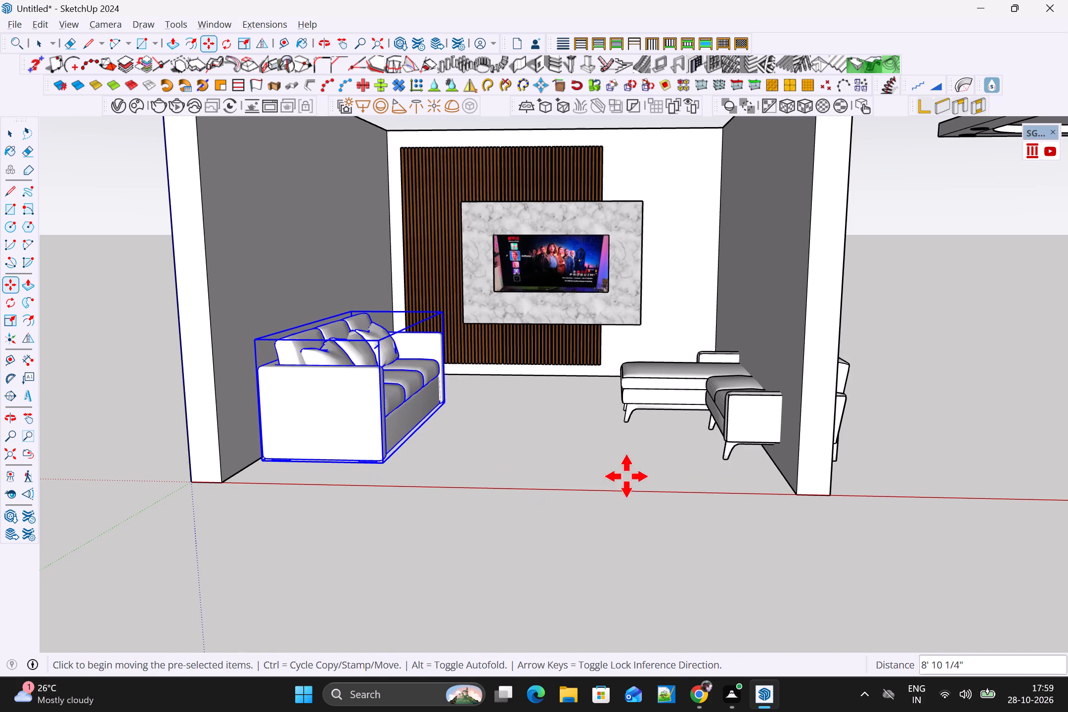
{"action": "key", "text": "space"}
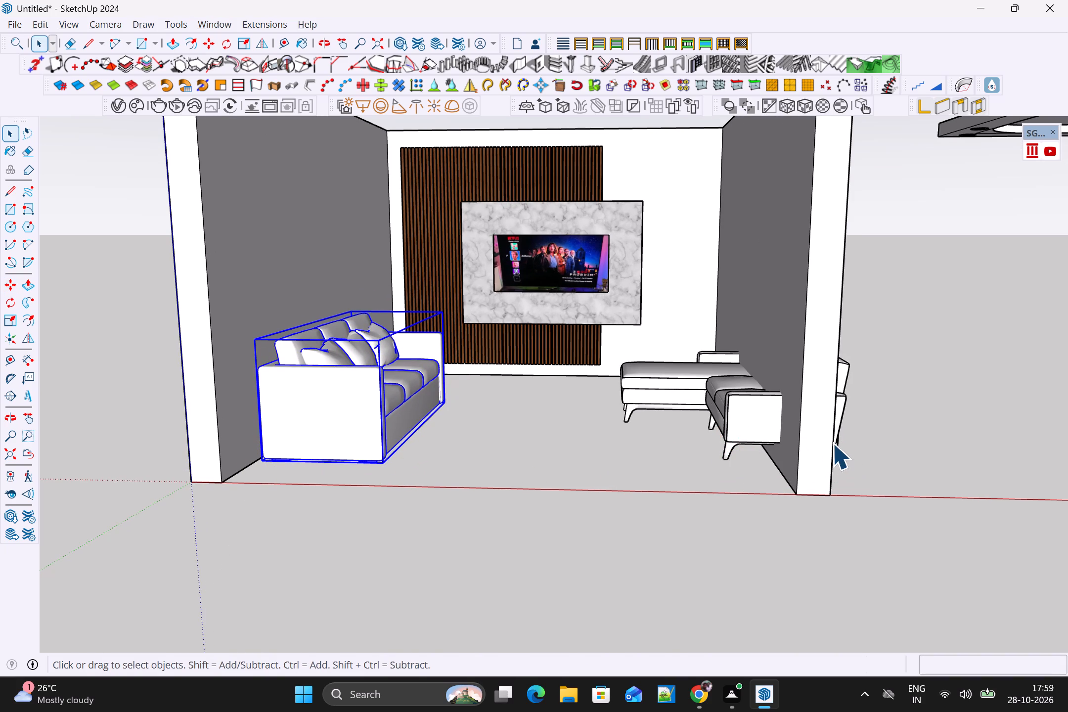
Move the Tyler sofa along the red axis out of the right-hand wall, so its back stands against the wall's inner face.
{"action": "left_click", "coordinate": [834, 423]}
{"action": "left_click", "coordinate": [838, 412]}
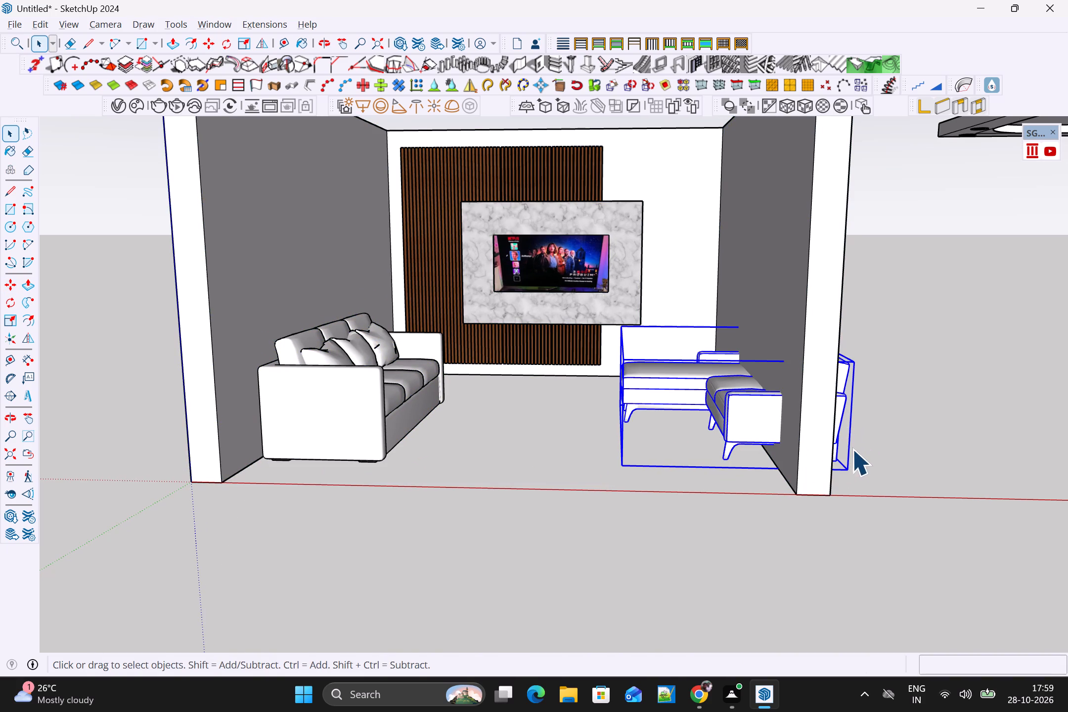
{"action": "key", "text": "m"}
{"action": "left_click", "coordinate": [854, 476]}
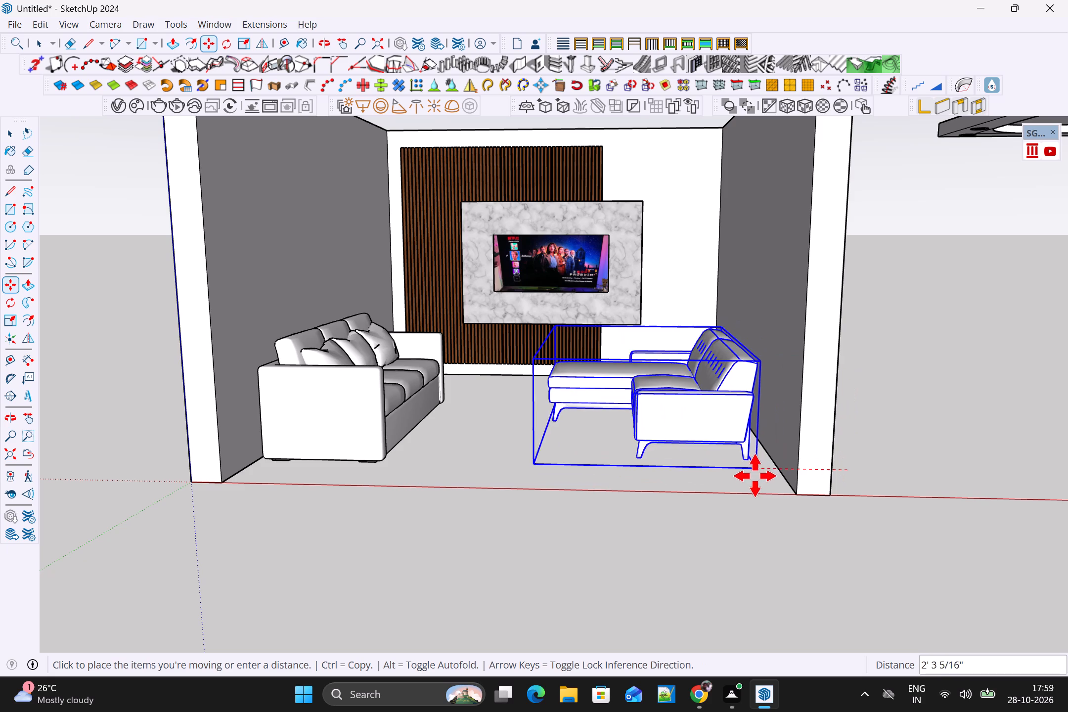
{"action": "left_click", "coordinate": [773, 476]}
{"action": "scroll", "coordinate": [774, 505], "scroll_direction": "down", "scroll_amount": 2}
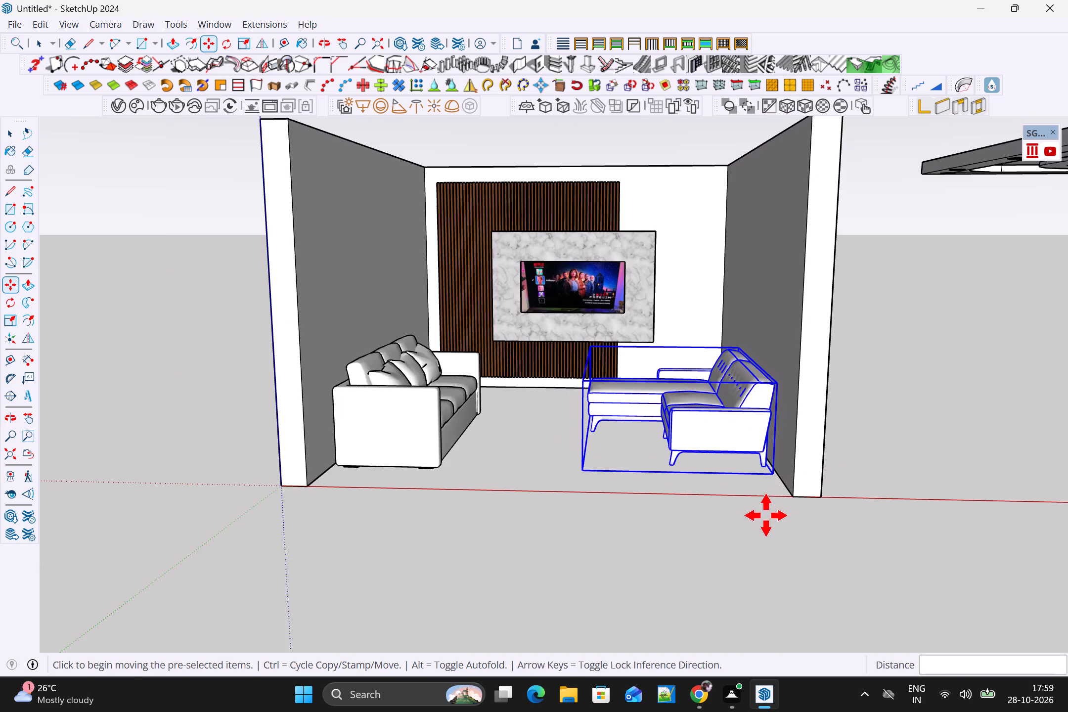
{"action": "middle_click_drag", "start_coordinate": [766, 516], "coordinate": [776, 567]}
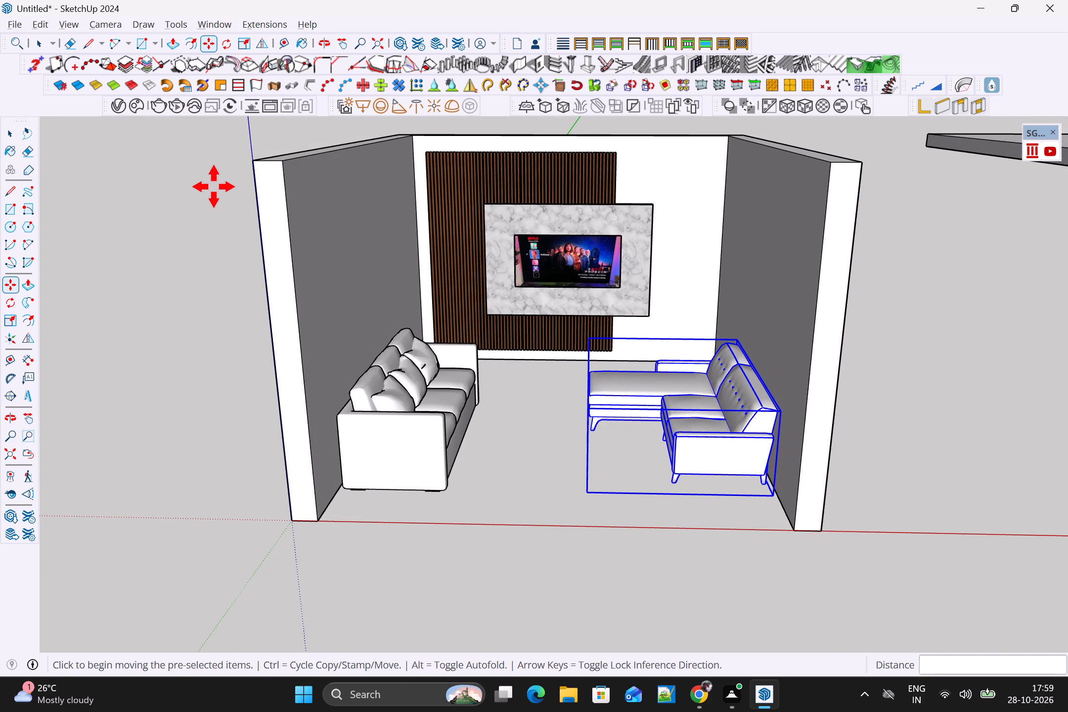
{"action": "scroll", "coordinate": [214, 186], "scroll_direction": "up", "scroll_amount": 1}
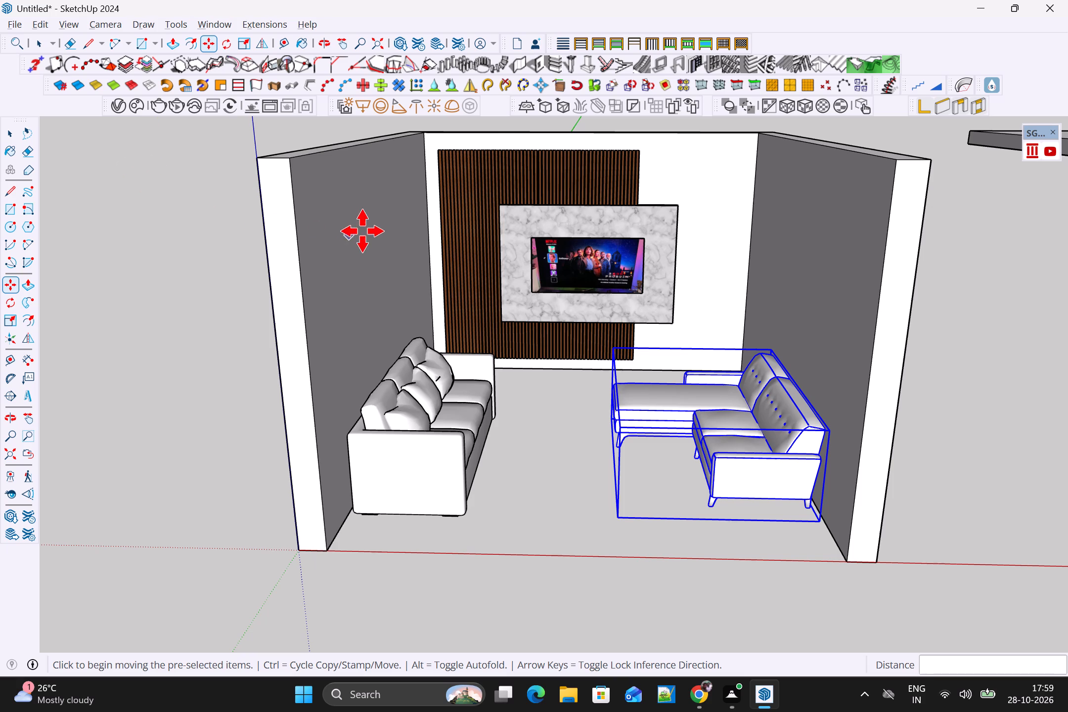
{"action": "key", "text": "space"}
Move the false ceiling with its hanging lamp about 21' 7" by its top front corner, over the room at the left-hand wall's top.
{"action": "scroll", "coordinate": [607, 374], "scroll_direction": "down", "scroll_amount": 2}
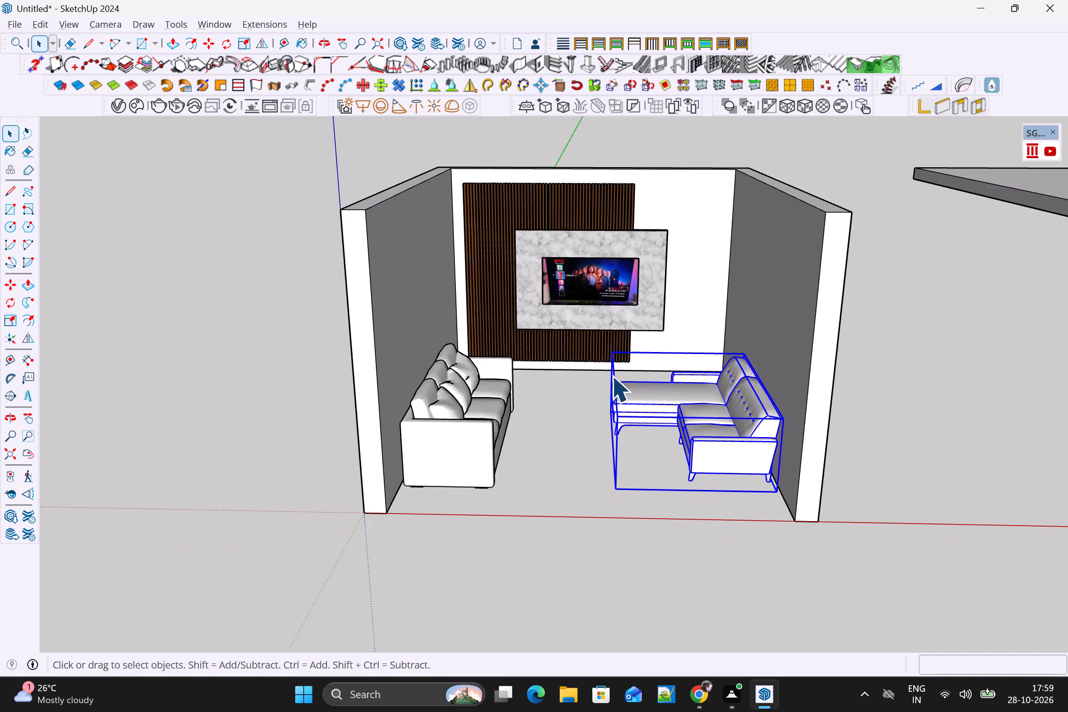
{"action": "middle_click_drag", "start_coordinate": [613, 365], "coordinate": [589, 319]}
{"action": "scroll", "coordinate": [1050, 272], "scroll_direction": "down", "scroll_amount": 2}
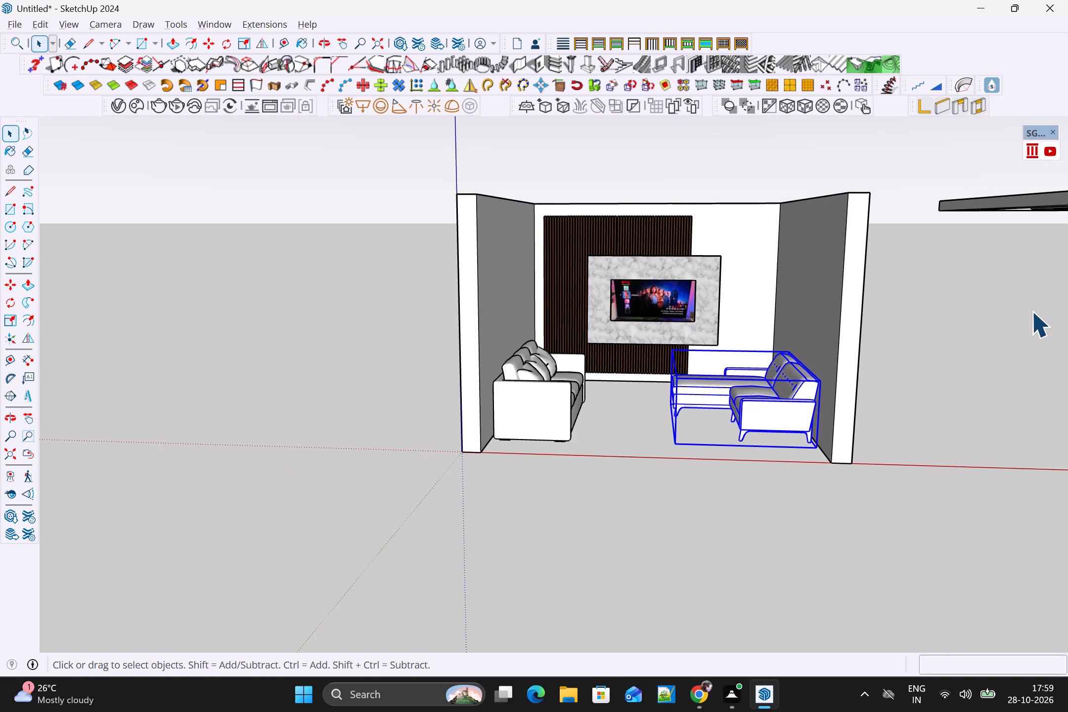
{"action": "middle_click_drag", "start_coordinate": [1023, 304], "coordinate": [1025, 328], "text": "ctrl"}
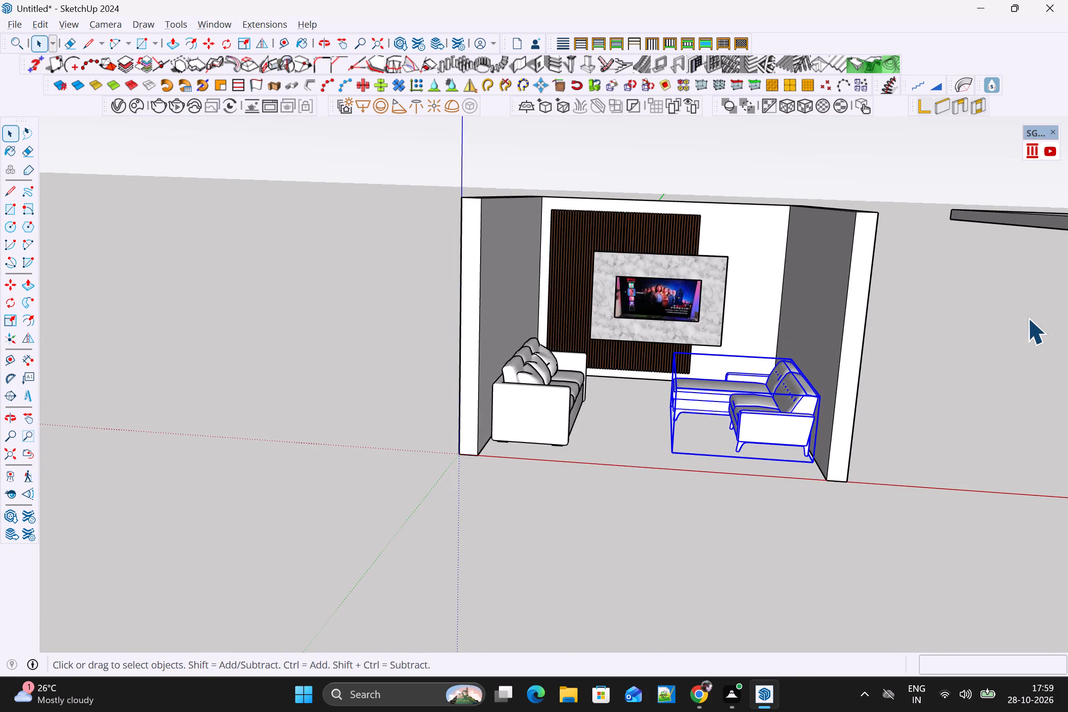
{"action": "middle_click_drag", "start_coordinate": [1003, 295], "coordinate": [997, 271]}
{"action": "middle_click_drag", "start_coordinate": [996, 260], "coordinate": [981, 261], "text": "shift"}
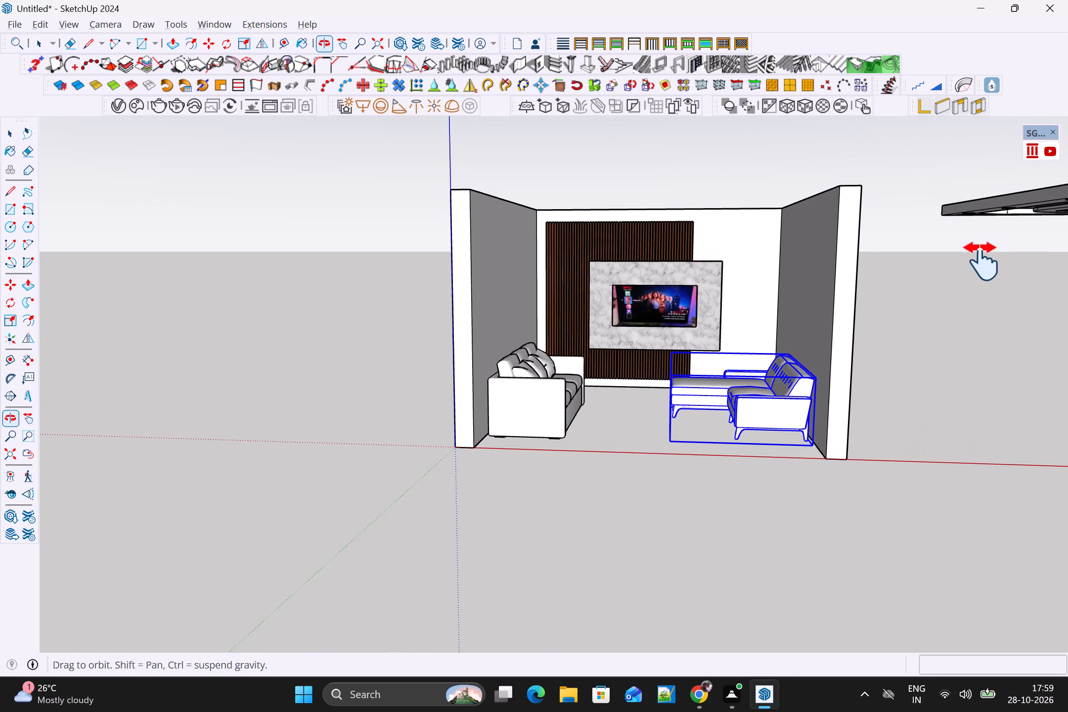
{"action": "middle_click_drag", "start_coordinate": [981, 261], "coordinate": [913, 274], "text": "shift"}
{"action": "middle_click_drag", "start_coordinate": [898, 275], "coordinate": [655, 243], "text": "shift"}
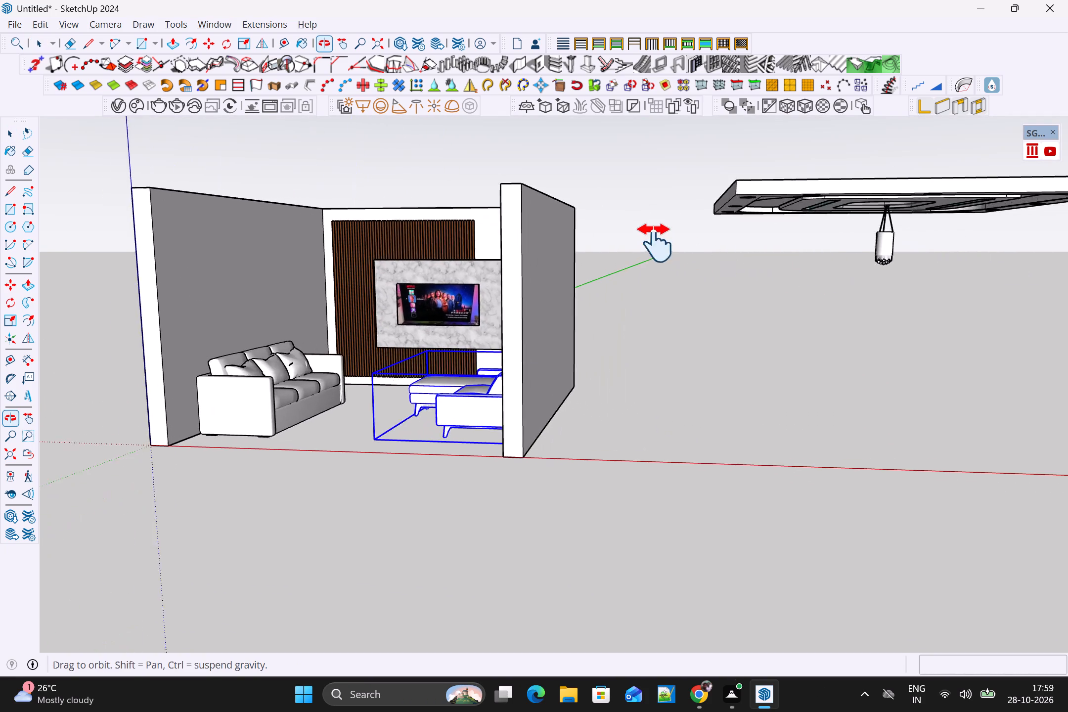
{"action": "middle_click_drag", "start_coordinate": [655, 243], "coordinate": [634, 239], "text": "shift"}
{"action": "left_click", "coordinate": [986, 151]}
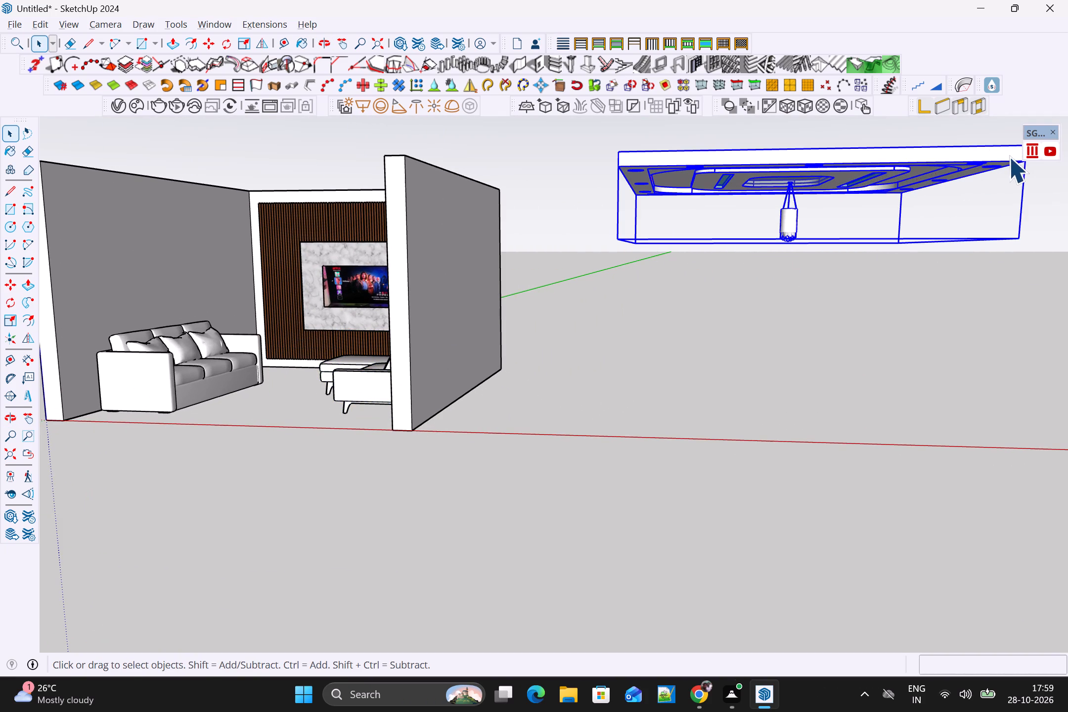
{"action": "key", "text": "m"}
{"action": "left_click", "coordinate": [620, 151]}
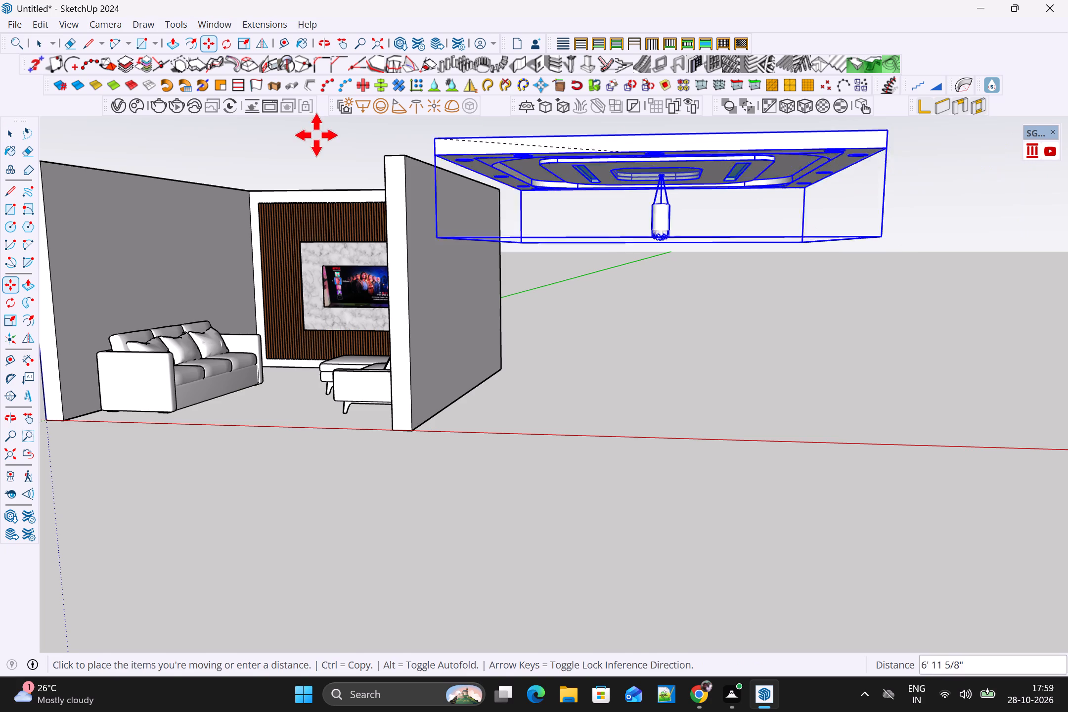
{"action": "scroll", "coordinate": [420, 183], "scroll_direction": "down", "scroll_amount": 3}
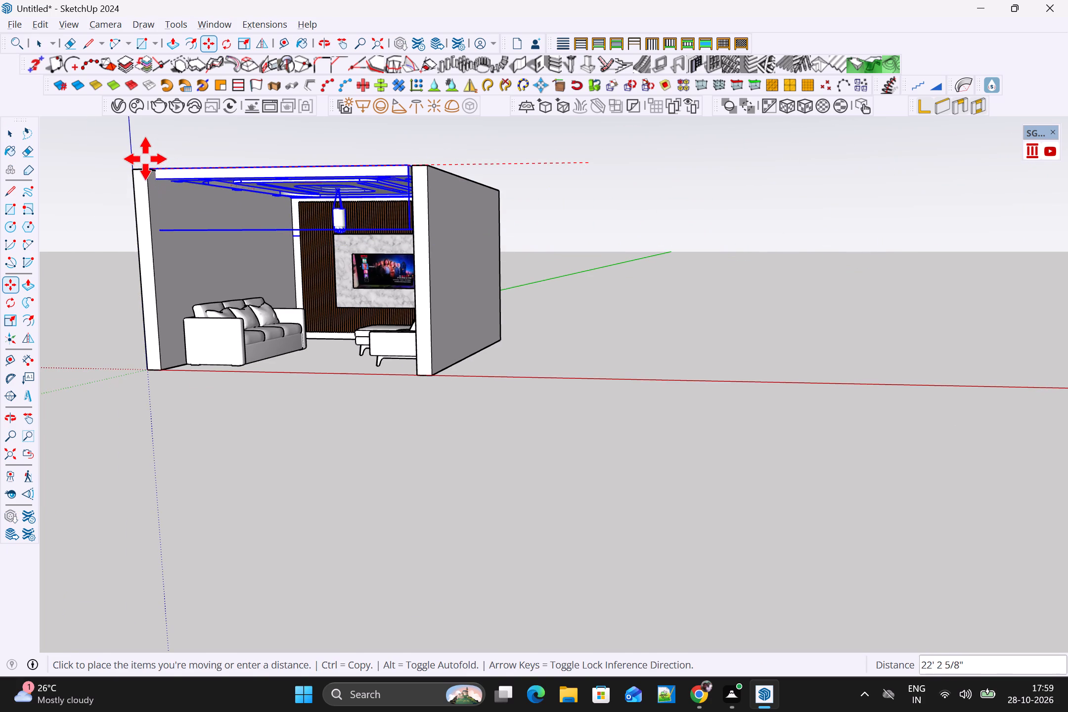
{"action": "middle_click_drag", "start_coordinate": [152, 165], "coordinate": [217, 172]}
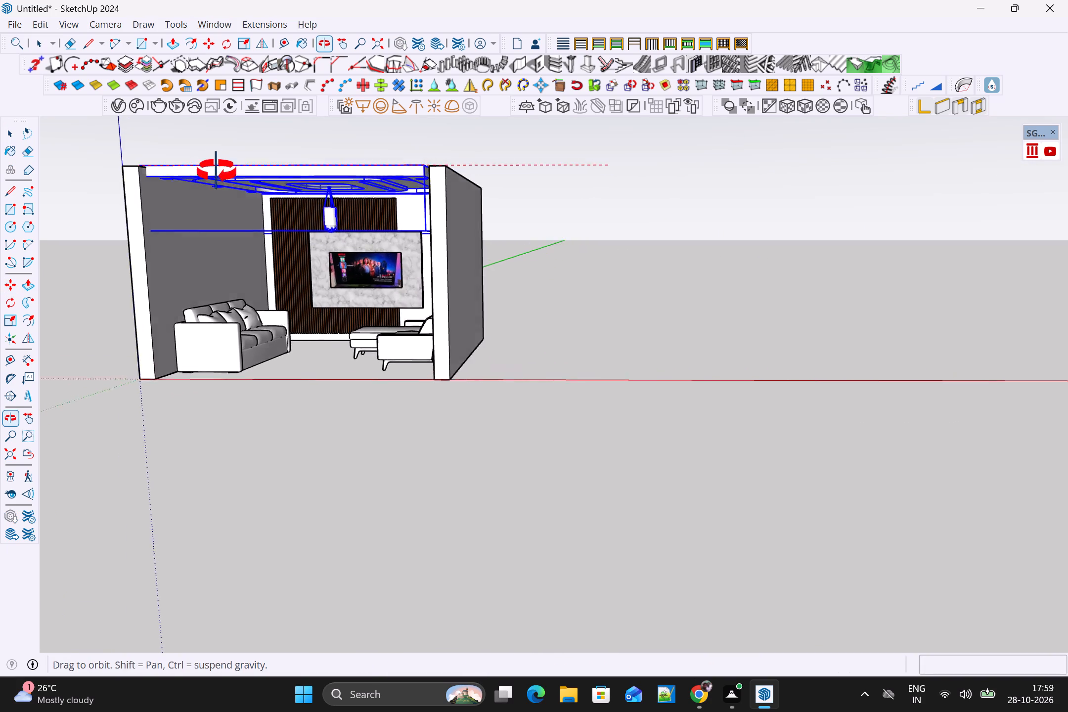
{"action": "middle_click_drag", "start_coordinate": [217, 172], "coordinate": [273, 183]}
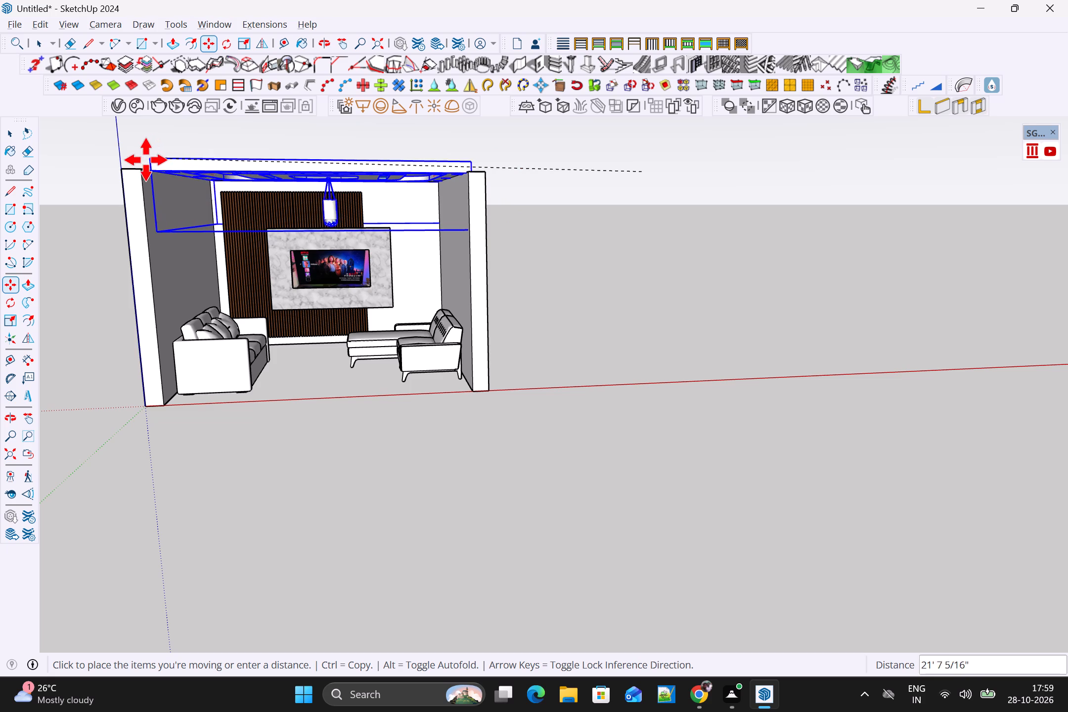
{"action": "left_click", "coordinate": [146, 160]}
Move the false ceiling about 10 1/4" by its lower front corner onto the right-hand wall's top inner corner.
{"action": "scroll", "coordinate": [428, 184], "scroll_direction": "up", "scroll_amount": 3}
{"action": "middle_click_drag", "start_coordinate": [618, 217], "coordinate": [613, 199]}
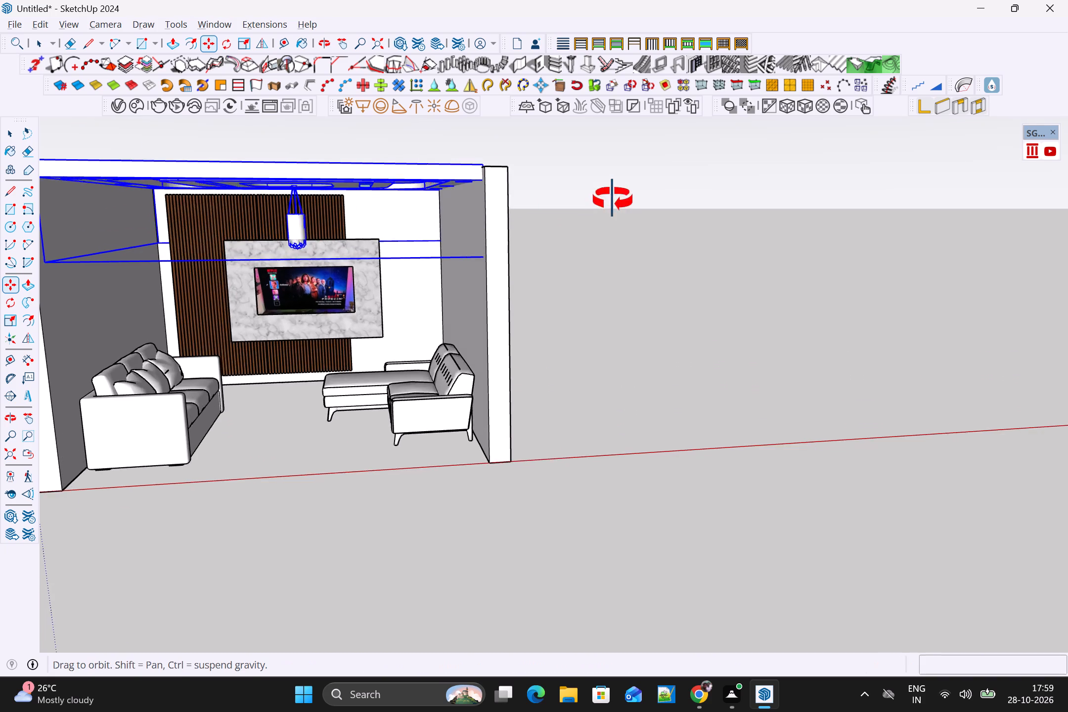
{"action": "middle_click_drag", "start_coordinate": [613, 199], "coordinate": [557, 294]}
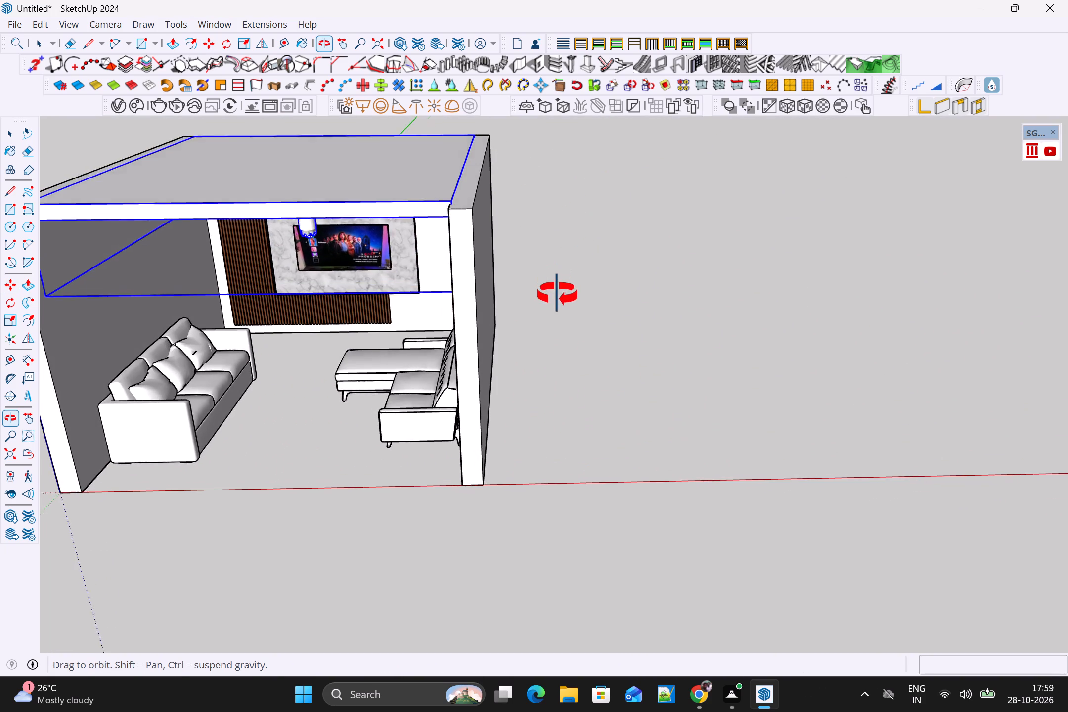
{"action": "middle_click_drag", "start_coordinate": [557, 294], "coordinate": [707, 268]}
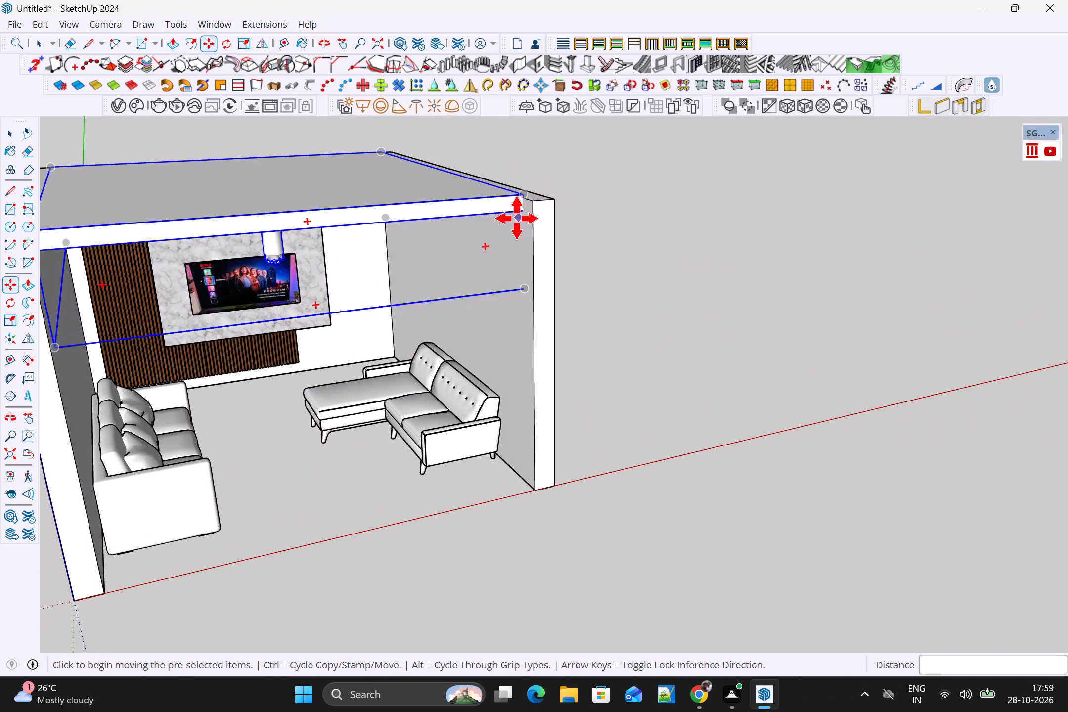
{"action": "left_click", "coordinate": [520, 216]}
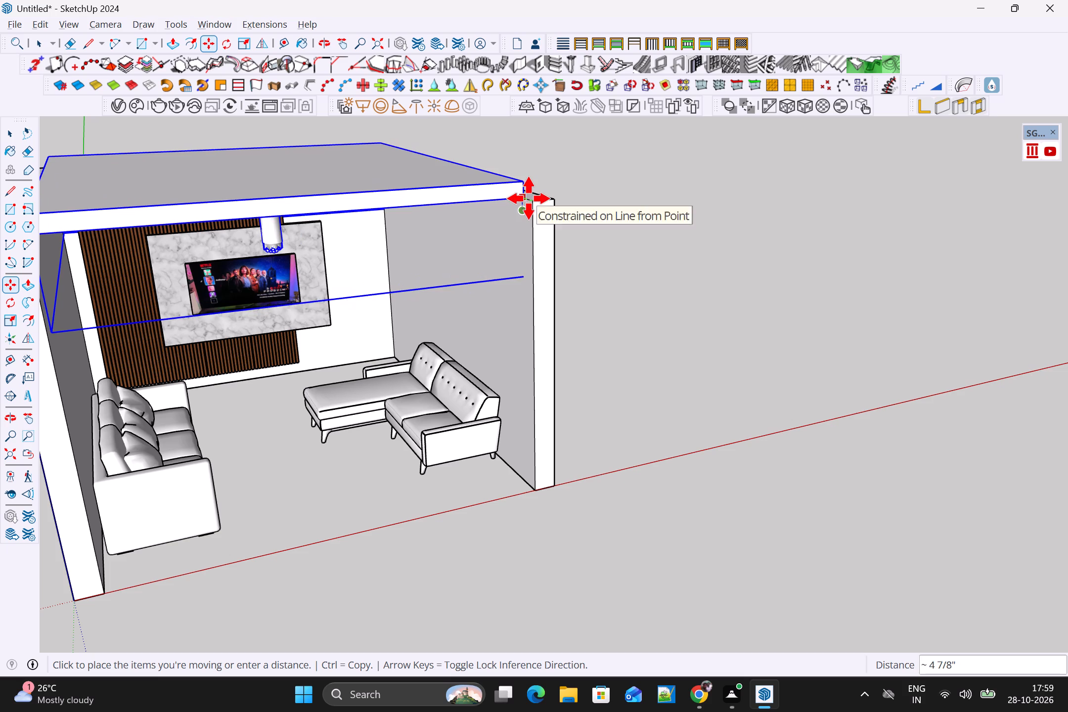
{"action": "scroll", "coordinate": [530, 199], "scroll_direction": "up", "scroll_amount": 4}
{"action": "left_click", "coordinate": [532, 202]}
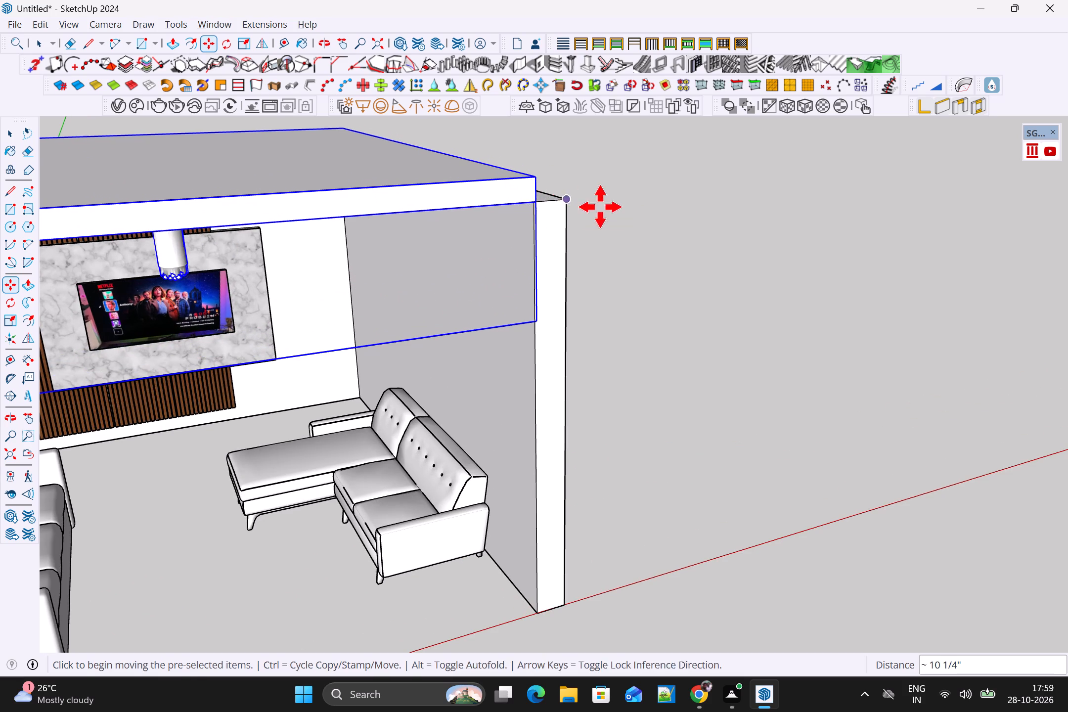
Examine the false ceiling's fit between the walls from outside, above and below, and deselect it.
{"action": "middle_click_drag", "start_coordinate": [598, 207], "coordinate": [541, 177]}
{"action": "scroll", "coordinate": [545, 178], "scroll_direction": "down", "scroll_amount": 1}
{"action": "middle_click_drag", "start_coordinate": [565, 171], "coordinate": [580, 171], "text": "shift"}
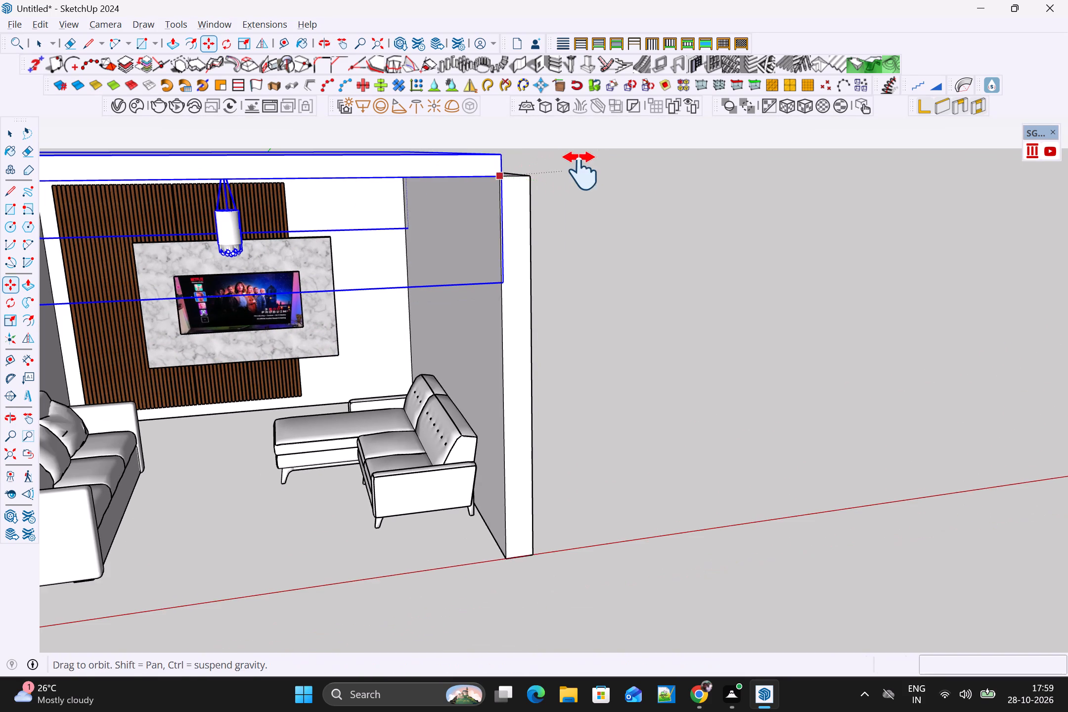
{"action": "middle_click_drag", "start_coordinate": [580, 171], "coordinate": [743, 196], "text": "shift"}
{"action": "middle_click_drag", "start_coordinate": [786, 200], "coordinate": [913, 195]}
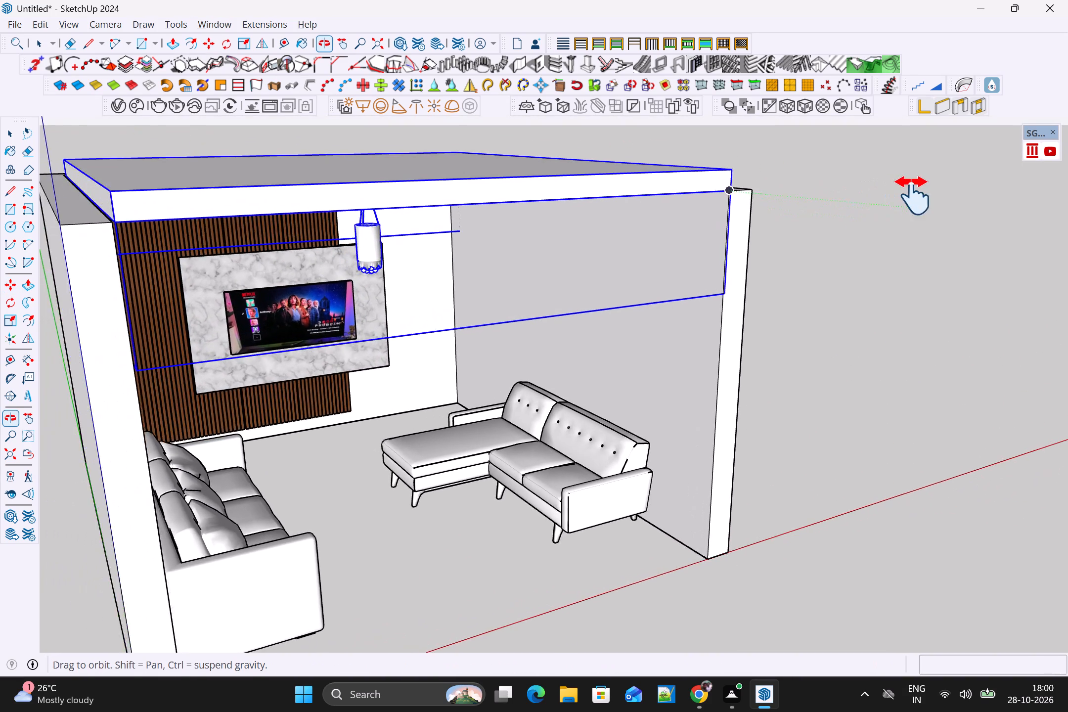
{"action": "middle_click_drag", "start_coordinate": [913, 195], "coordinate": [795, 189]}
{"action": "middle_click_drag", "start_coordinate": [938, 281], "coordinate": [712, 276]}
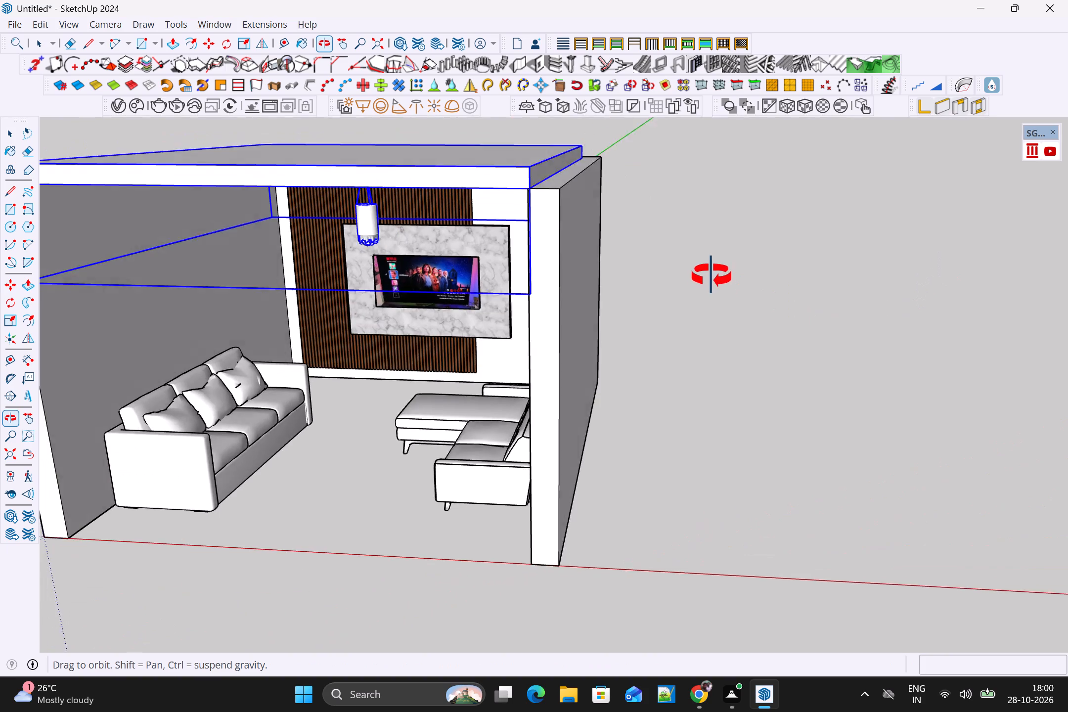
{"action": "middle_click_drag", "start_coordinate": [712, 276], "coordinate": [749, 208]}
{"action": "scroll", "coordinate": [639, 256], "scroll_direction": "up", "scroll_amount": 4}
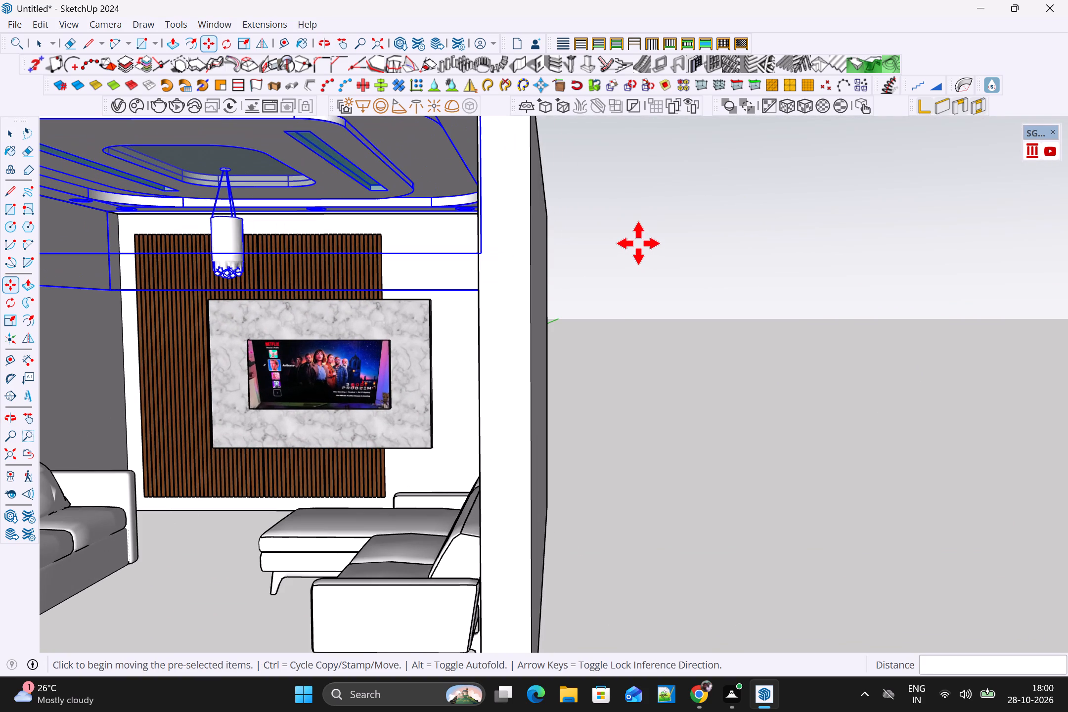
{"action": "middle_click_drag", "start_coordinate": [641, 241], "coordinate": [846, 268], "text": "shift"}
{"action": "scroll", "coordinate": [823, 274], "scroll_direction": "down", "scroll_amount": 1}
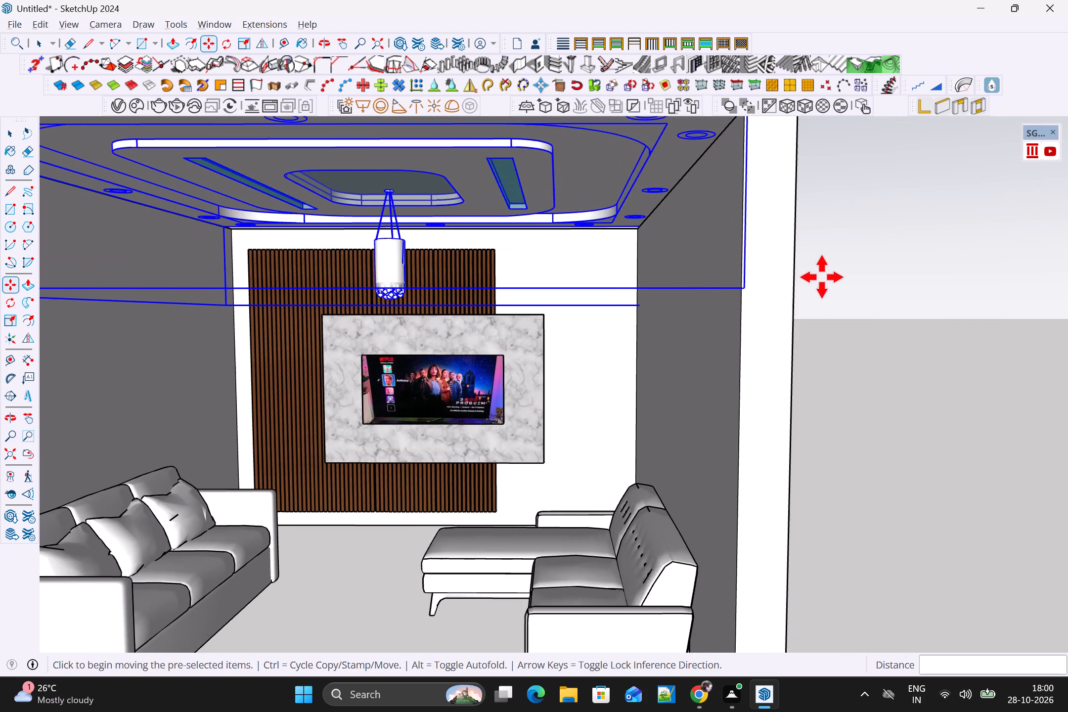
{"action": "scroll", "coordinate": [822, 277], "scroll_direction": "down", "scroll_amount": 1}
{"action": "middle_click_drag", "start_coordinate": [822, 293], "coordinate": [825, 255]}
{"action": "left_click", "coordinate": [874, 284]}
{"action": "key", "text": "space"}
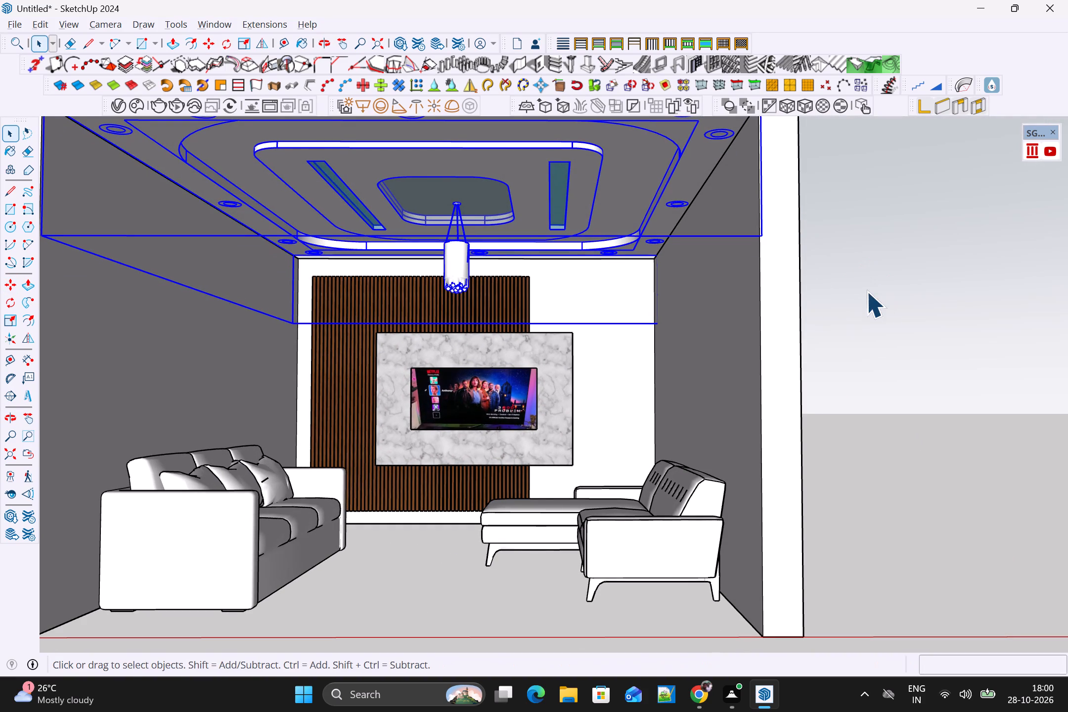
{"action": "left_click", "coordinate": [852, 293]}
Frame the room from its open front with the ceiling and both sofas in view, and start an interactive V-Ray render.
{"action": "scroll", "coordinate": [845, 312], "scroll_direction": "down", "scroll_amount": 3}
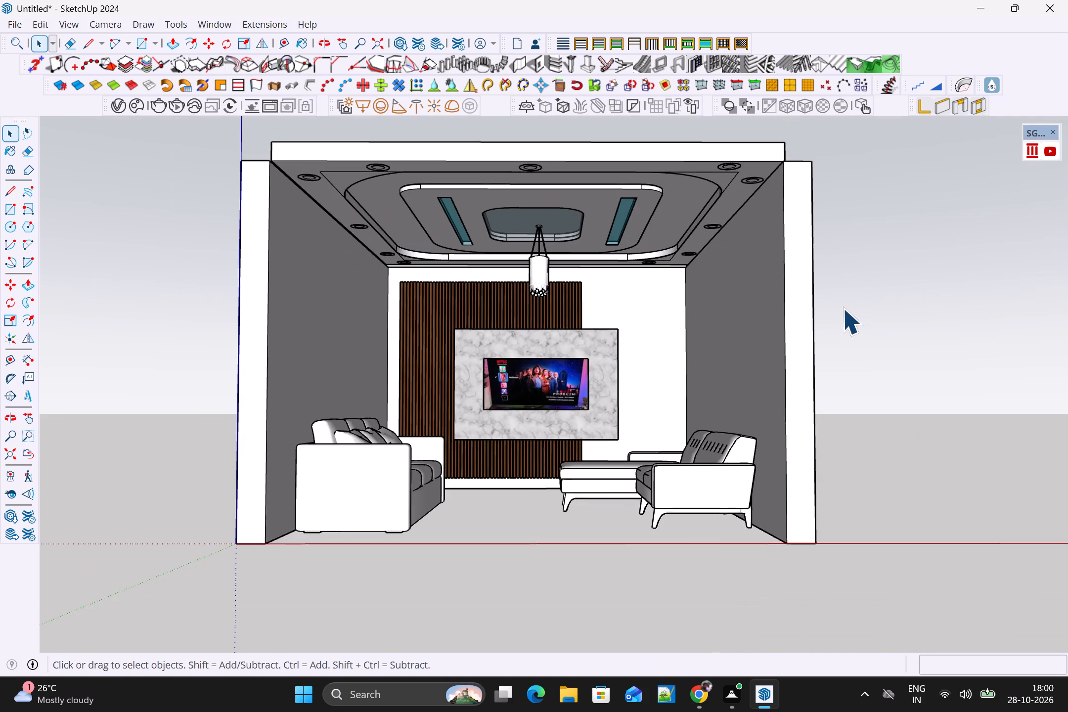
{"action": "scroll", "coordinate": [842, 303], "scroll_direction": "up", "scroll_amount": 2}
{"action": "middle_click_drag", "start_coordinate": [848, 301], "coordinate": [851, 348], "text": "shift"}
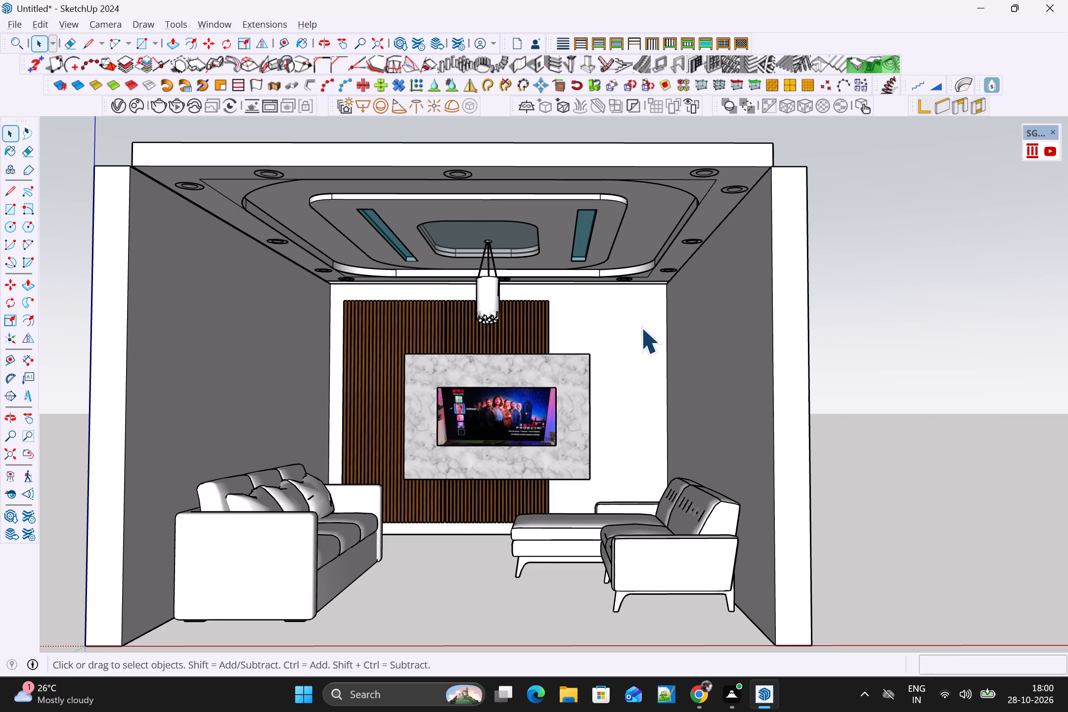
{"action": "left_click", "coordinate": [170, 106]}
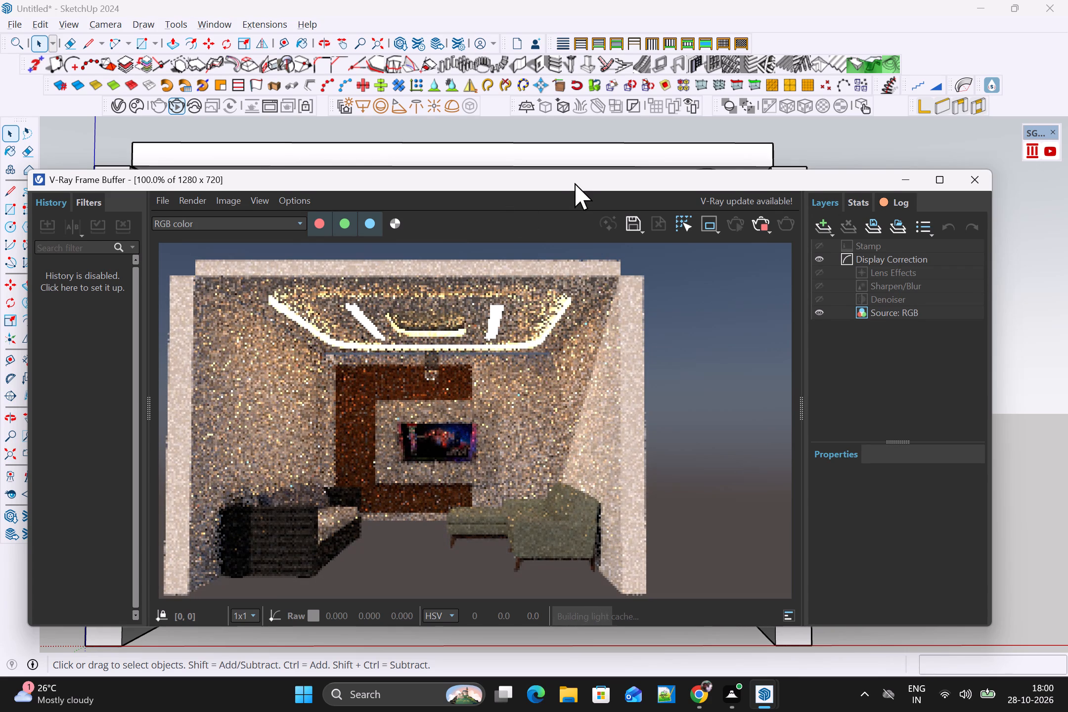
{"action": "left_click_drag", "start_coordinate": [575, 183], "coordinate": [621, 151]}
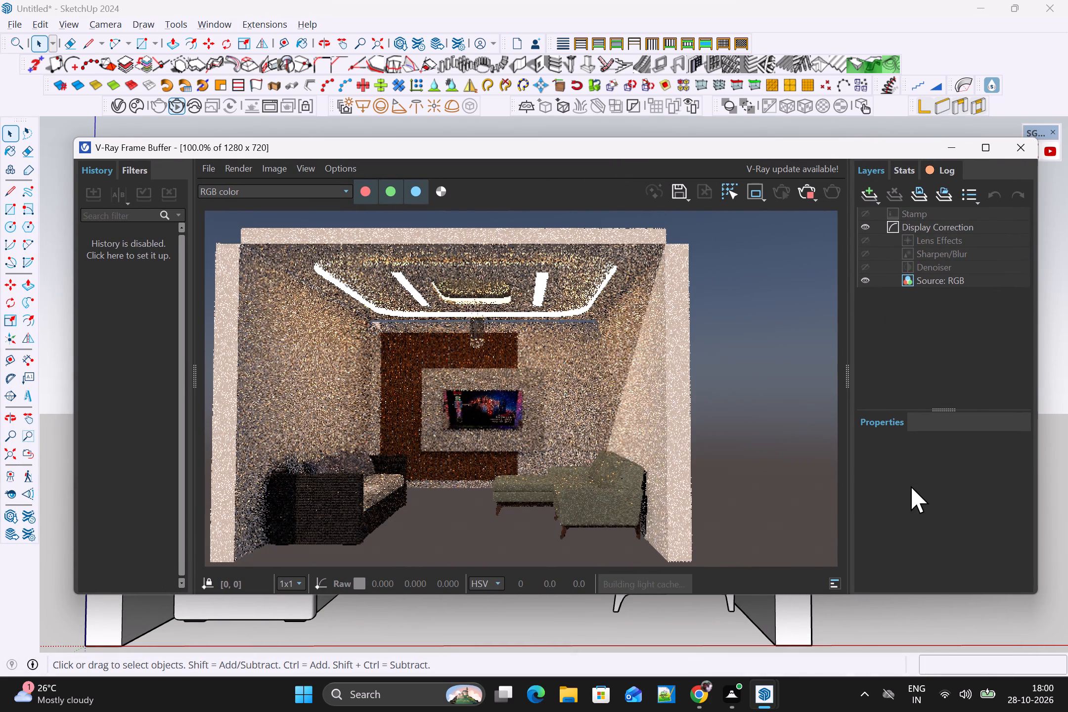
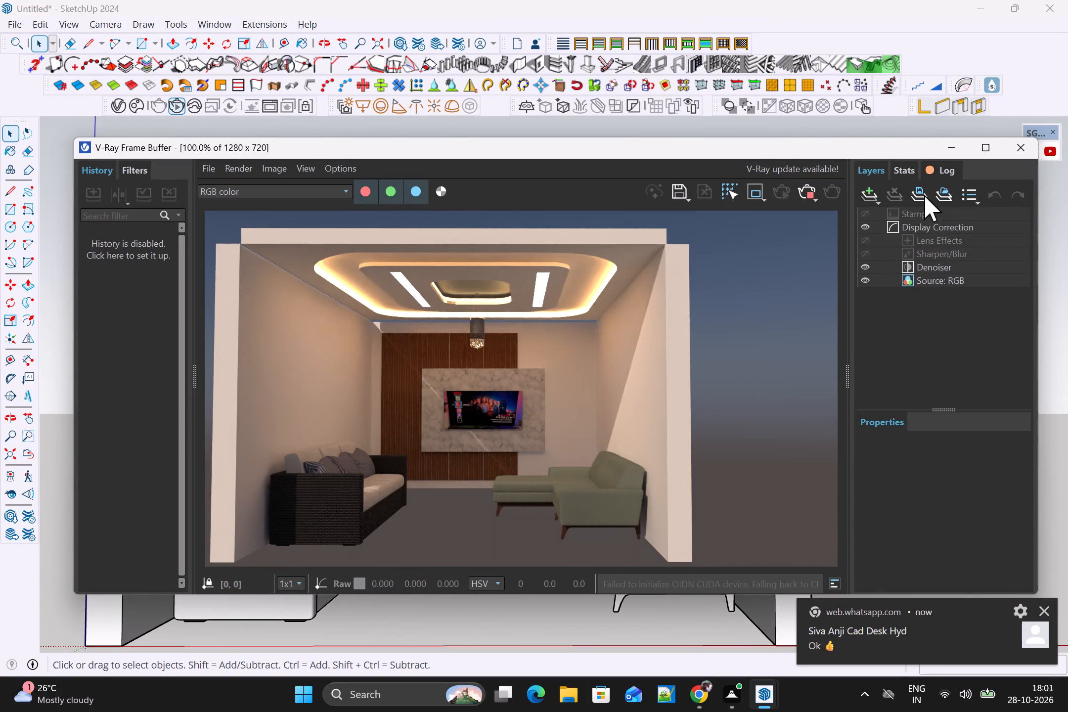
Stop the interactive V-Ray render and minimize the frame buffer to return to the living room model.
{"action": "left_click", "coordinate": [811, 191]}
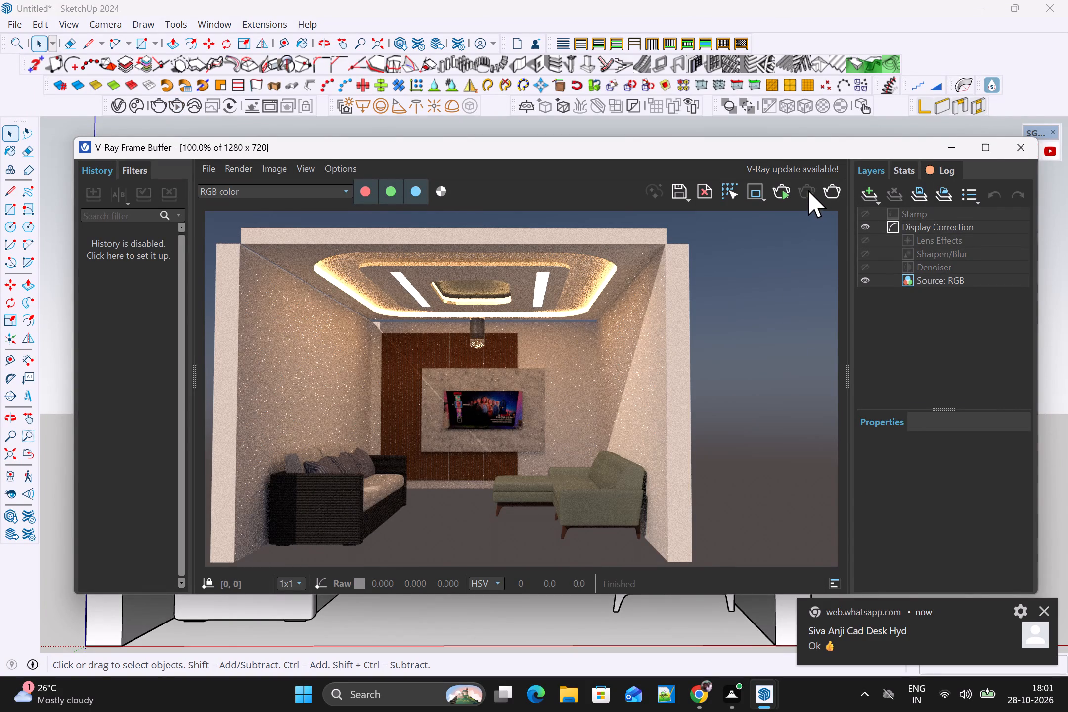
{"action": "left_click", "coordinate": [956, 146]}
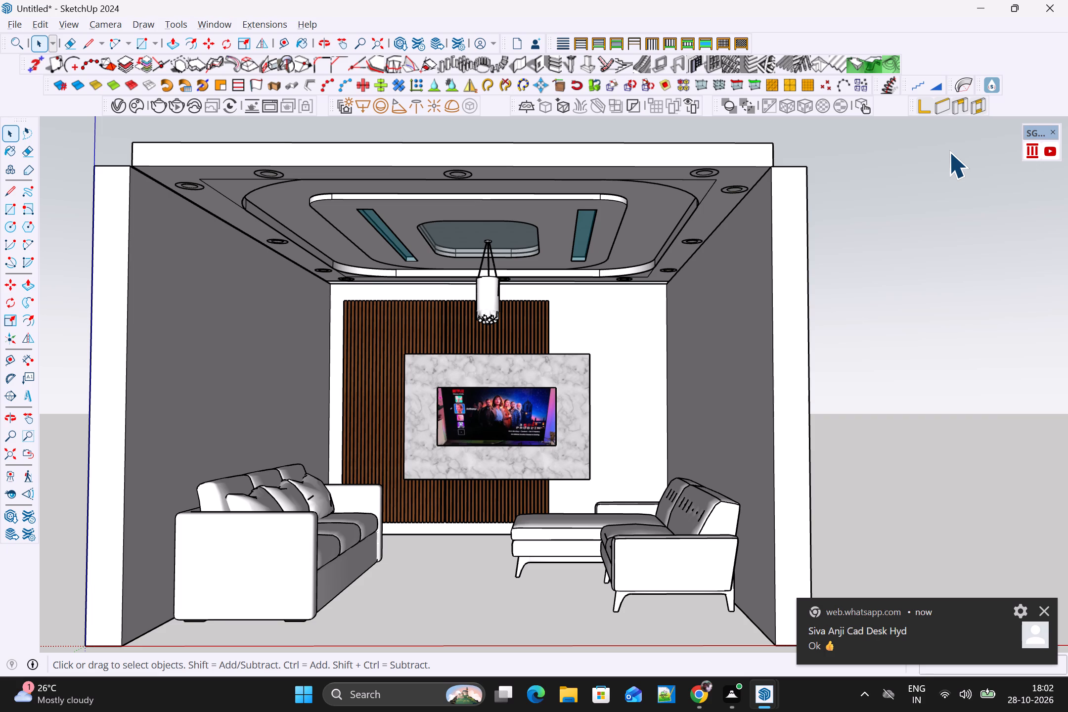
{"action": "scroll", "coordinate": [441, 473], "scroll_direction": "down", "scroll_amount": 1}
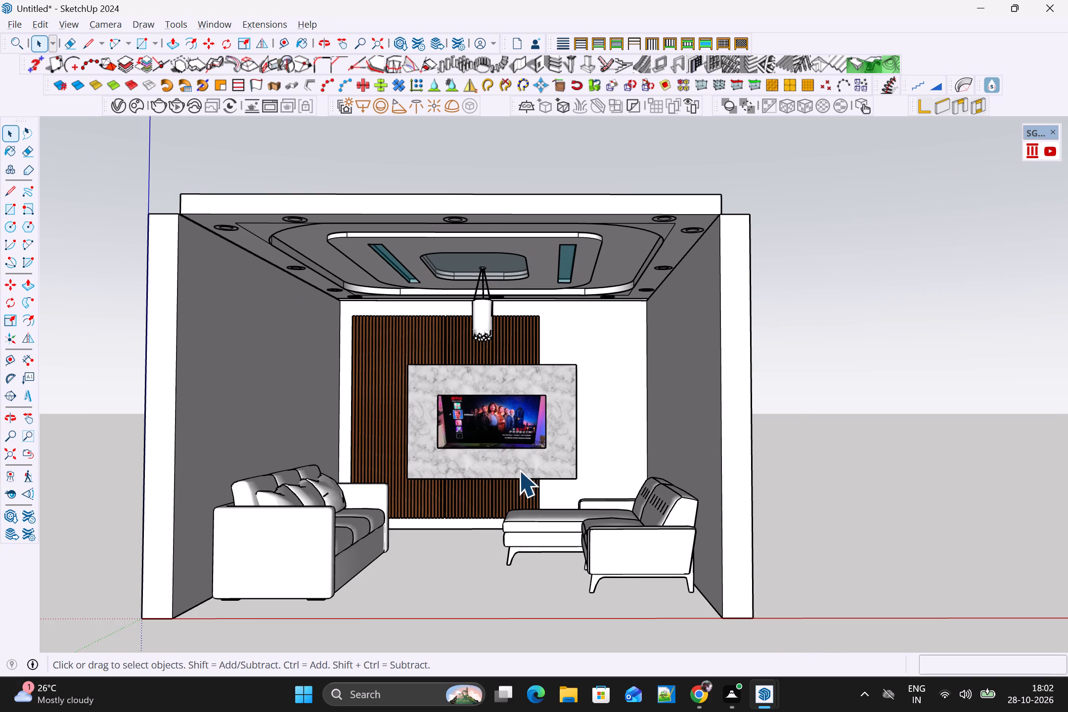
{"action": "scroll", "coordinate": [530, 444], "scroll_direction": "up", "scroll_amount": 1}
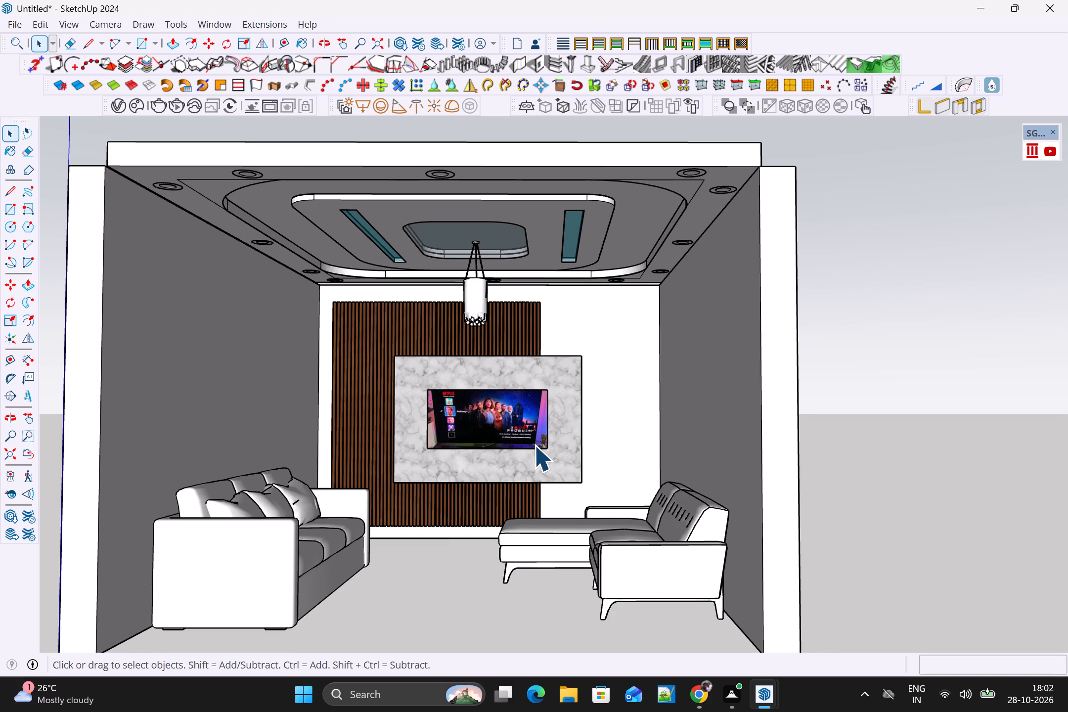
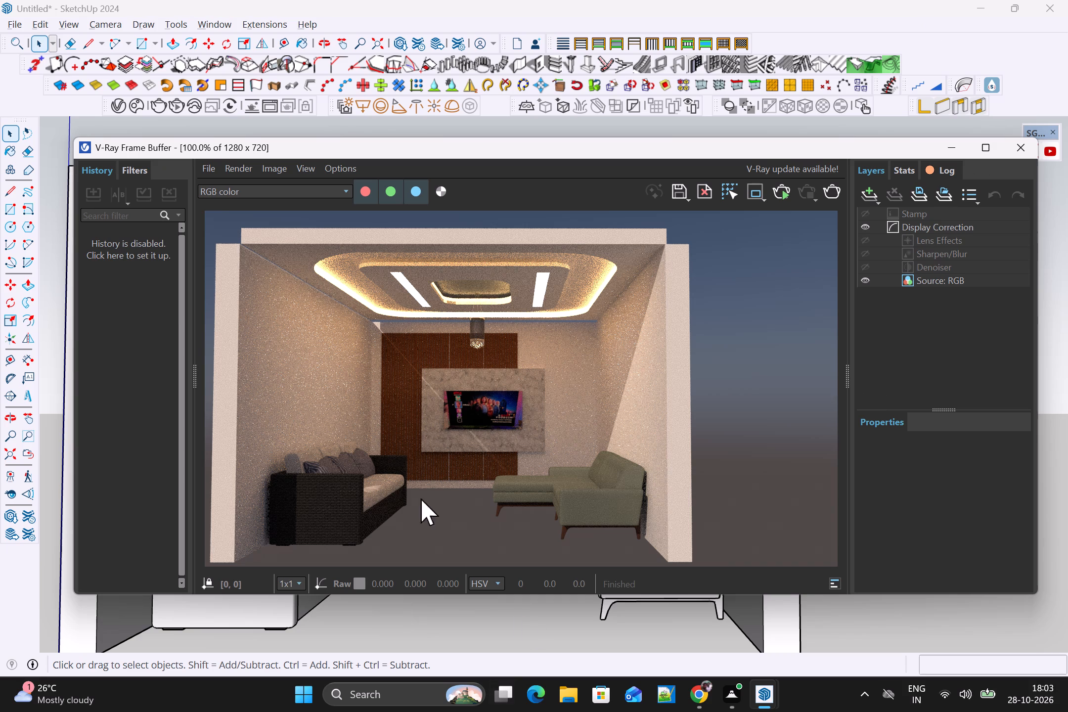
Minimize the V-Ray Frame Buffer and examine the TV wall, false ceiling and sofa layout in the living room model.
{"action": "left_click", "coordinate": [951, 150]}
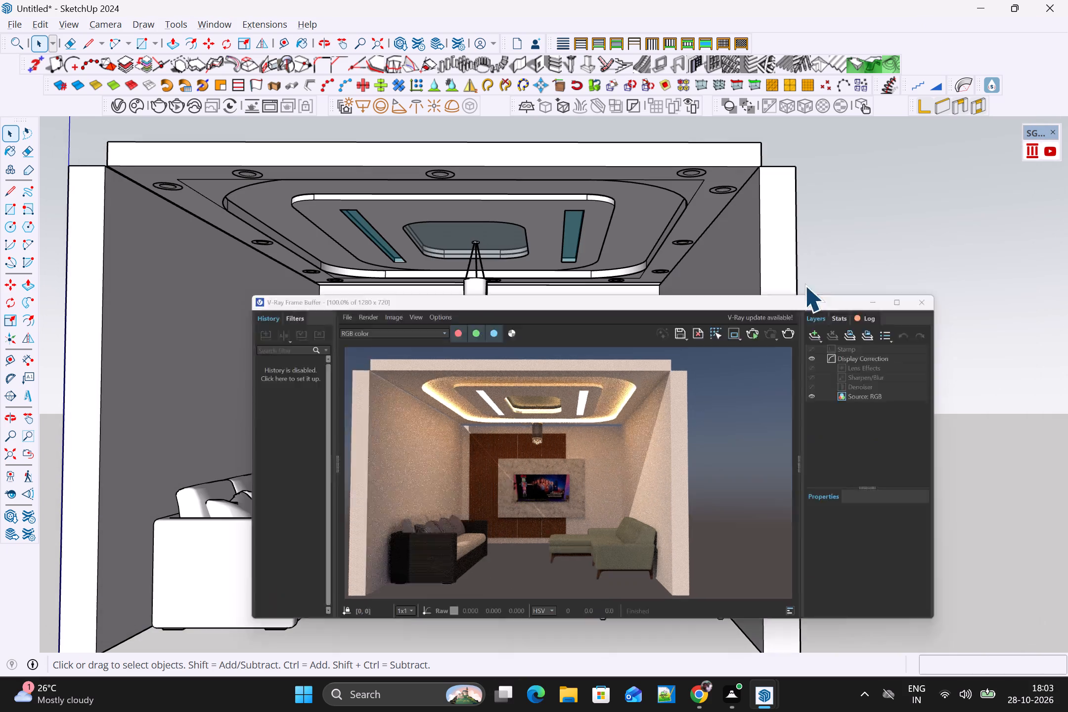
{"action": "scroll", "coordinate": [455, 351], "scroll_direction": "up", "scroll_amount": 2}
{"action": "scroll", "coordinate": [506, 448], "scroll_direction": "up", "scroll_amount": 1}
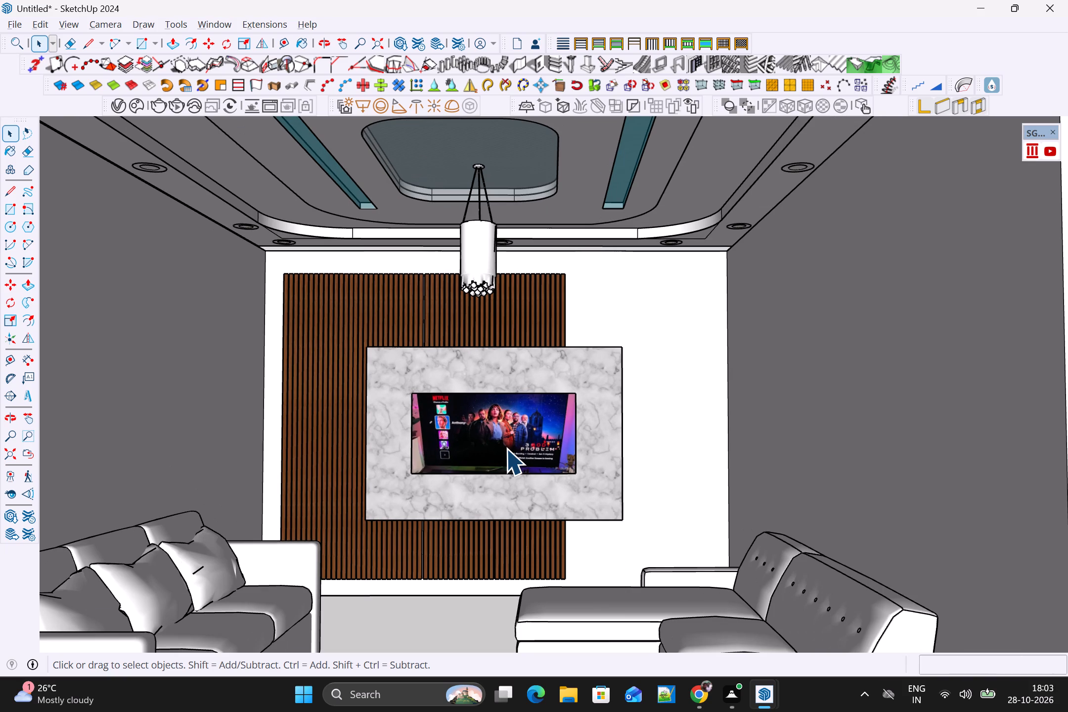
{"action": "scroll", "coordinate": [506, 448], "scroll_direction": "down", "scroll_amount": 1}
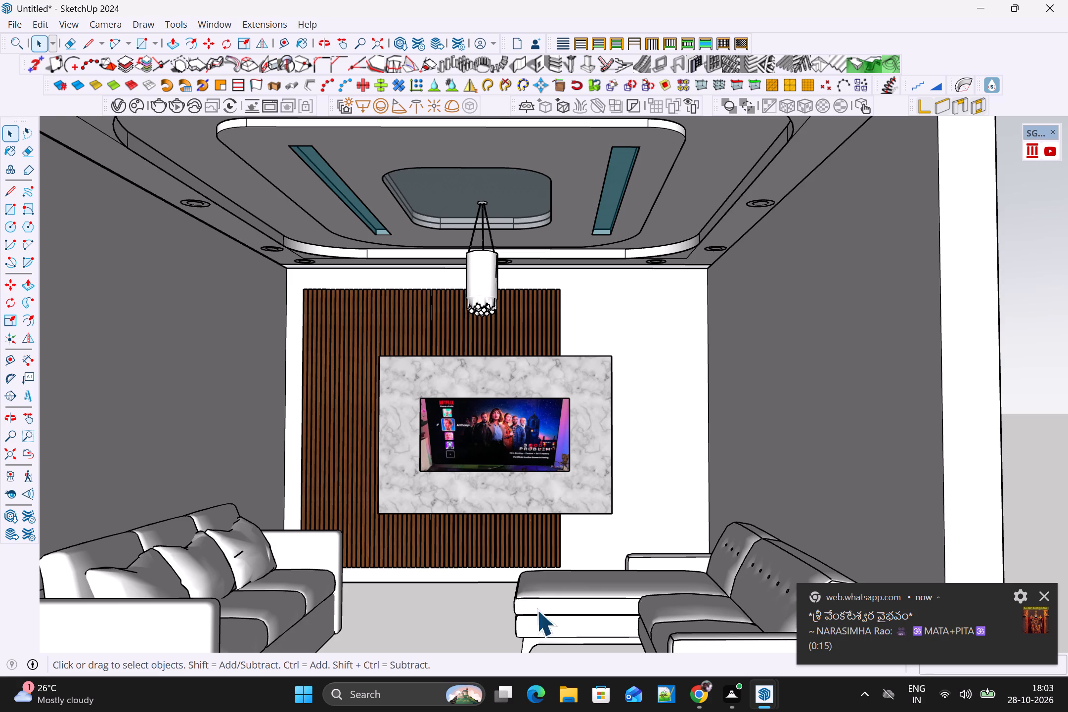
{"action": "left_click", "coordinate": [1045, 593]}
{"action": "scroll", "coordinate": [1032, 591], "scroll_direction": "down", "scroll_amount": 2}
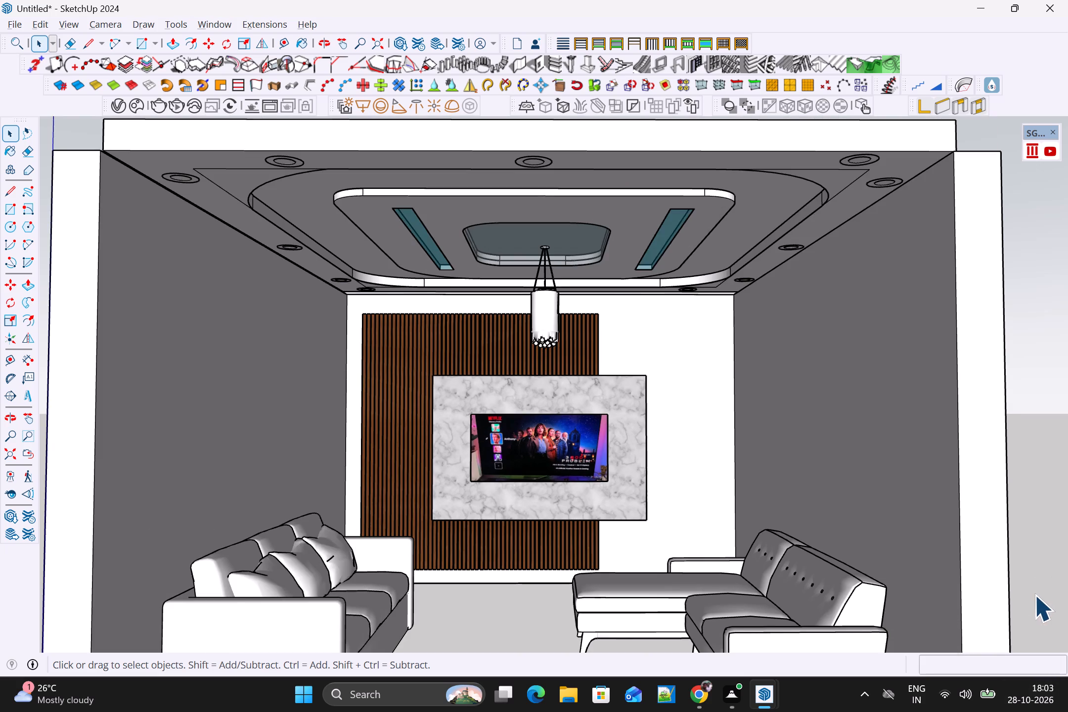
{"action": "scroll", "coordinate": [1037, 602], "scroll_direction": "down", "scroll_amount": 1}
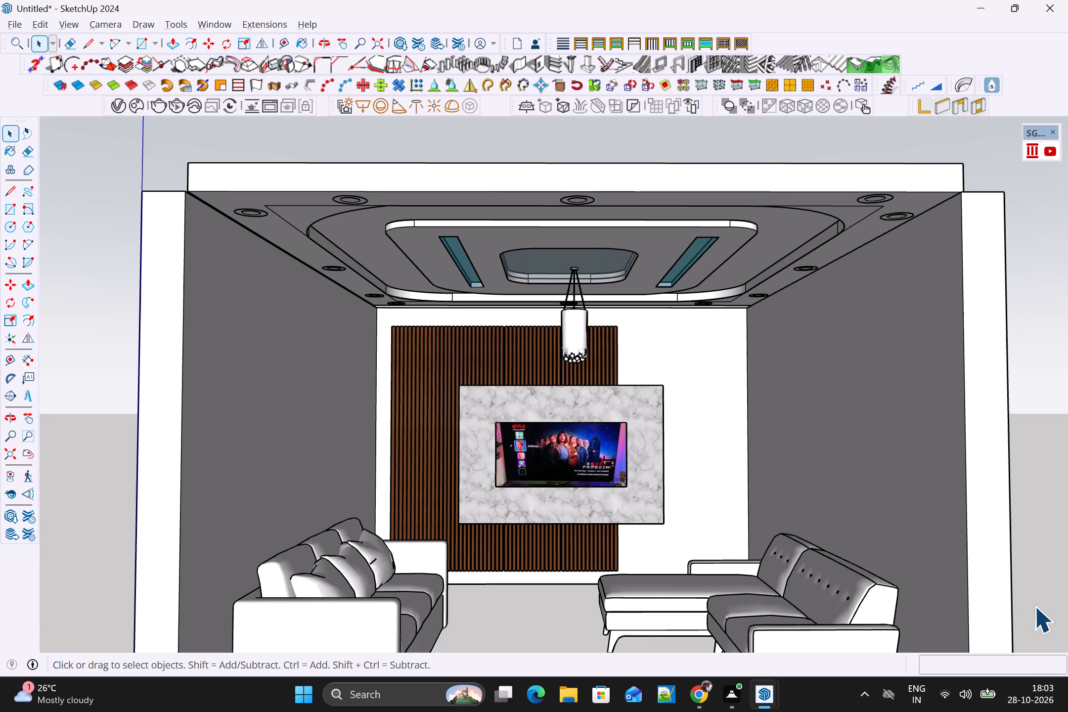
{"action": "scroll", "coordinate": [565, 466], "scroll_direction": "up", "scroll_amount": 2}
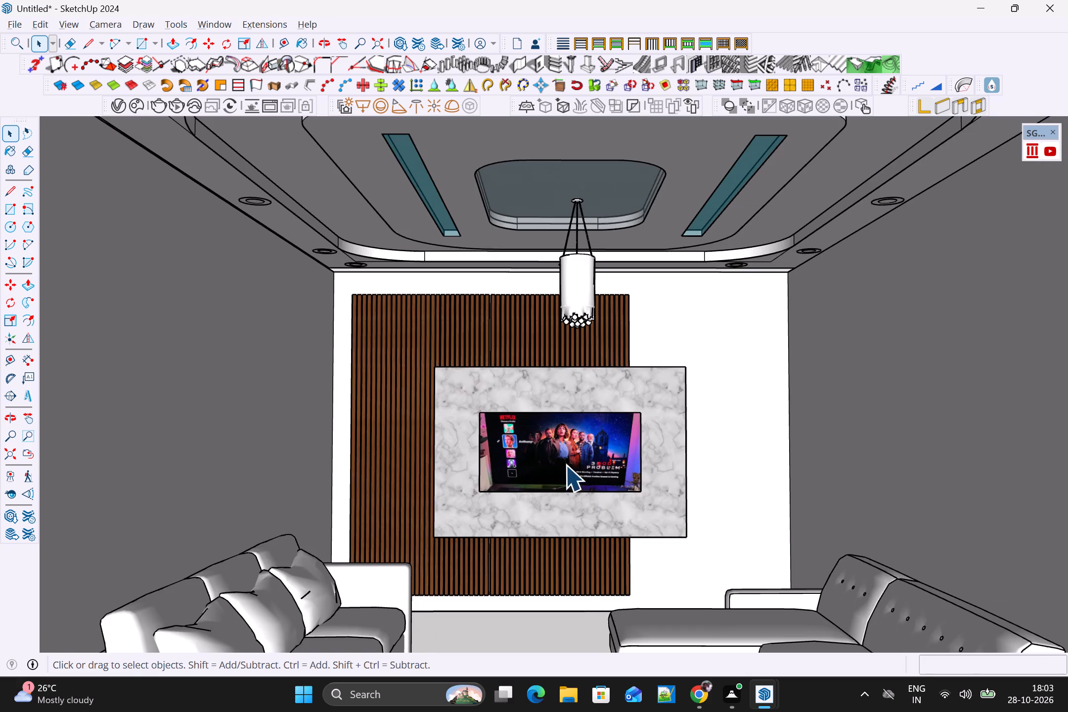
{"action": "middle_click_drag", "start_coordinate": [582, 480], "coordinate": [577, 455]}
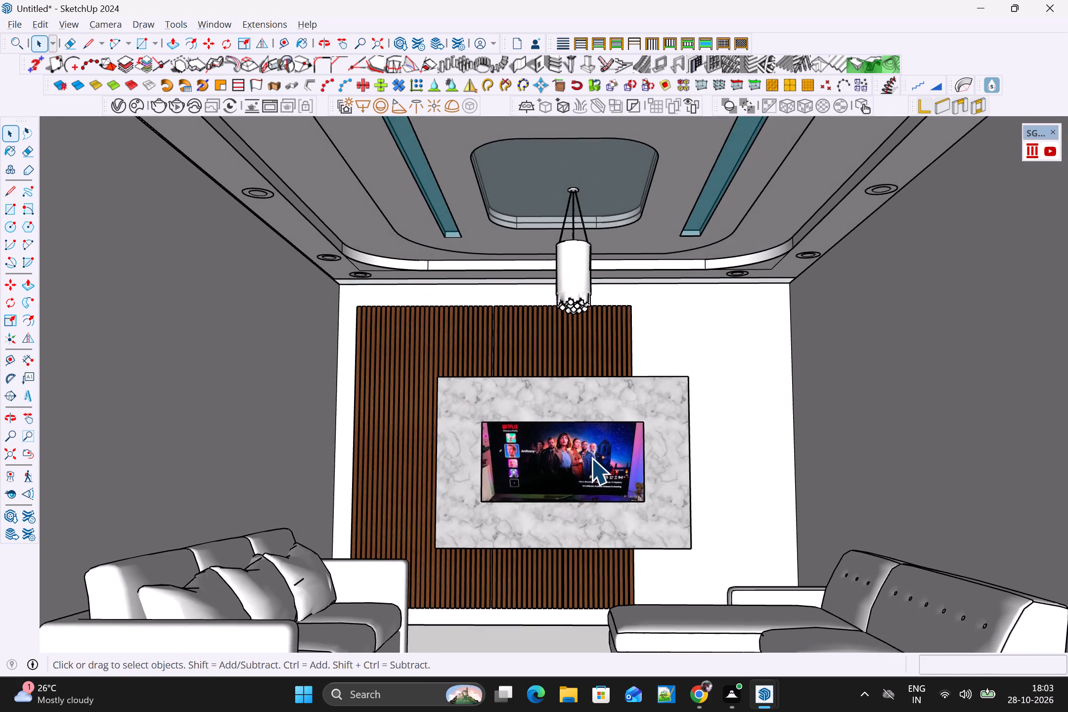
{"action": "scroll", "coordinate": [593, 463], "scroll_direction": "down", "scroll_amount": 2}
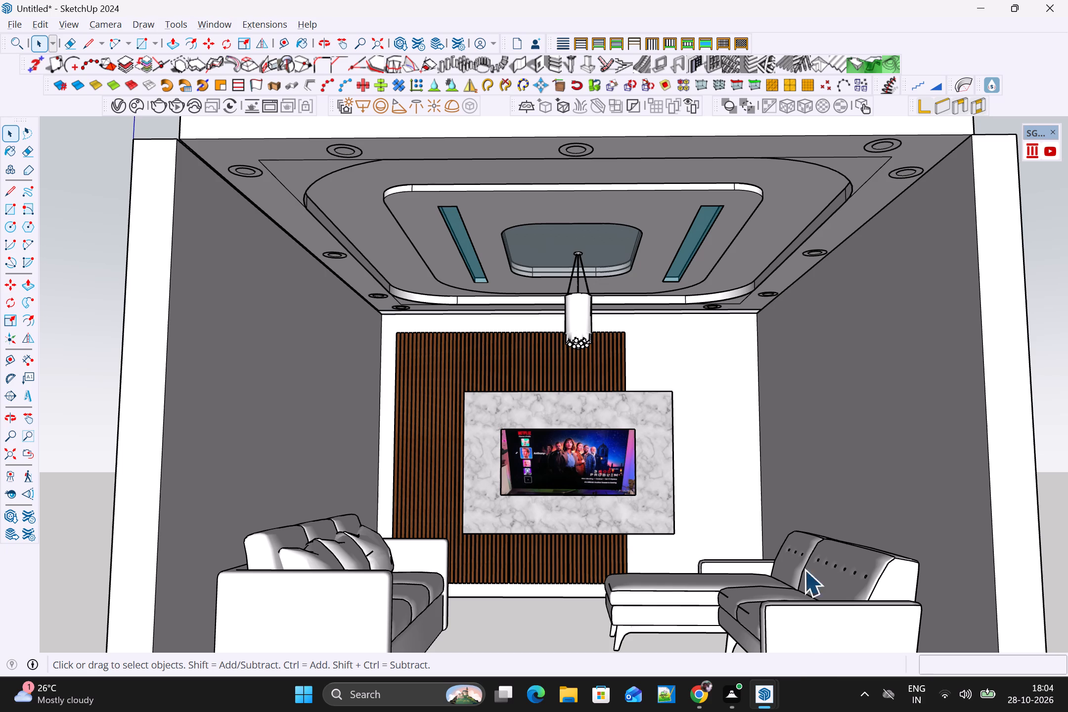
{"action": "scroll", "coordinate": [773, 442], "scroll_direction": "down", "scroll_amount": 2}
{"action": "middle_click_drag", "start_coordinate": [801, 477], "coordinate": [796, 489]}
{"action": "scroll", "coordinate": [794, 491], "scroll_direction": "up", "scroll_amount": 1}
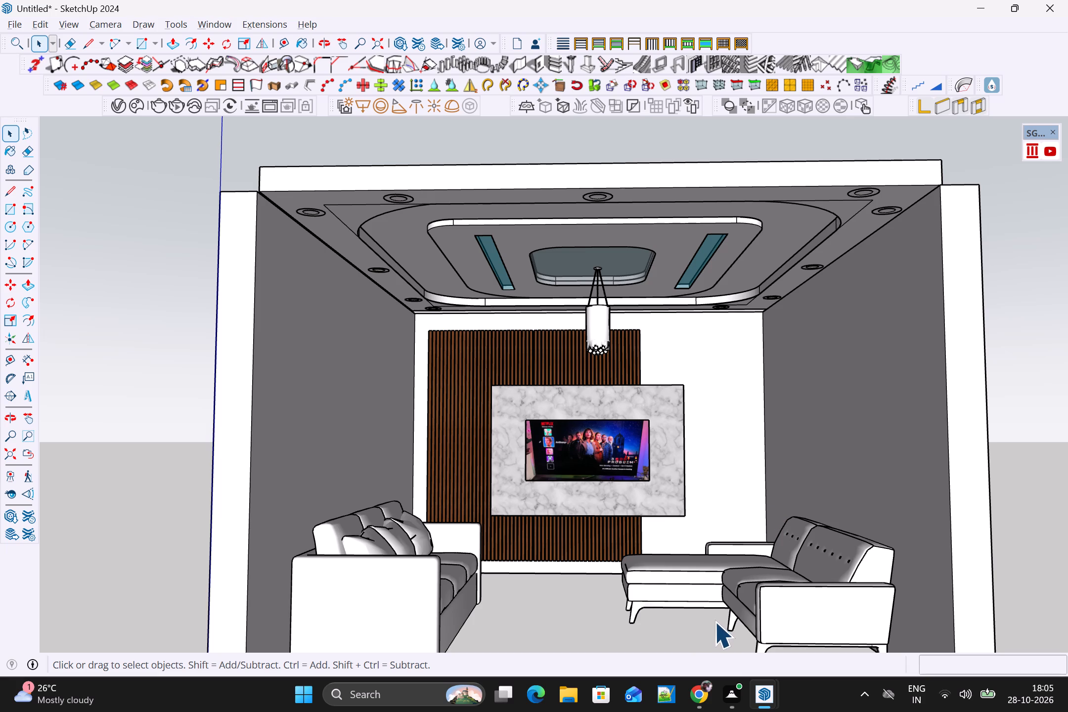
{"action": "scroll", "coordinate": [684, 499], "scroll_direction": "up", "scroll_amount": 1}
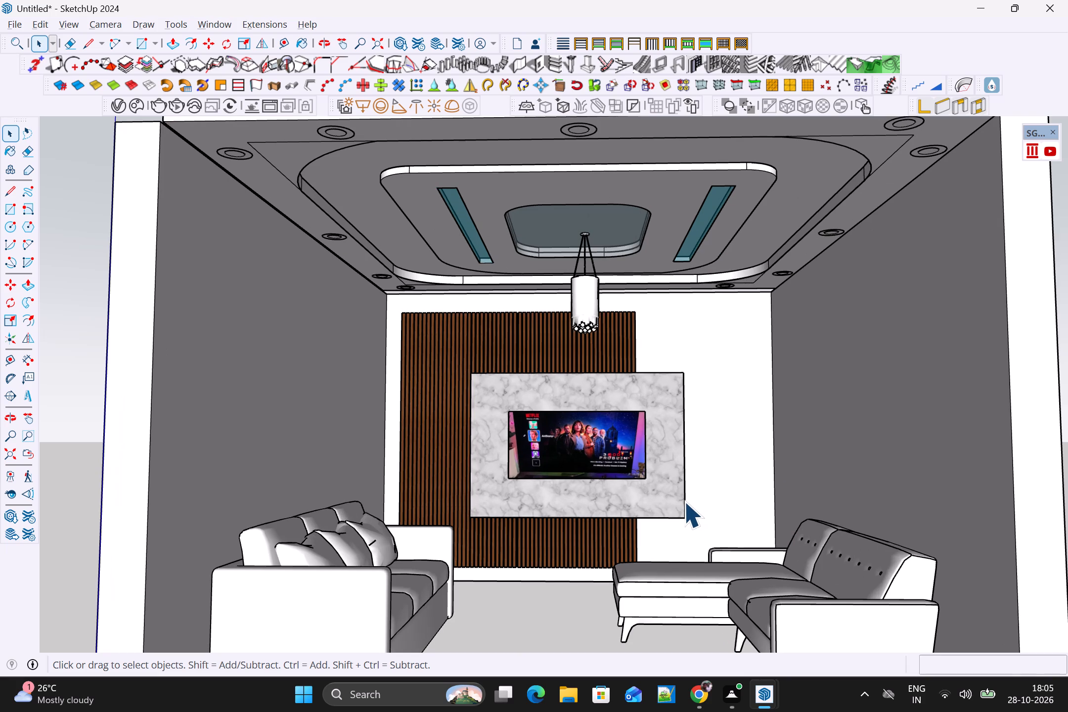
Switch back to the V-Ray Frame Buffer to view the rendered living room.
{"action": "key", "text": "alt+Tab"}
{"action": "left_click", "coordinate": [437, 362], "text": "alt"}
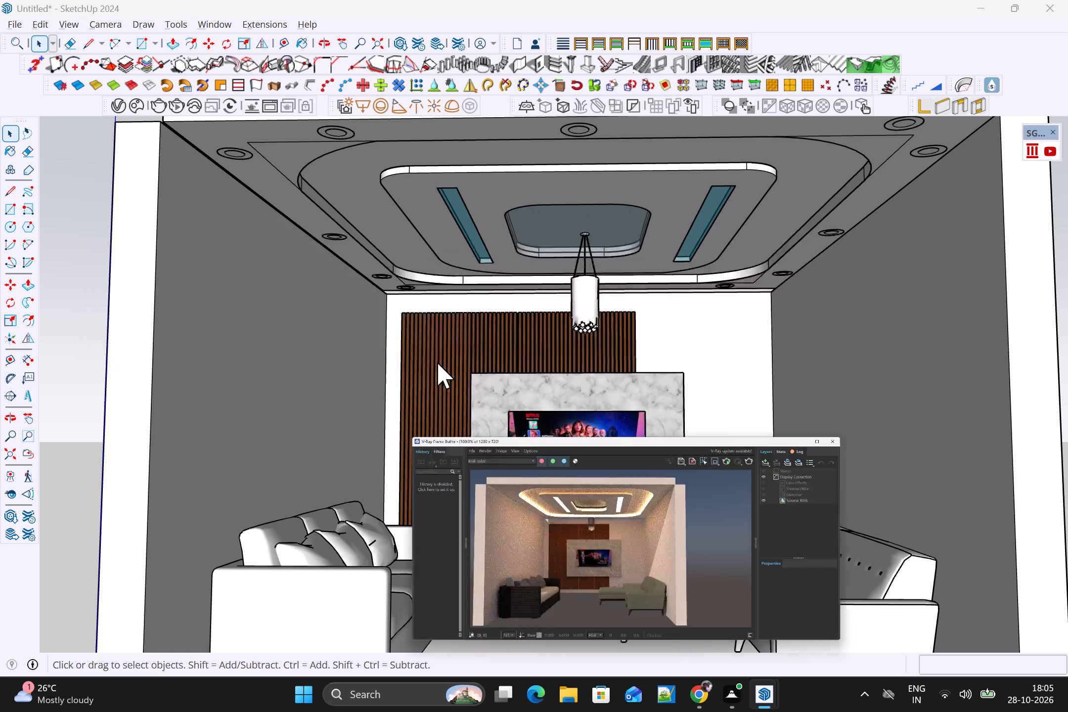
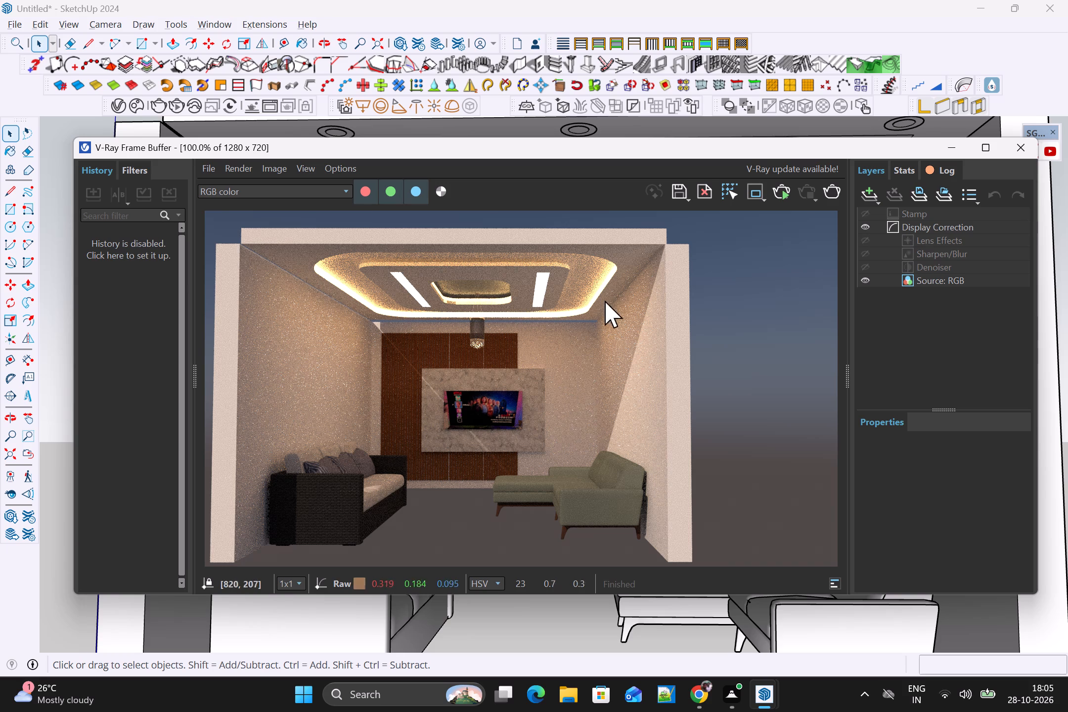
Start saving the rendered living room image and choose the FUJI SKETCHUP folder on the Desktop as its location.
{"action": "scroll", "coordinate": [556, 321], "scroll_direction": "up", "scroll_amount": 1, "text": "alt"}
{"action": "scroll", "coordinate": [556, 325], "scroll_direction": "down", "scroll_amount": 1, "text": "alt"}
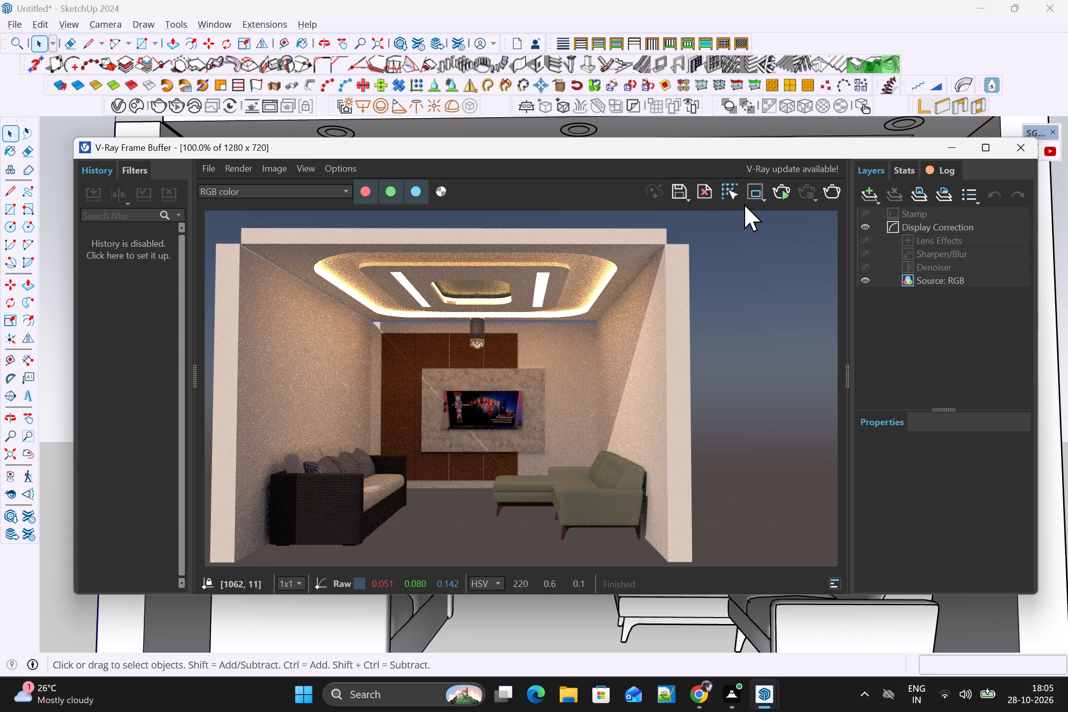
{"action": "scroll", "coordinate": [680, 197], "scroll_direction": "up", "scroll_amount": 1, "text": "alt"}
{"action": "left_click", "coordinate": [691, 197], "text": "alt"}
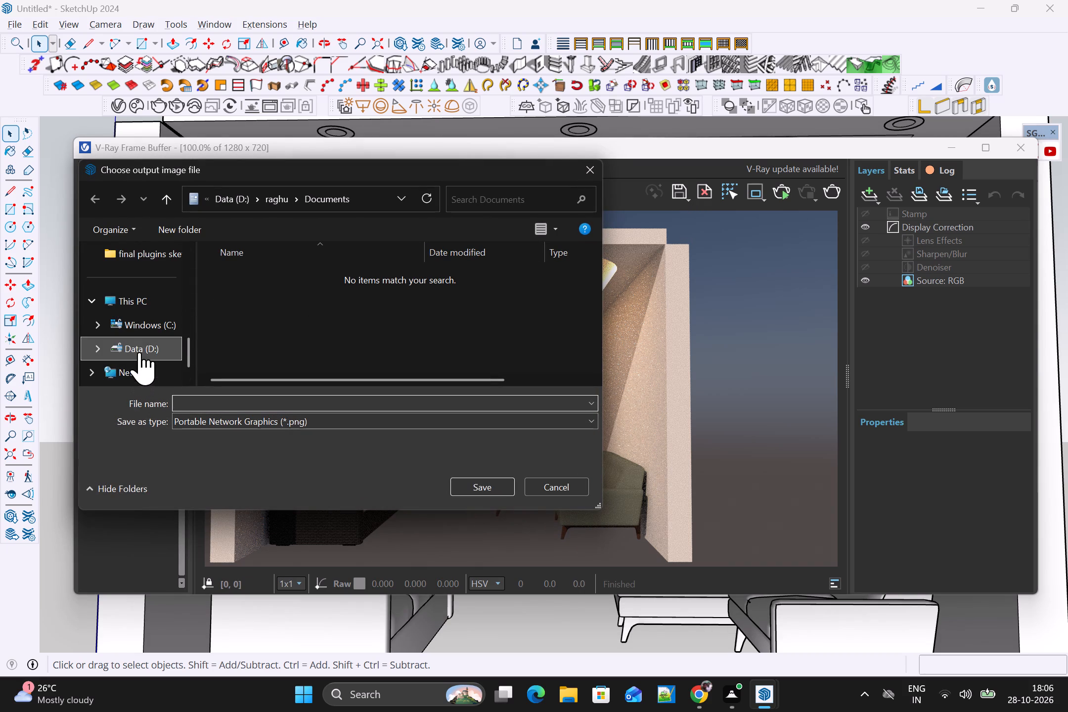
{"action": "scroll", "coordinate": [137, 338], "scroll_direction": "down", "scroll_amount": 1, "text": "alt"}
{"action": "scroll", "coordinate": [137, 338], "scroll_direction": "up", "scroll_amount": 1, "text": "alt"}
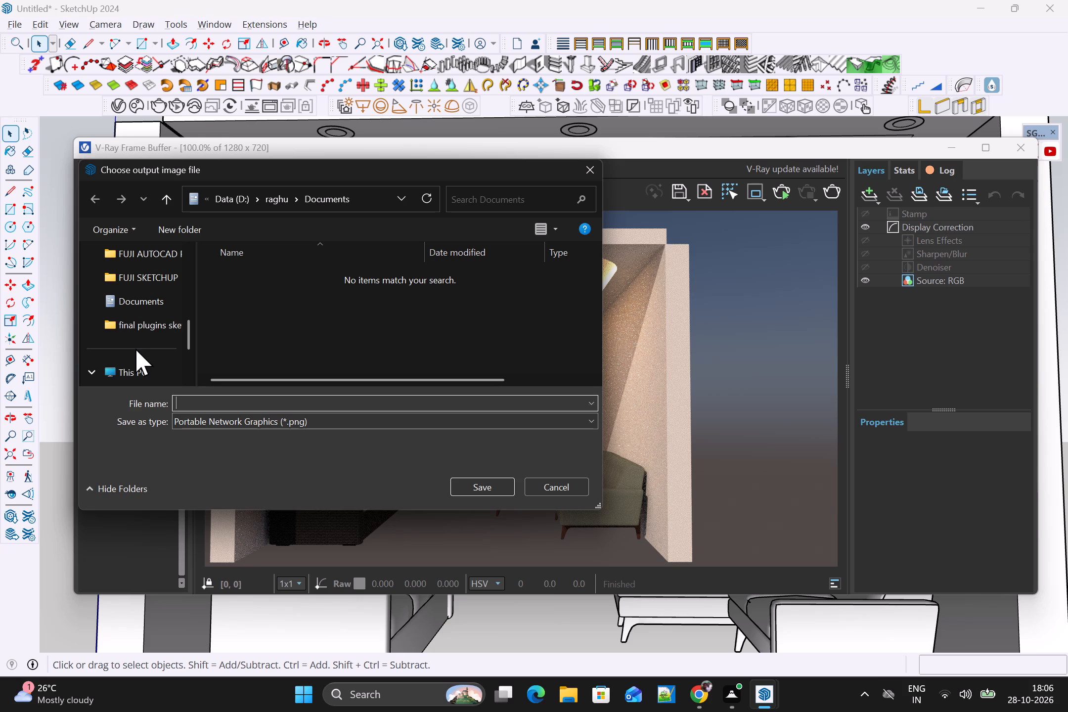
{"action": "scroll", "coordinate": [140, 372], "scroll_direction": "down", "scroll_amount": 1, "text": "alt"}
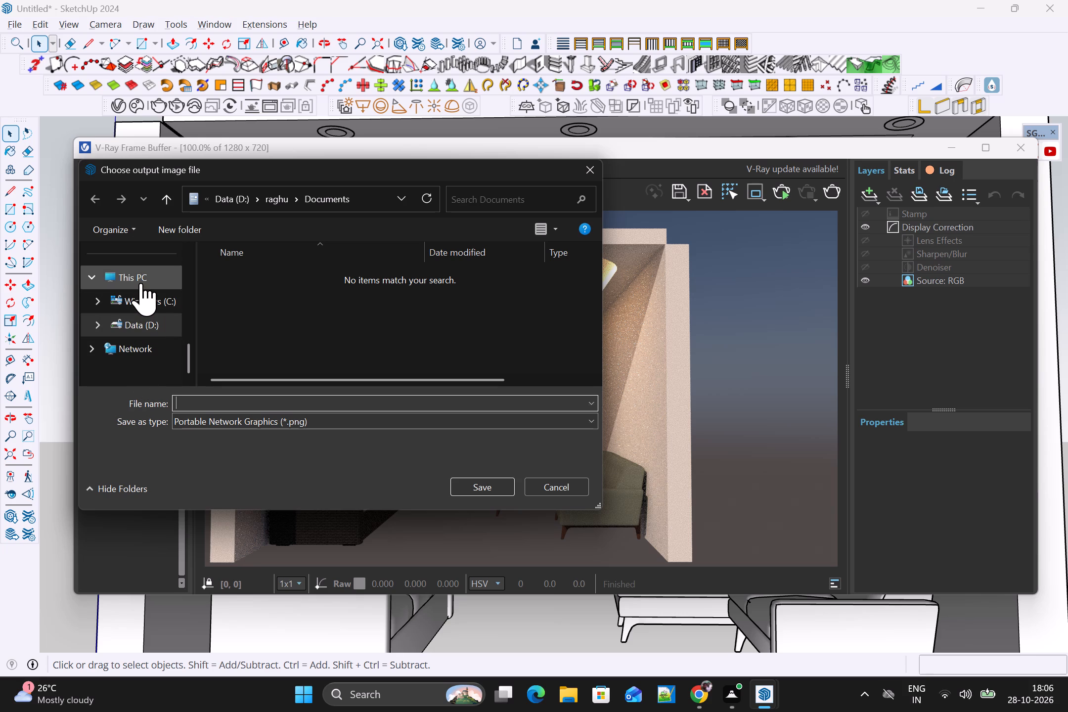
{"action": "left_click", "coordinate": [140, 282], "text": "alt"}
{"action": "scroll", "coordinate": [140, 281], "scroll_direction": "up", "scroll_amount": 1, "text": "alt"}
{"action": "left_click", "coordinate": [139, 284], "text": "alt"}
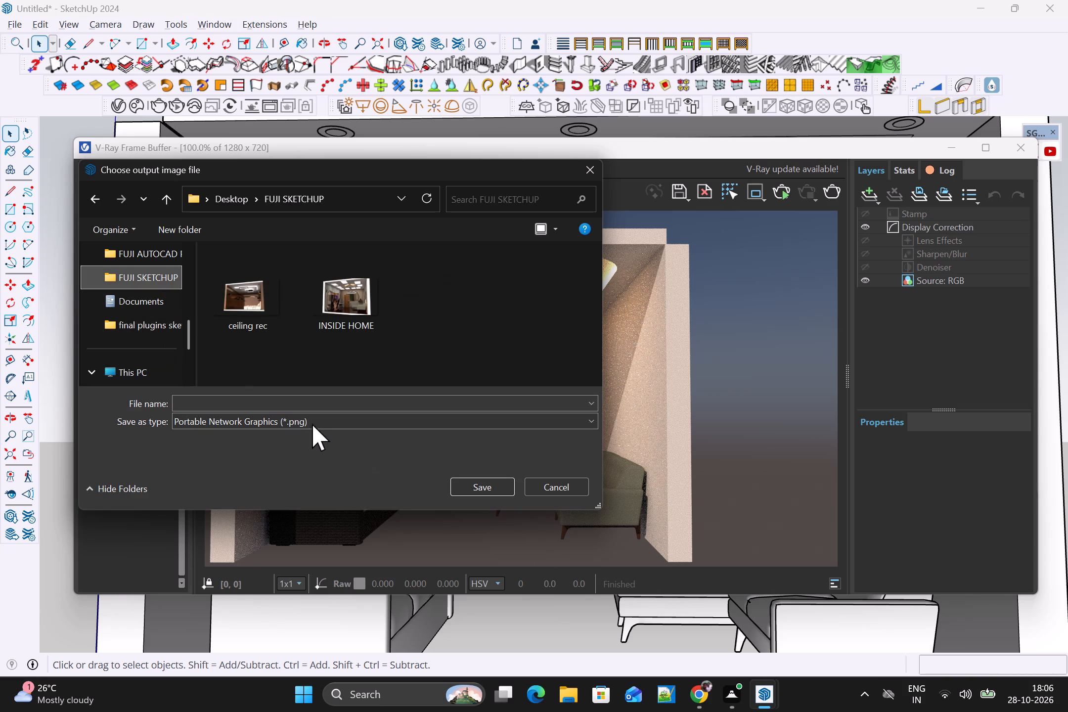
Save the render as a JPEG image named CEILING DESIGN-3 and close the V-Ray Frame Buffer.
{"action": "left_click", "coordinate": [297, 397], "text": "alt"}
{"action": "left_click", "coordinate": [287, 429], "text": "alt"}
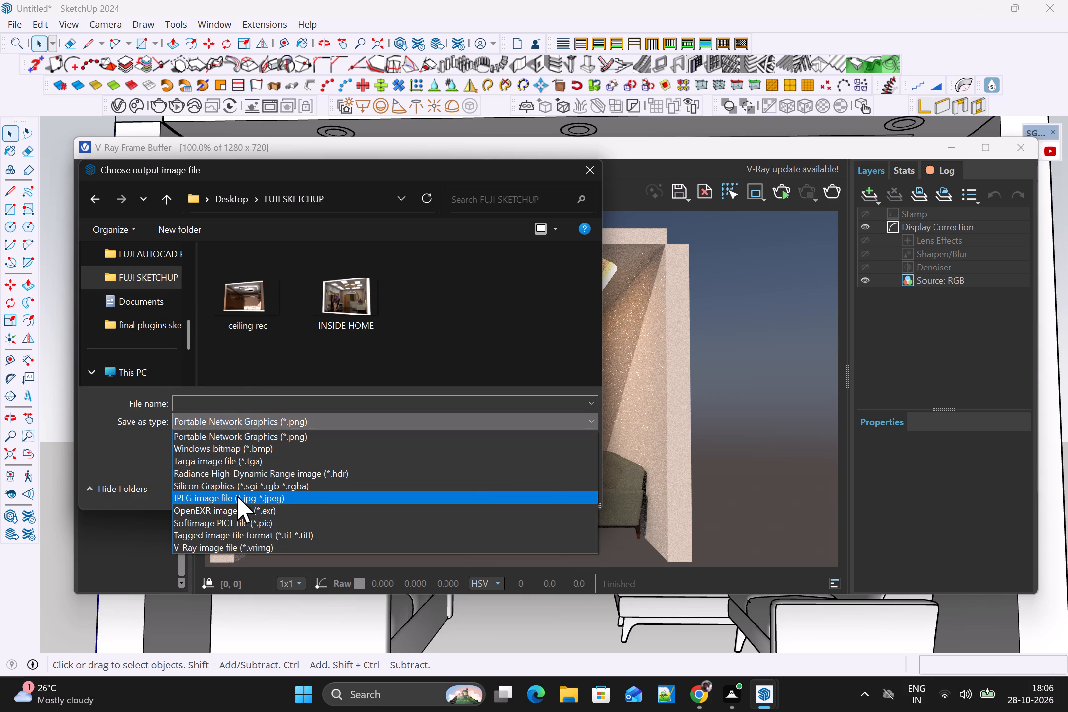
{"action": "left_click", "coordinate": [237, 496], "text": "alt"}
{"action": "left_click", "coordinate": [264, 404], "text": "alt"}
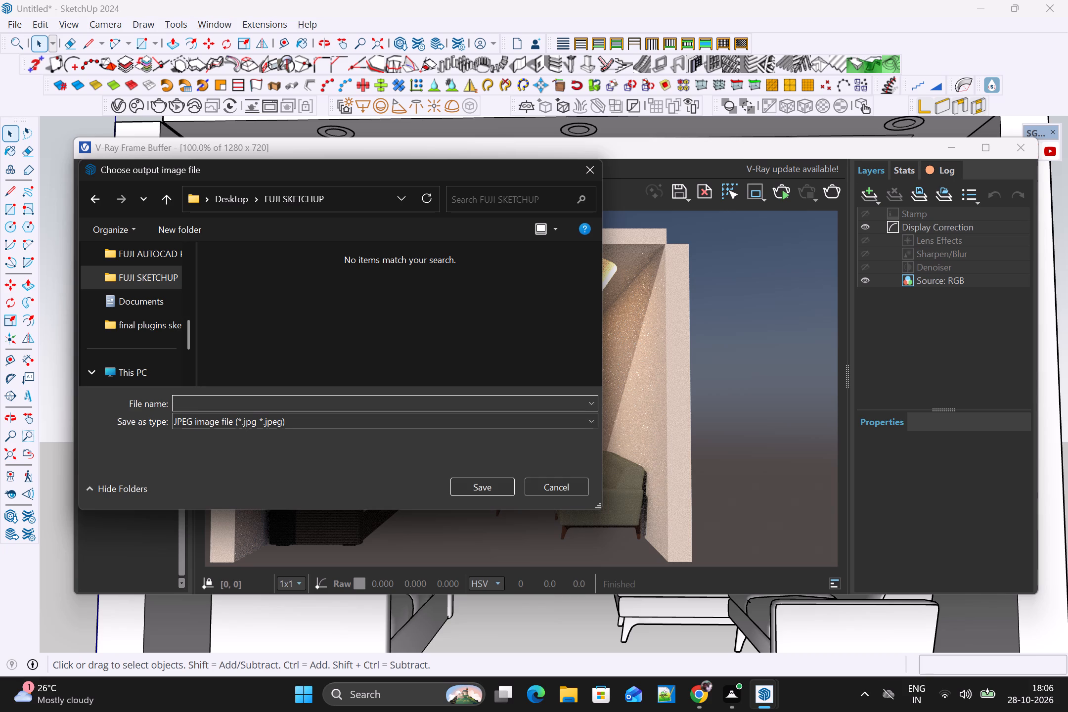
{"action": "type", "text": "CIOI"}
{"action": "key", "text": "BackSpace"}
{"action": "key", "text": "BackSpace"}
{"action": "key", "text": "BackSpace"}
{"action": "type", "text": "ILING DESIGN"}
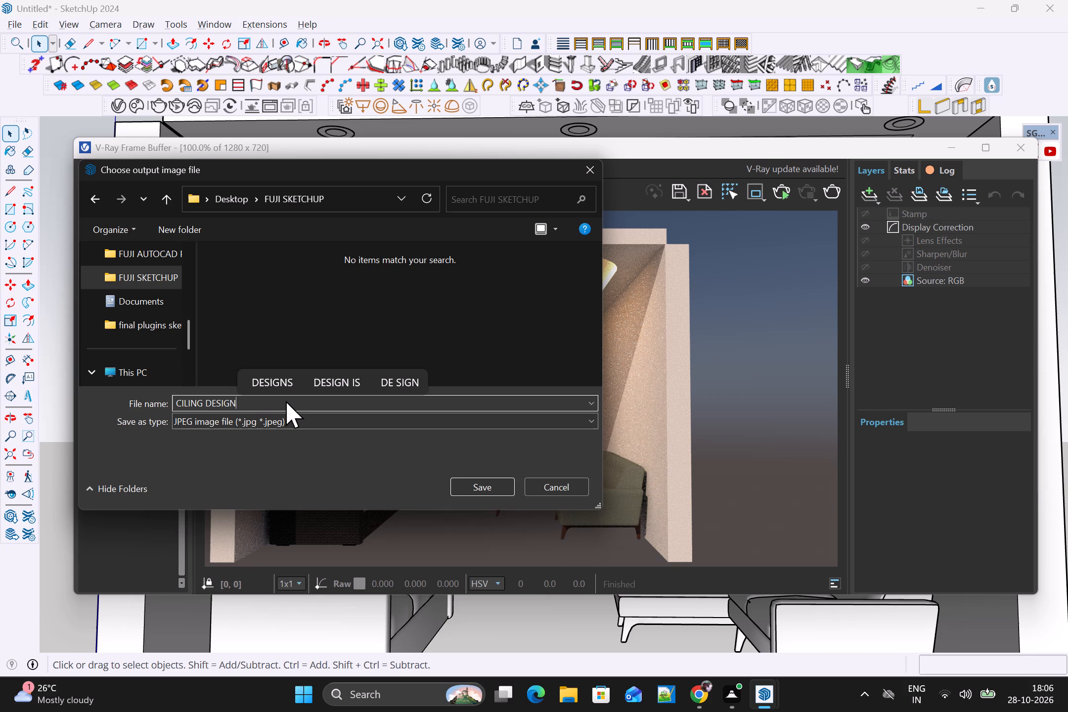
{"action": "key", "text": "minus"}
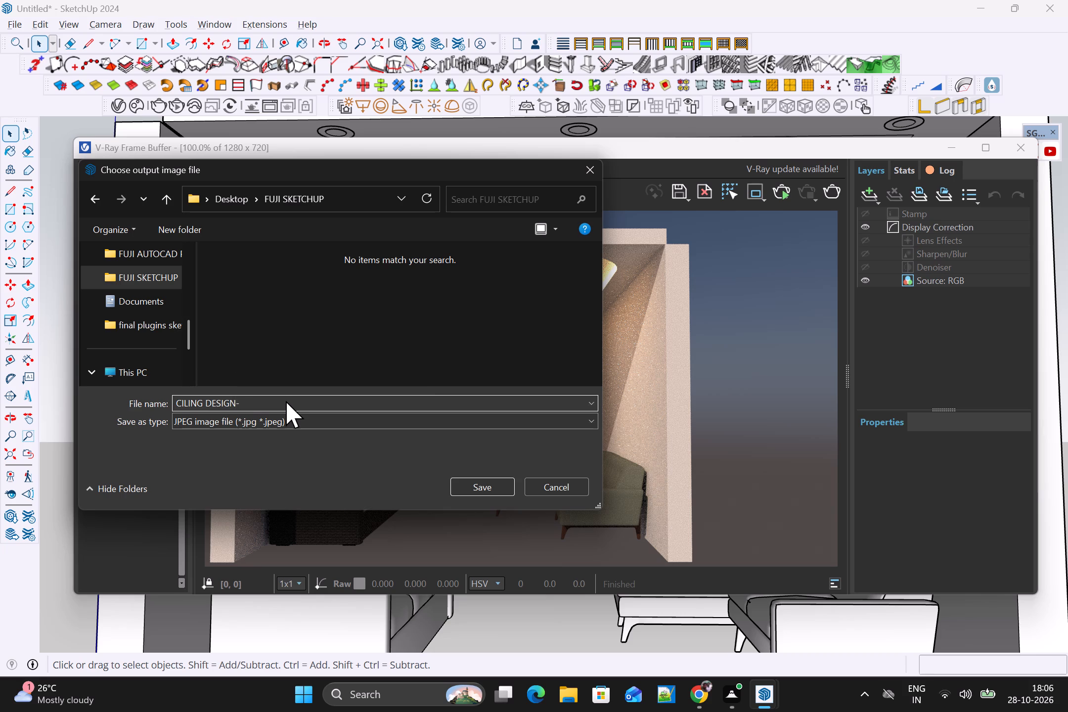
{"action": "key", "text": "3"}
{"action": "left_click", "coordinate": [182, 399], "text": "alt"}
{"action": "key", "text": "e"}
{"action": "key", "text": "Right"}
{"action": "key", "text": "i"}
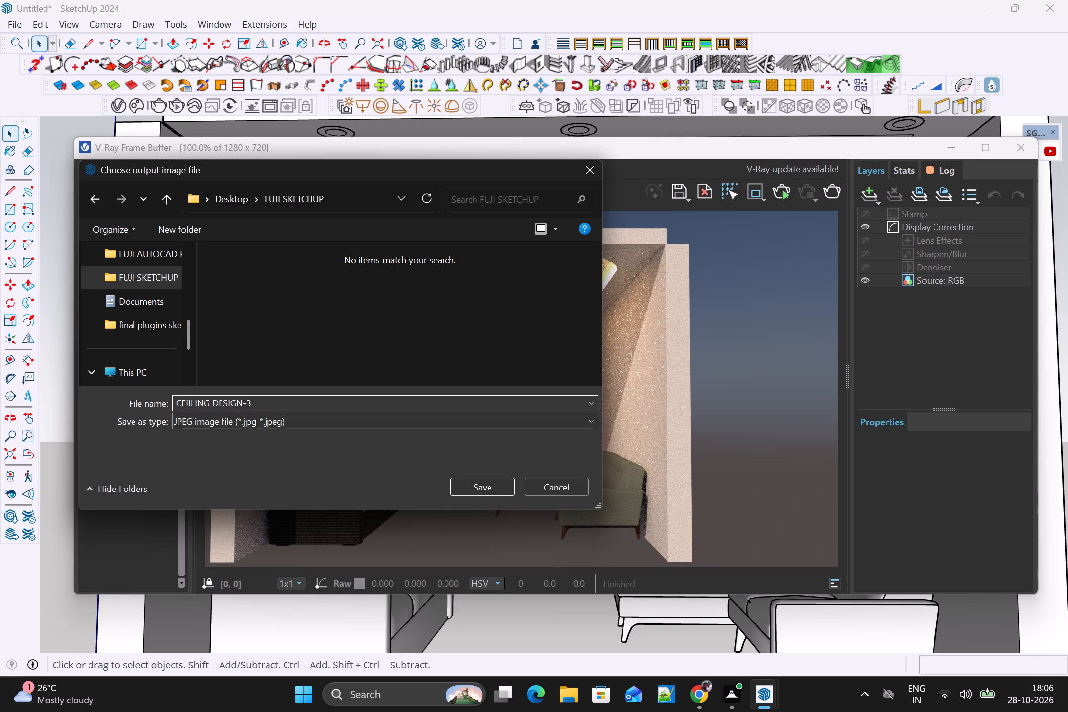
{"action": "key", "text": "BackSpace"}
{"action": "left_click", "coordinate": [465, 483], "text": "alt"}
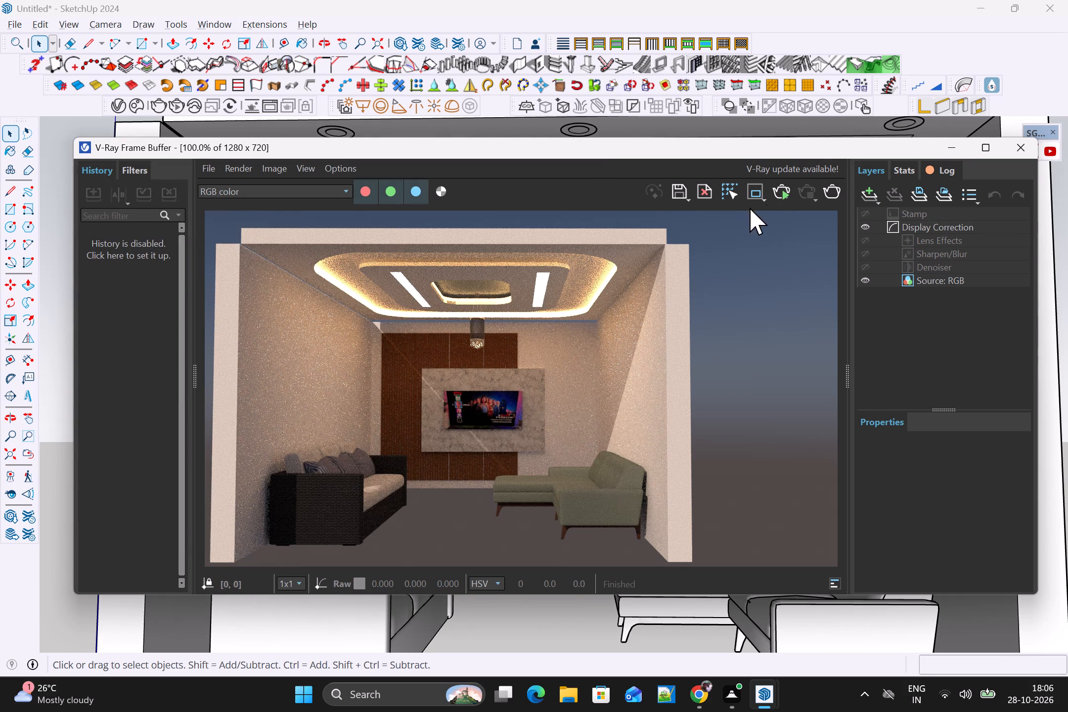
{"action": "left_click", "coordinate": [1015, 149], "text": "alt"}
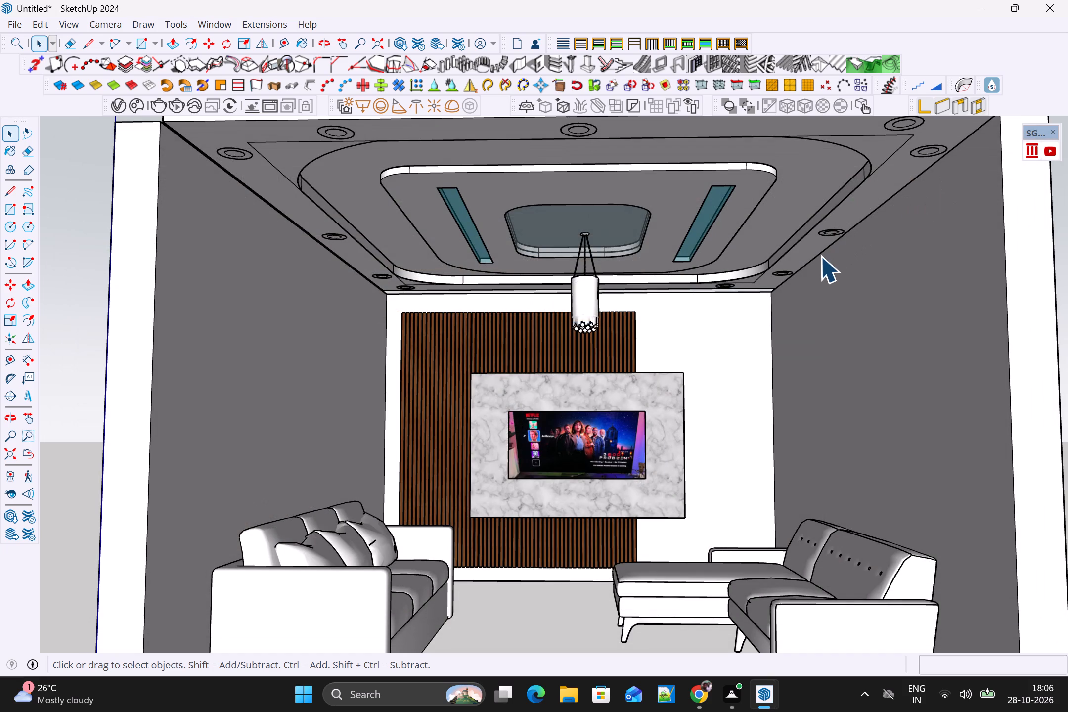
Examine the living room interior, false ceiling and the roof slab's fit over the walls from inside and above.
{"action": "scroll", "coordinate": [820, 262], "scroll_direction": "down", "scroll_amount": 2, "text": "alt"}
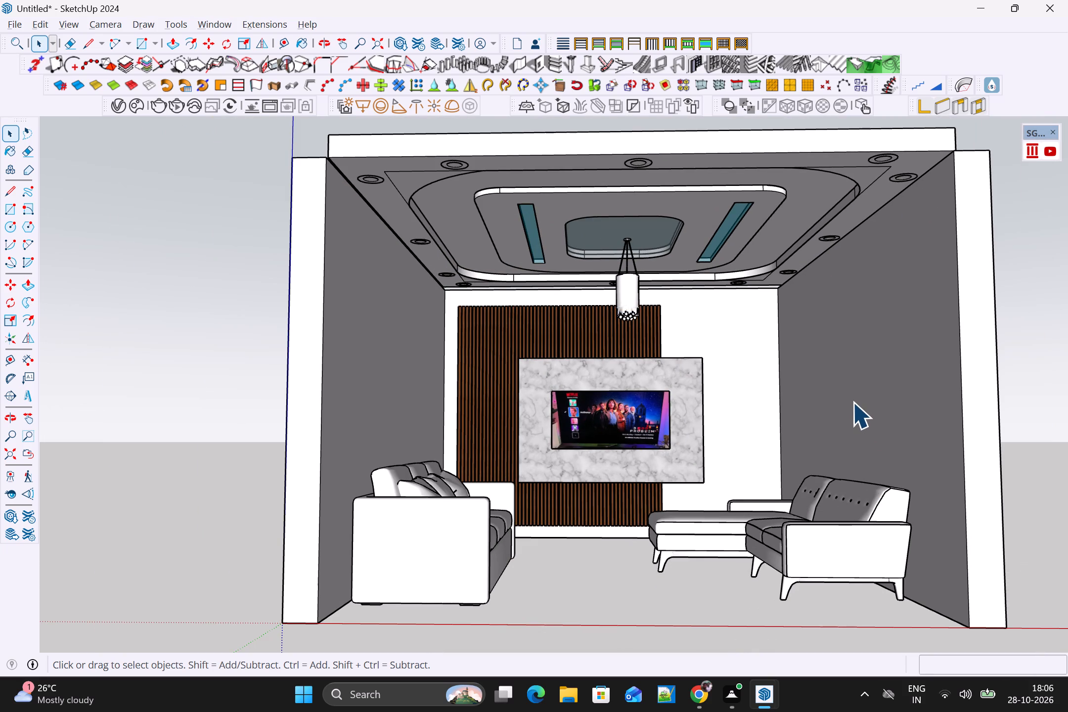
{"action": "middle_click_drag", "start_coordinate": [852, 402], "coordinate": [828, 423], "text": "alt"}
{"action": "middle_click_drag", "start_coordinate": [827, 380], "coordinate": [793, 402], "text": "shift"}
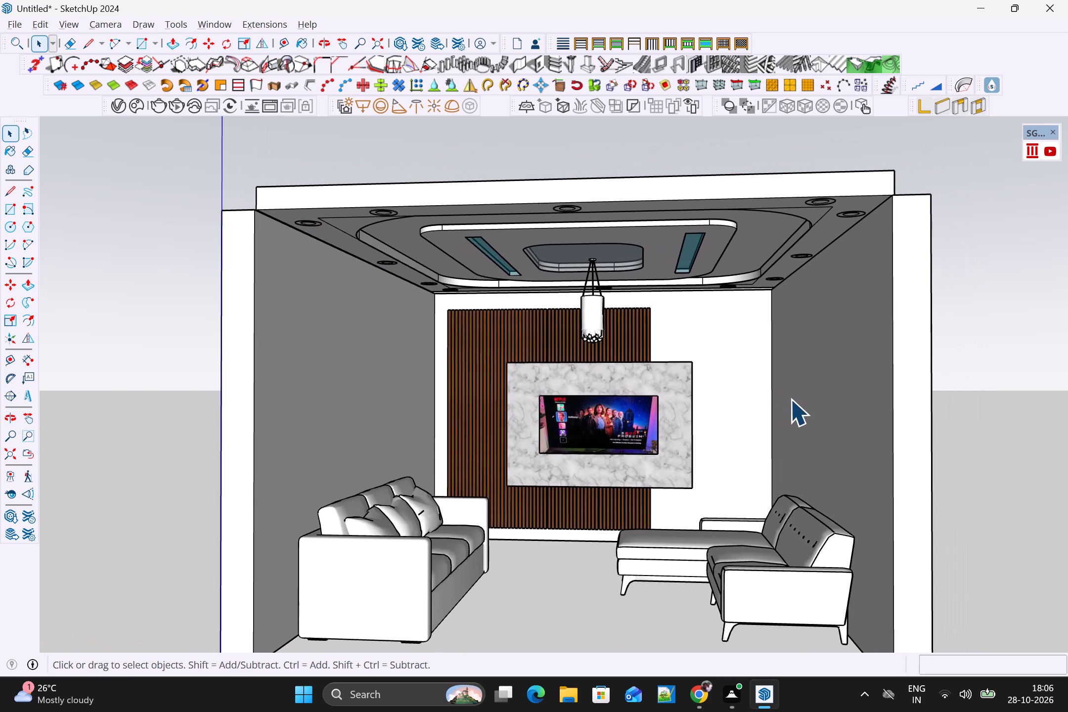
{"action": "scroll", "coordinate": [790, 397], "scroll_direction": "up", "scroll_amount": 1}
{"action": "middle_click_drag", "start_coordinate": [801, 391], "coordinate": [809, 368]}
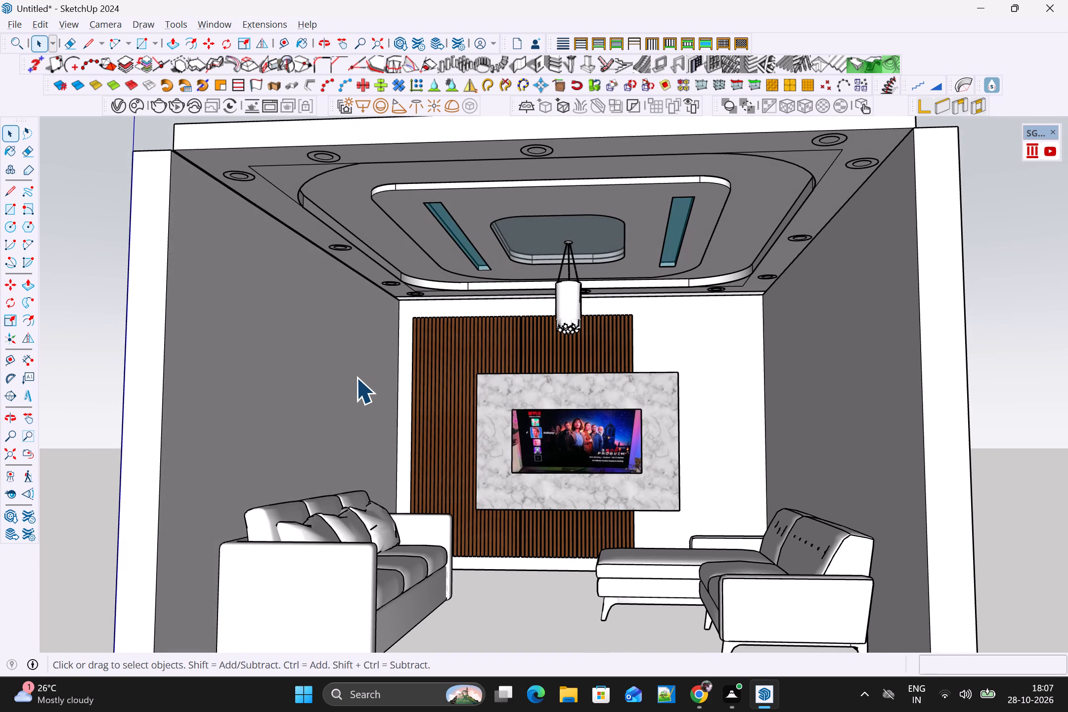
{"action": "scroll", "coordinate": [355, 377], "scroll_direction": "down", "scroll_amount": 1}
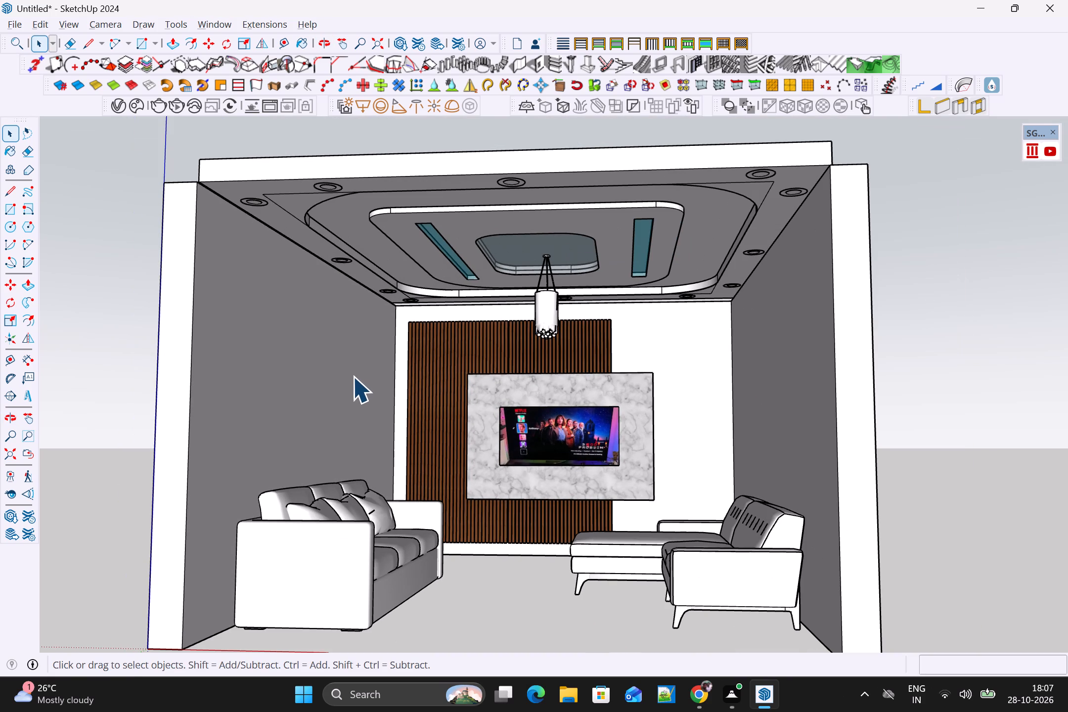
{"action": "scroll", "coordinate": [351, 376], "scroll_direction": "up", "scroll_amount": 1}
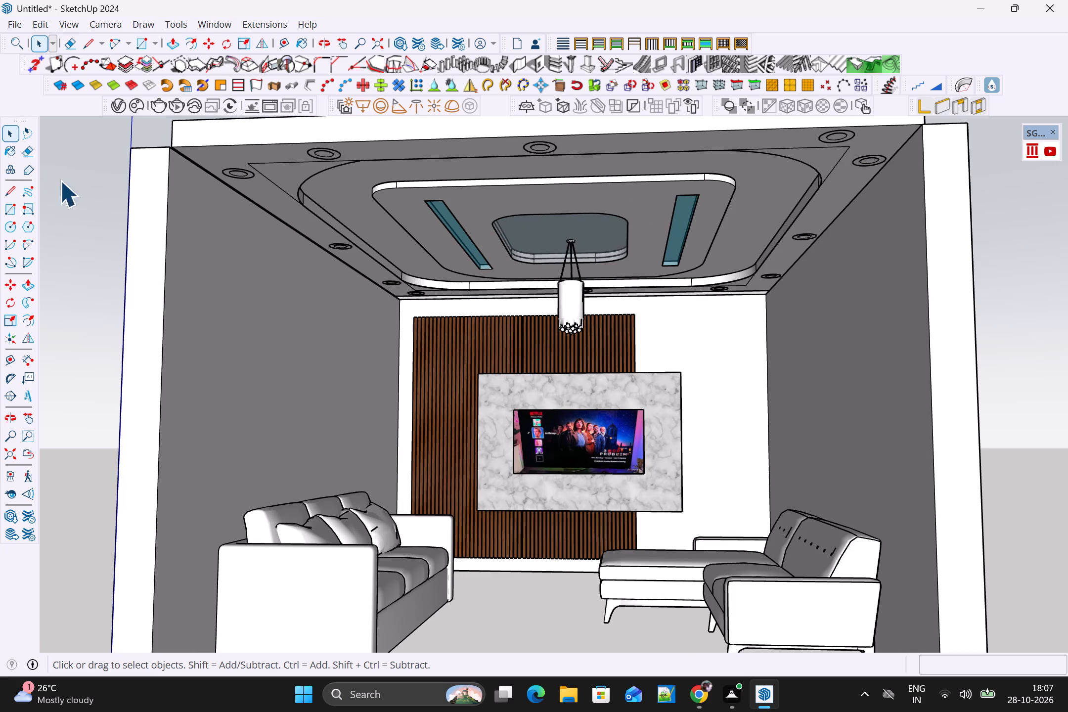
{"action": "middle_click_drag", "start_coordinate": [128, 203], "coordinate": [366, 396]}
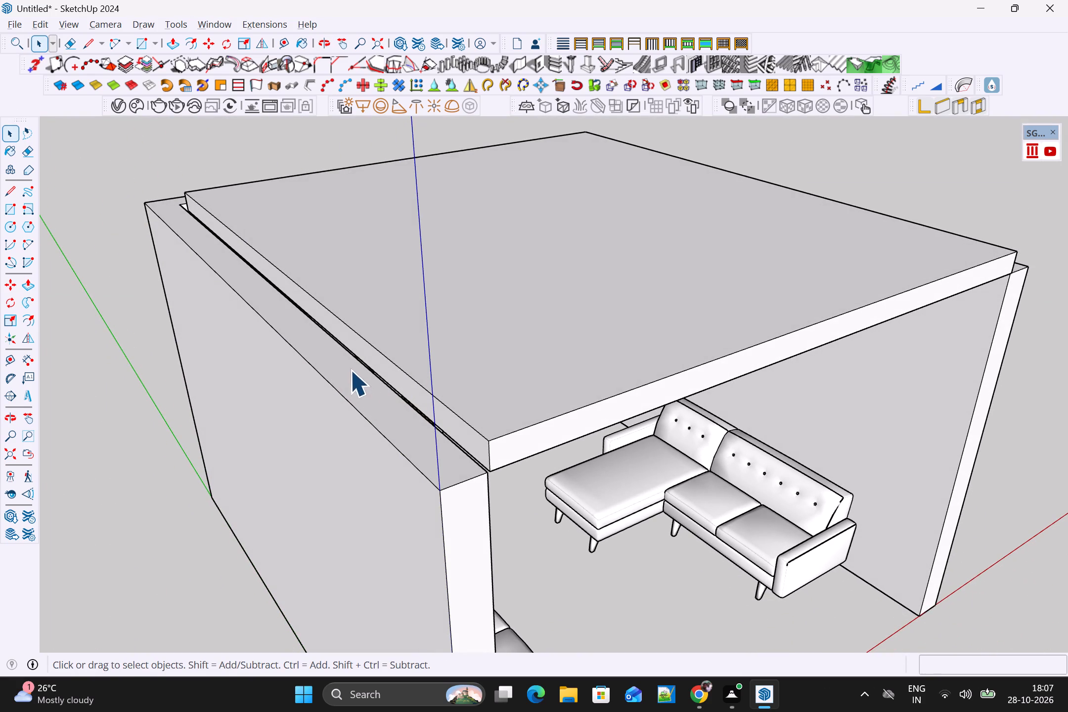
{"action": "left_click", "coordinate": [19, 24]}
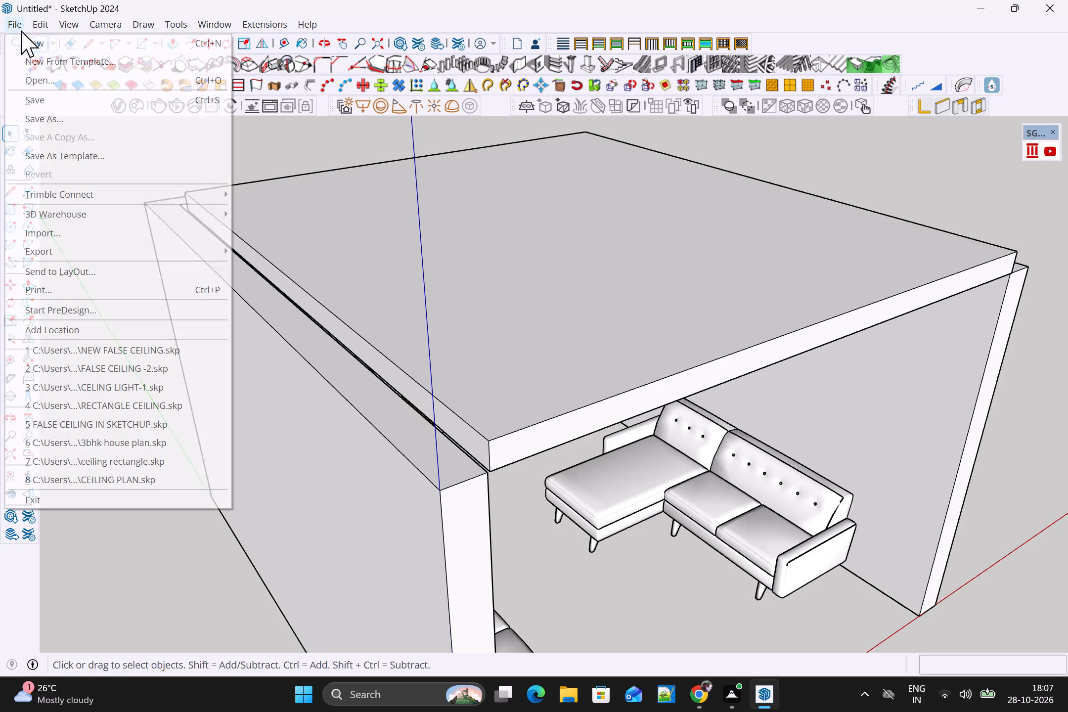
Open the ceiling group and Push/Pull the slab's left side face about 9 1/2" out to the left wall's outer corner.
{"action": "left_click", "coordinate": [493, 273]}
{"action": "middle_click_drag", "start_coordinate": [503, 323], "coordinate": [437, 225]}
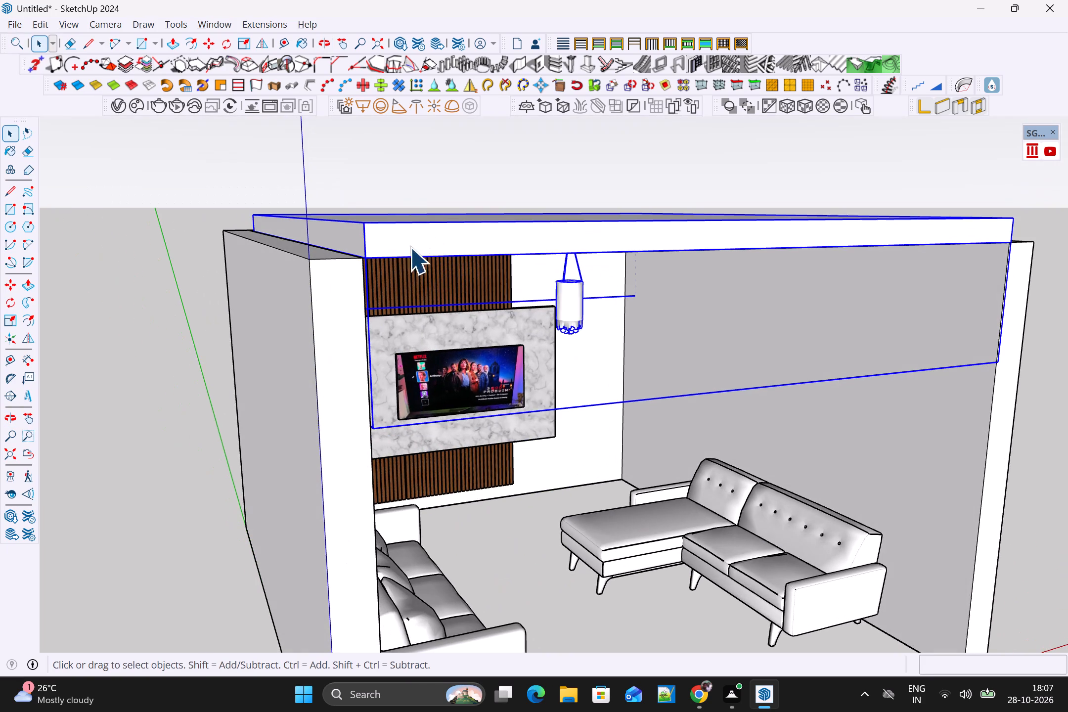
{"action": "triple_click", "coordinate": [347, 241]}
{"action": "left_click", "coordinate": [347, 241]}
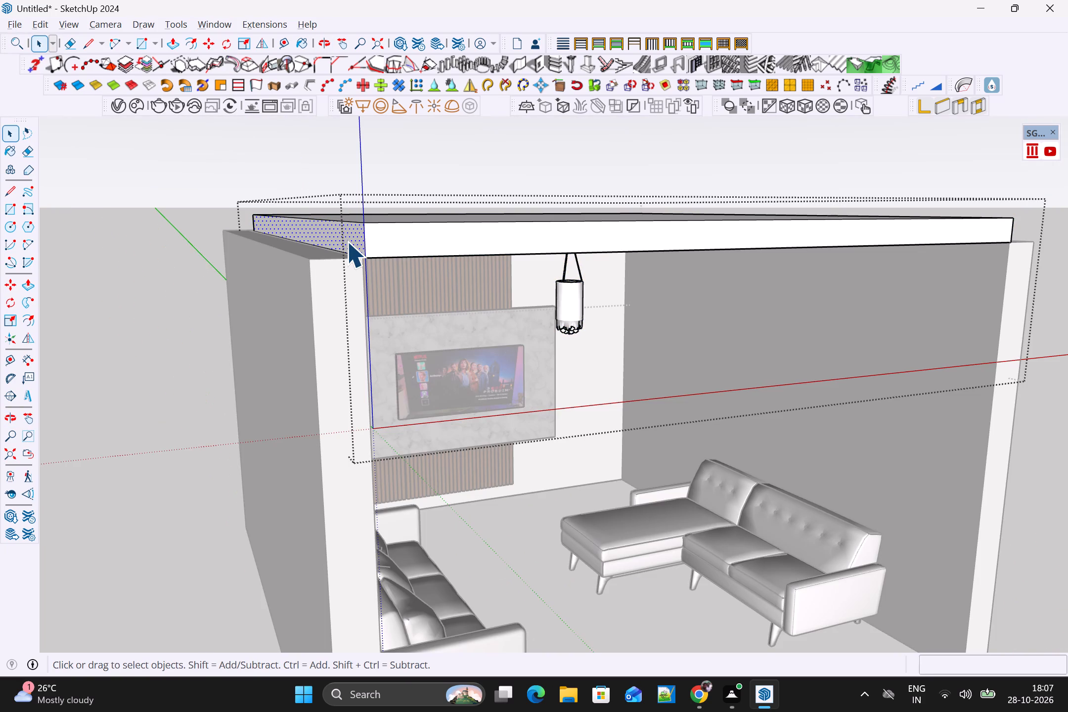
{"action": "key", "text": "p"}
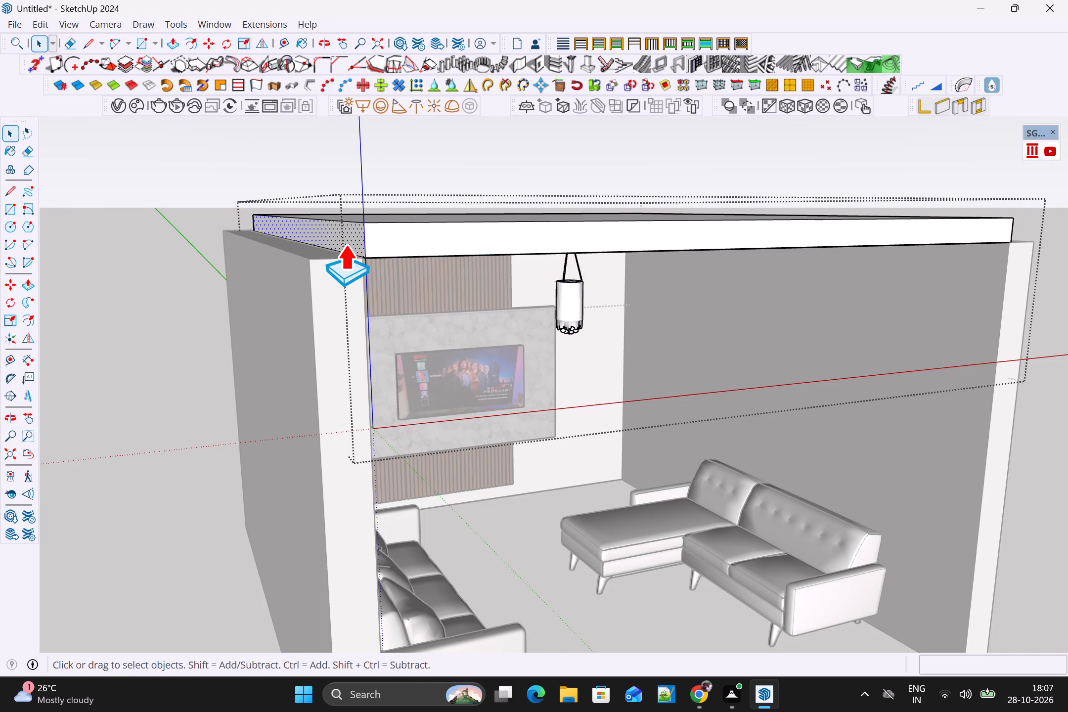
{"action": "left_click", "coordinate": [349, 231]}
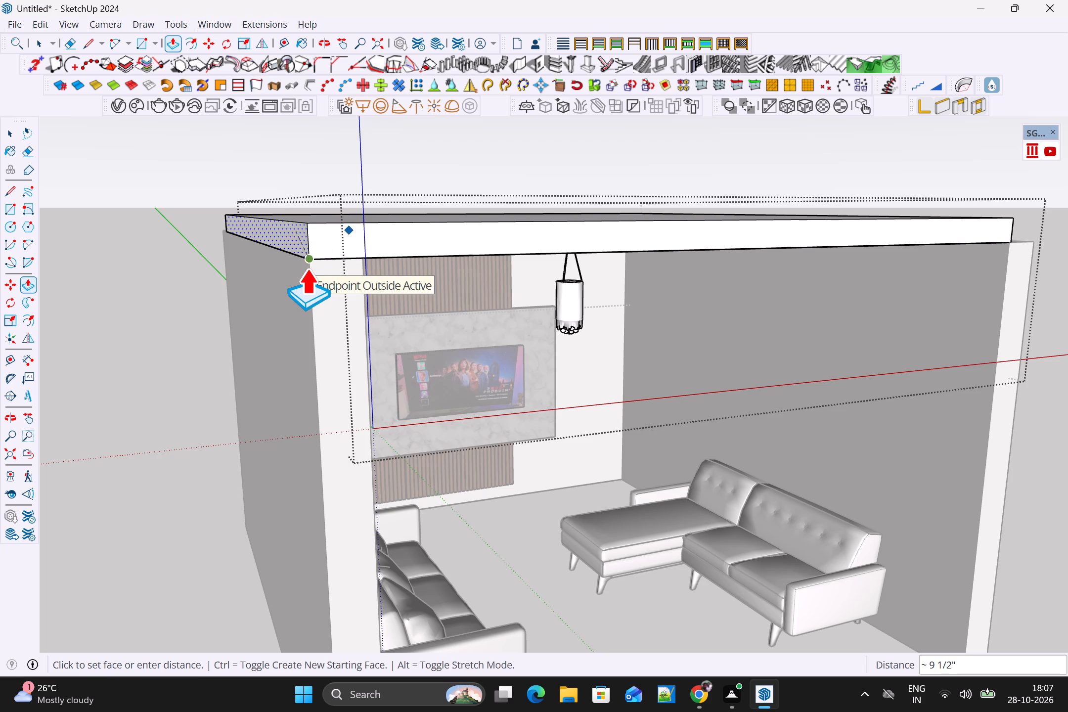
{"action": "left_click", "coordinate": [307, 267]}
Push/Pull the ceiling slab's opposite side face outward over the top of the right wall.
{"action": "scroll", "coordinate": [357, 270], "scroll_direction": "down", "scroll_amount": 2}
{"action": "middle_click_drag", "start_coordinate": [978, 324], "coordinate": [480, 348]}
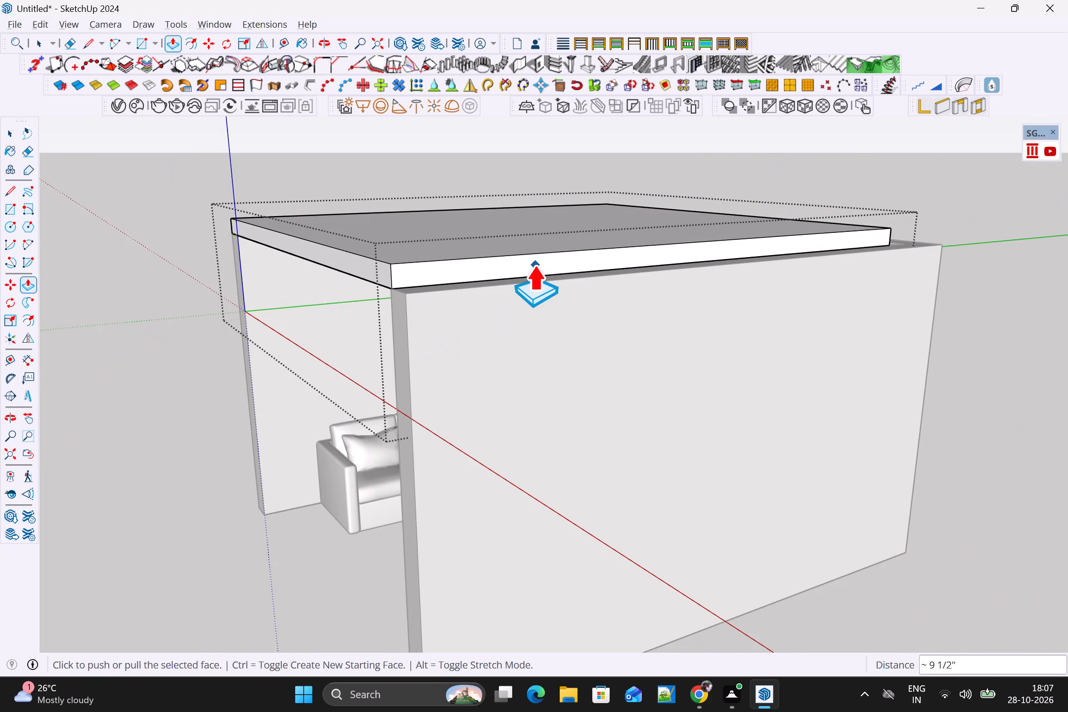
{"action": "scroll", "coordinate": [527, 259], "scroll_direction": "up", "scroll_amount": 5}
{"action": "key", "text": "space"}
{"action": "double_click", "coordinate": [502, 266]}
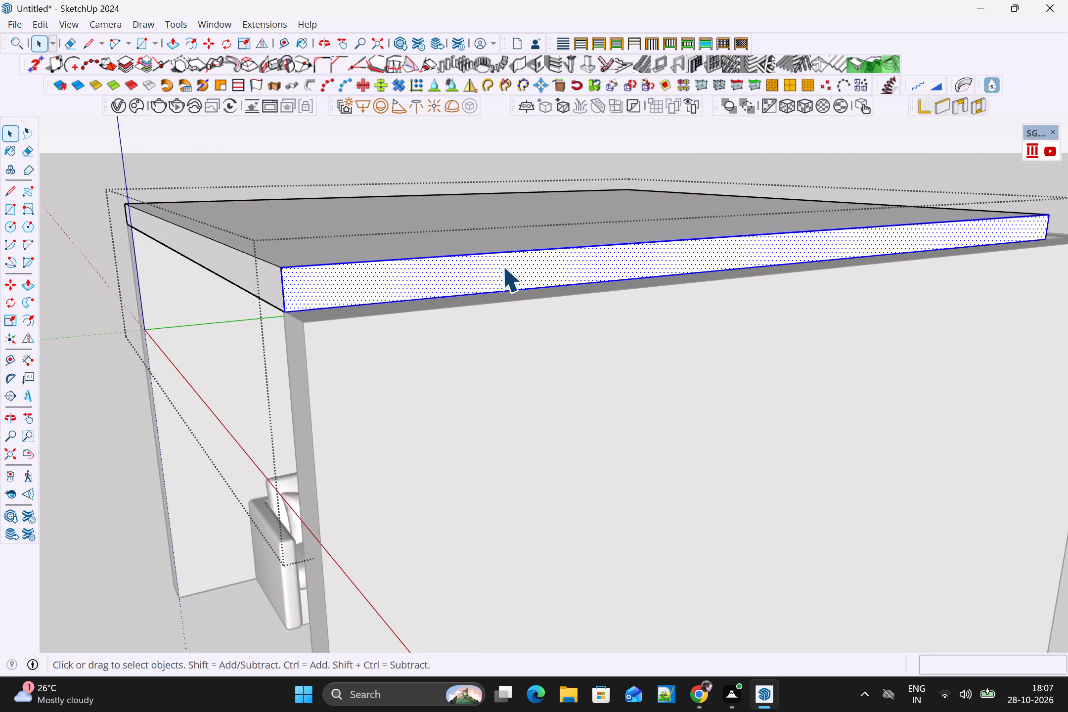
{"action": "key", "text": "p"}
{"action": "left_click", "coordinate": [501, 266]}
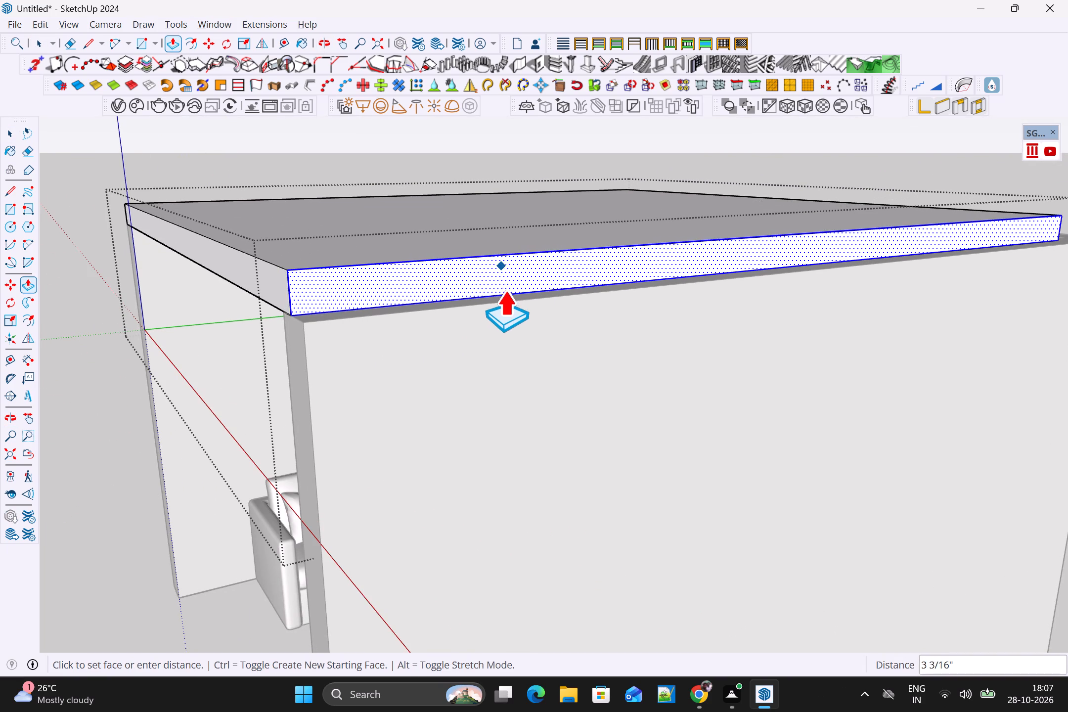
{"action": "left_click", "coordinate": [500, 314]}
{"action": "key", "text": "space"}
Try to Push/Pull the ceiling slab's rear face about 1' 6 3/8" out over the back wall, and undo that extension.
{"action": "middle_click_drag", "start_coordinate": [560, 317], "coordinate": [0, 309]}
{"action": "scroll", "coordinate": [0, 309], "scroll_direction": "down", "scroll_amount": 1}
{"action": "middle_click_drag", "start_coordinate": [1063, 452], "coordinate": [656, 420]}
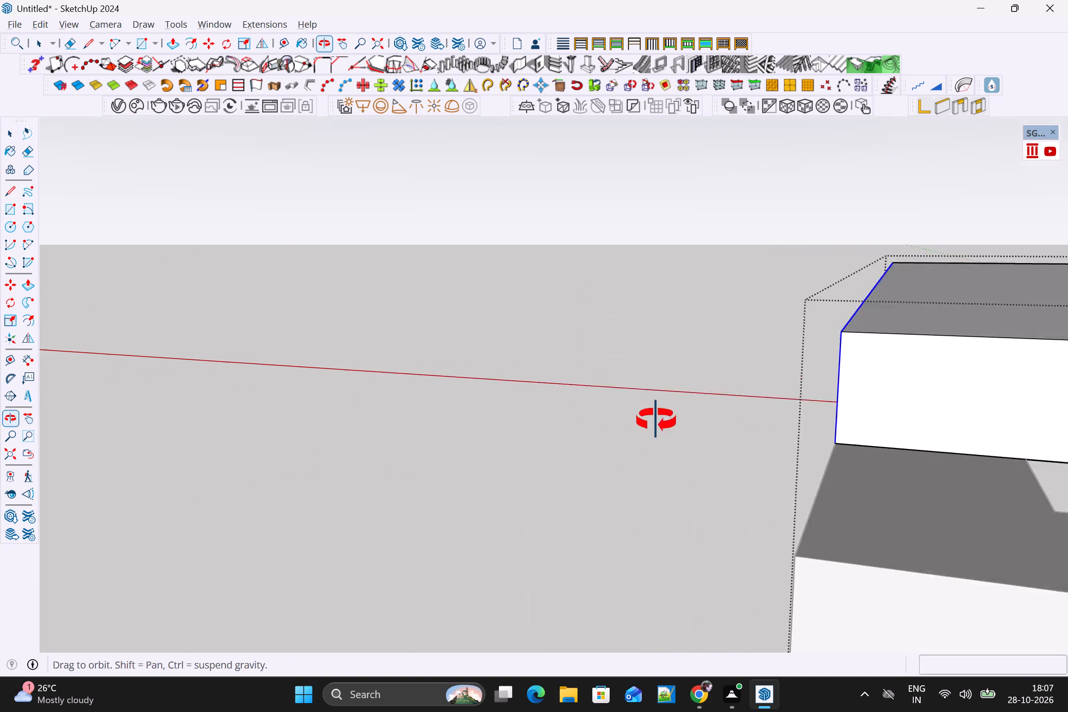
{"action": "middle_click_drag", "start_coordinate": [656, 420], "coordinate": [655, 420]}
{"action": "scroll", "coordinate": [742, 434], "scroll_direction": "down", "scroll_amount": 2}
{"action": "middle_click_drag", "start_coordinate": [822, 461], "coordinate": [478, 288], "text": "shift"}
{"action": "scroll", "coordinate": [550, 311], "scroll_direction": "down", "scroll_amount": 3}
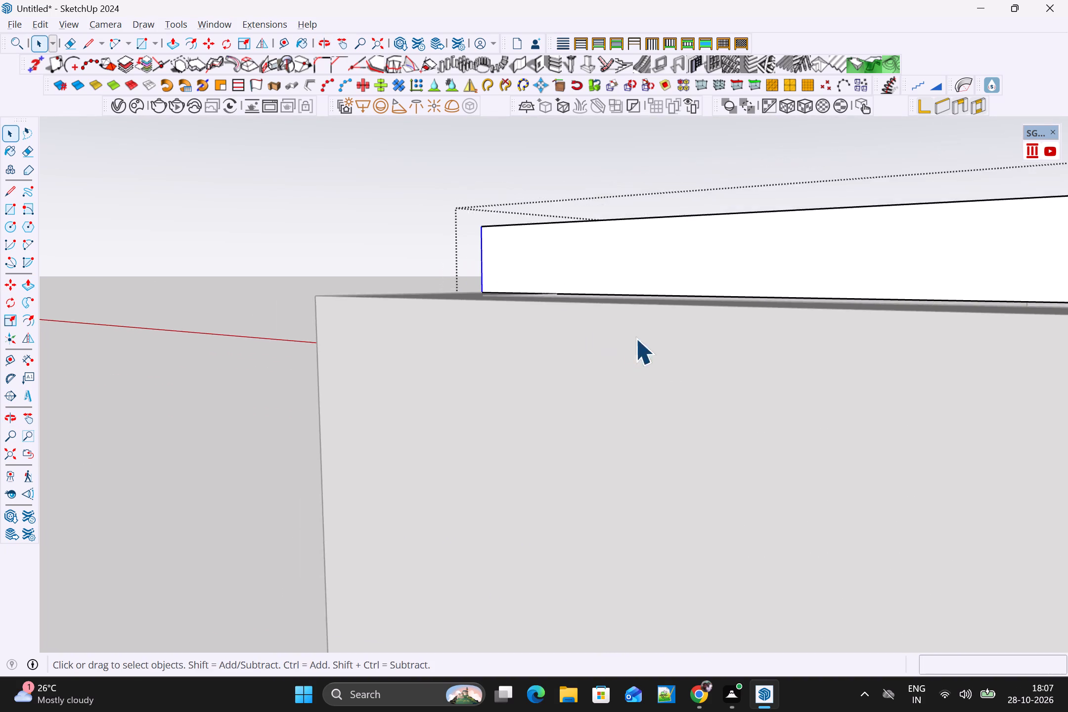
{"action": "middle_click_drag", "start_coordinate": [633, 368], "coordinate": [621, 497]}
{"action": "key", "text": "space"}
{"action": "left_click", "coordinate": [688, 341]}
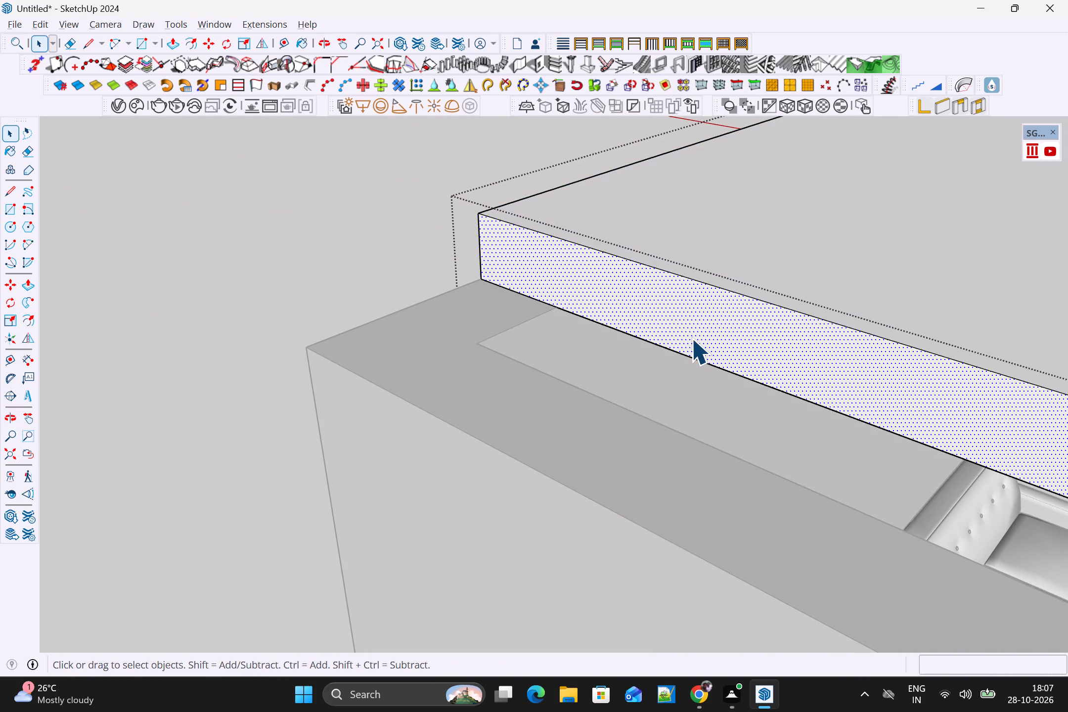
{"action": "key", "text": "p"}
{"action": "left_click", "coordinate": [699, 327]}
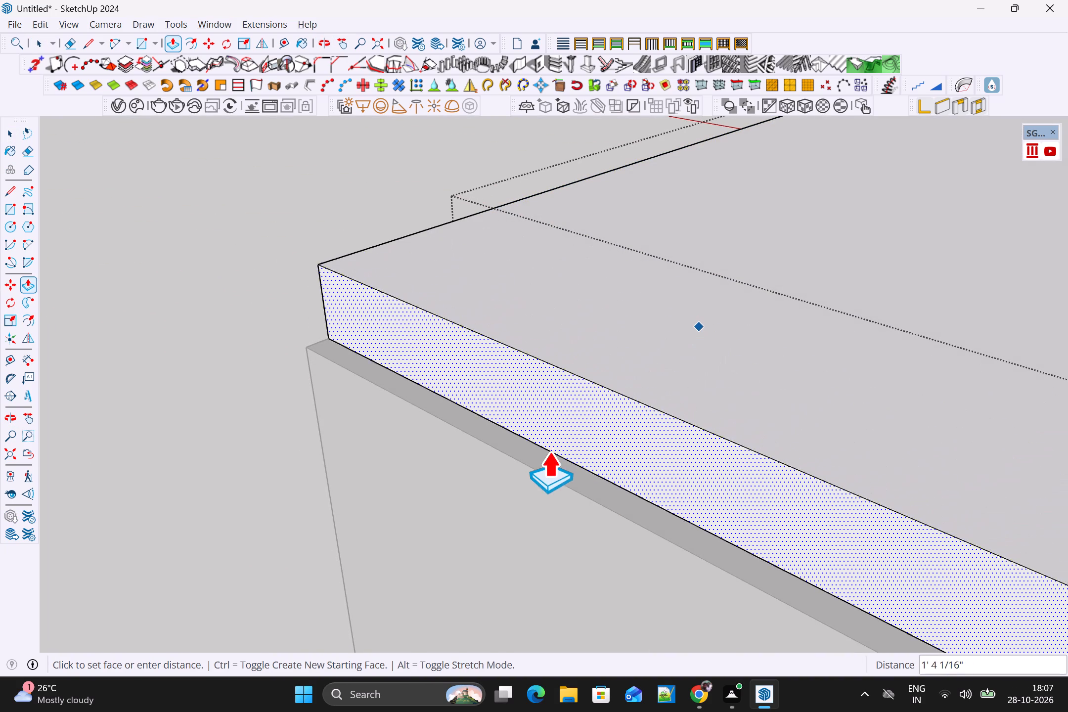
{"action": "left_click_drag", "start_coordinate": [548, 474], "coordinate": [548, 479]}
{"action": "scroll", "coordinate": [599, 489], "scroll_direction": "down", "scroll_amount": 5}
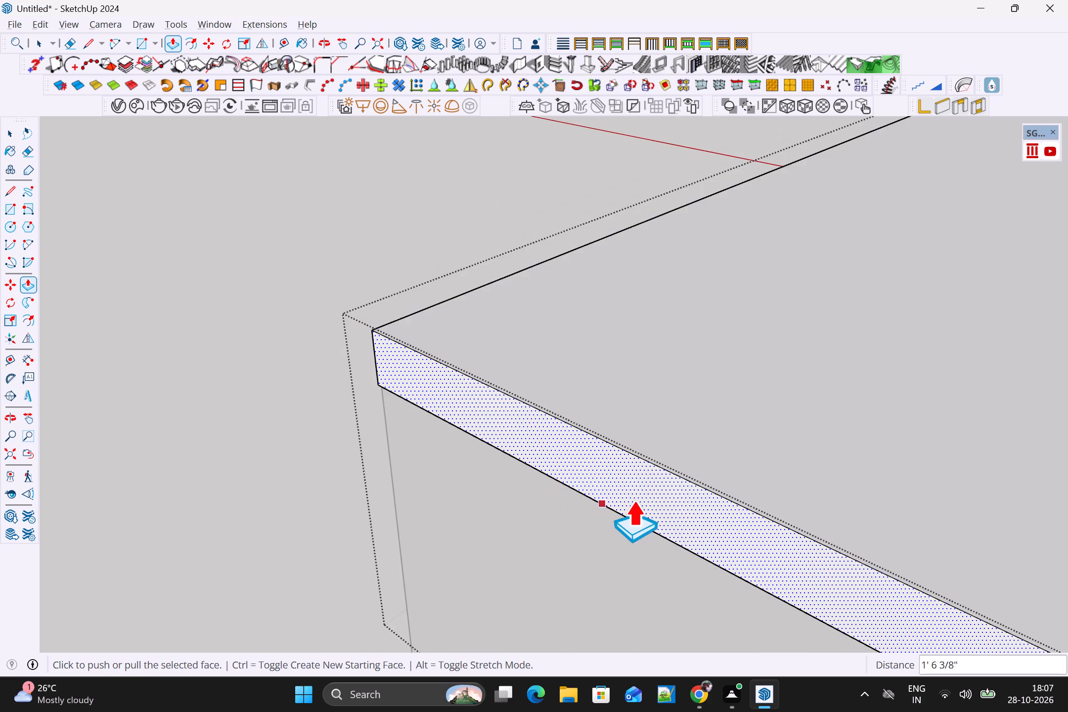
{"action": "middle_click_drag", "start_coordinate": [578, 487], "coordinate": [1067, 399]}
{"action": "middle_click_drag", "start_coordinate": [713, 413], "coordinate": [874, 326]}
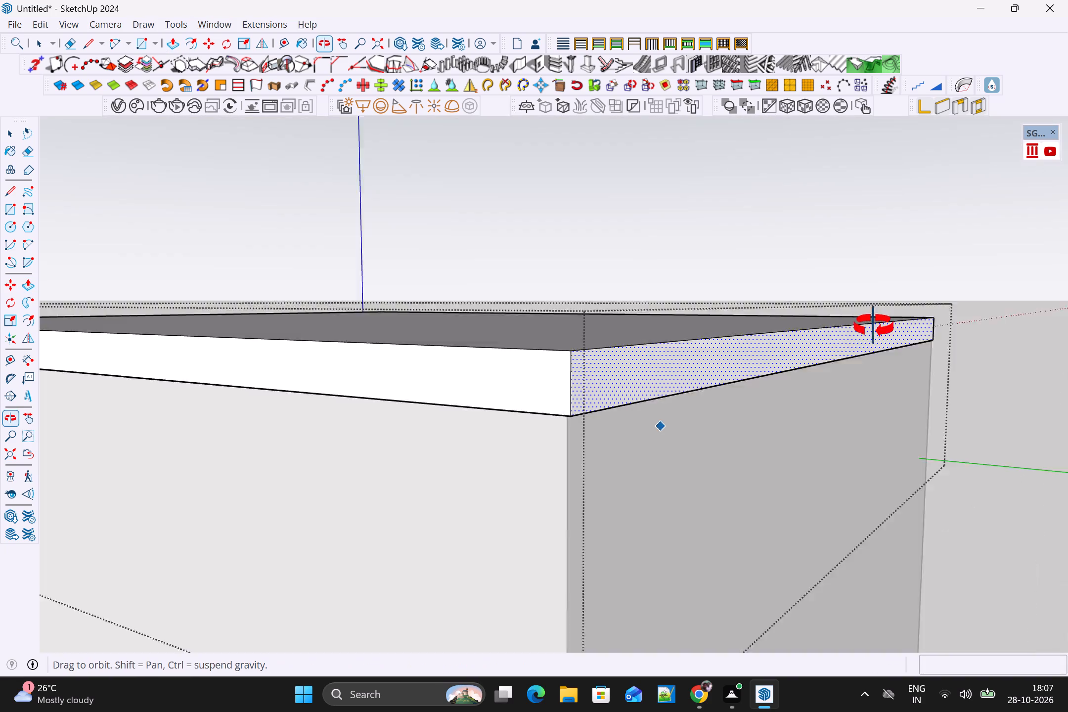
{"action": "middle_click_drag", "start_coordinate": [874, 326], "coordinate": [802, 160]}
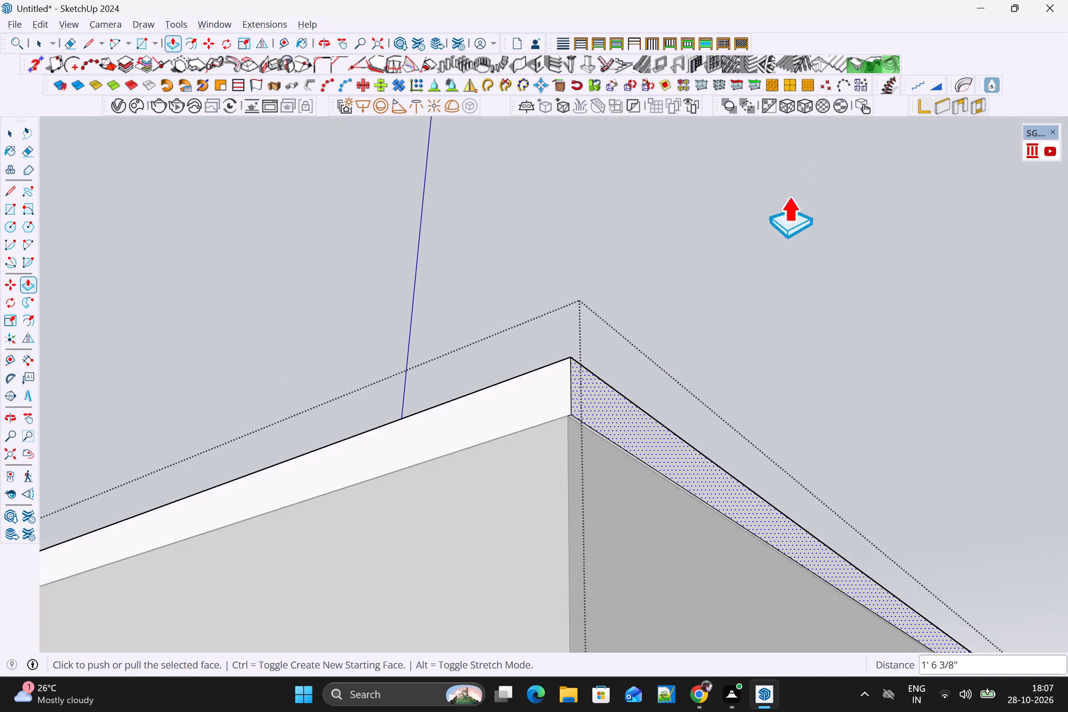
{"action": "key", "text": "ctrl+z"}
Push/Pull the ceiling slab's rear face 1' 6" out to the back wall's outer face and leave the ceiling group.
{"action": "middle_click_drag", "start_coordinate": [687, 385], "coordinate": [436, 524]}
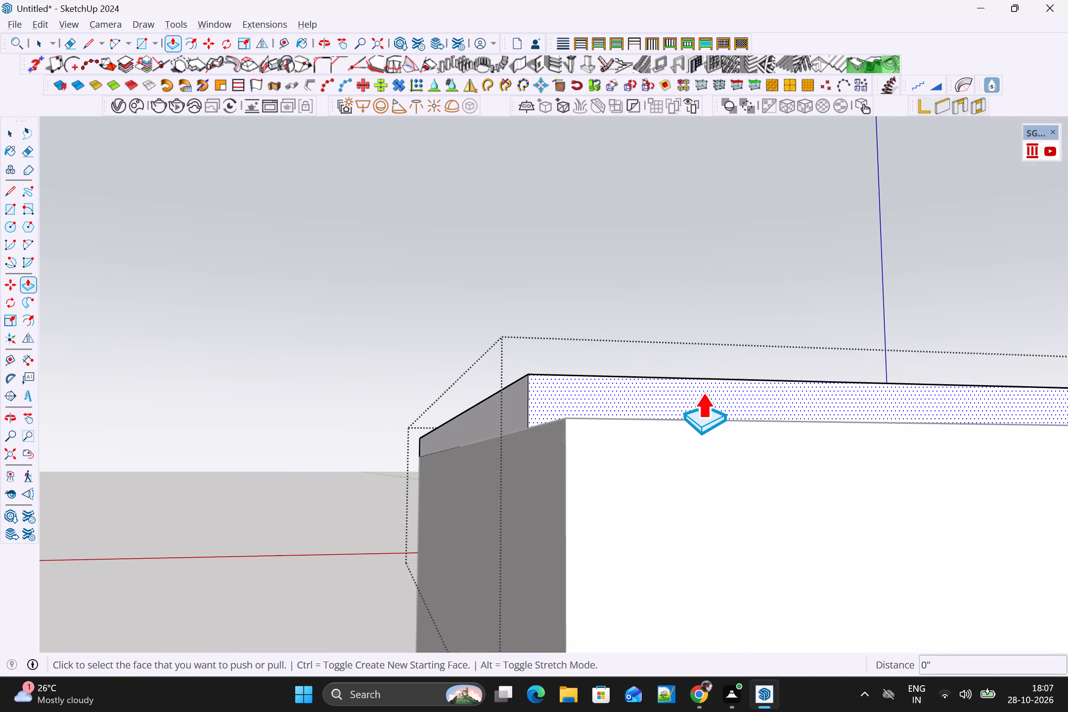
{"action": "left_click", "coordinate": [706, 395]}
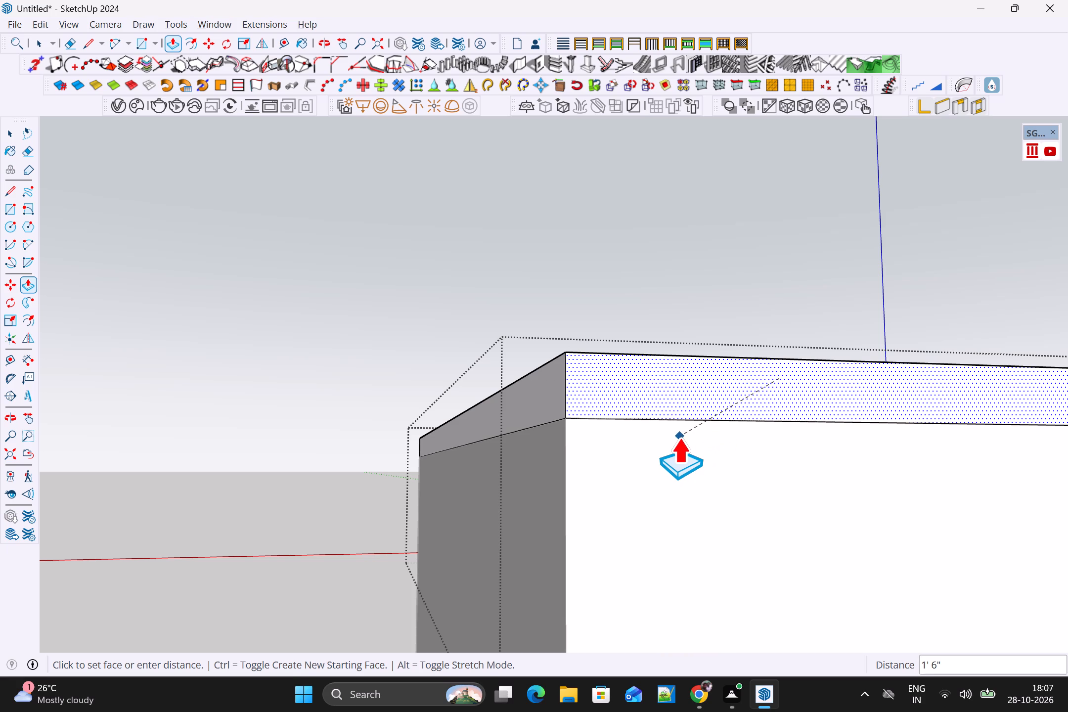
{"action": "left_click", "coordinate": [679, 437]}
{"action": "scroll", "coordinate": [686, 436], "scroll_direction": "down", "scroll_amount": 8}
{"action": "middle_click_drag", "start_coordinate": [701, 485], "coordinate": [1067, 574]}
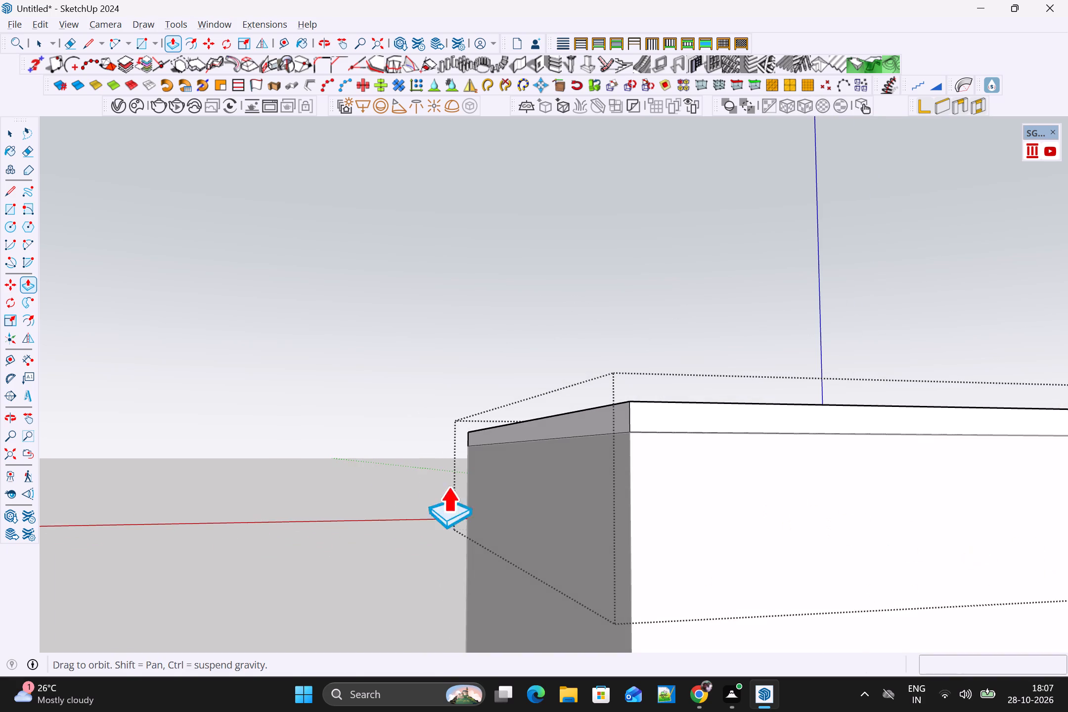
{"action": "scroll", "coordinate": [401, 445], "scroll_direction": "down", "scroll_amount": 5}
{"action": "key", "text": "space"}
{"action": "scroll", "coordinate": [556, 457], "scroll_direction": "down", "scroll_amount": 3}
{"action": "middle_click_drag", "start_coordinate": [648, 463], "coordinate": [1025, 535]}
{"action": "middle_click_drag", "start_coordinate": [905, 545], "coordinate": [945, 514]}
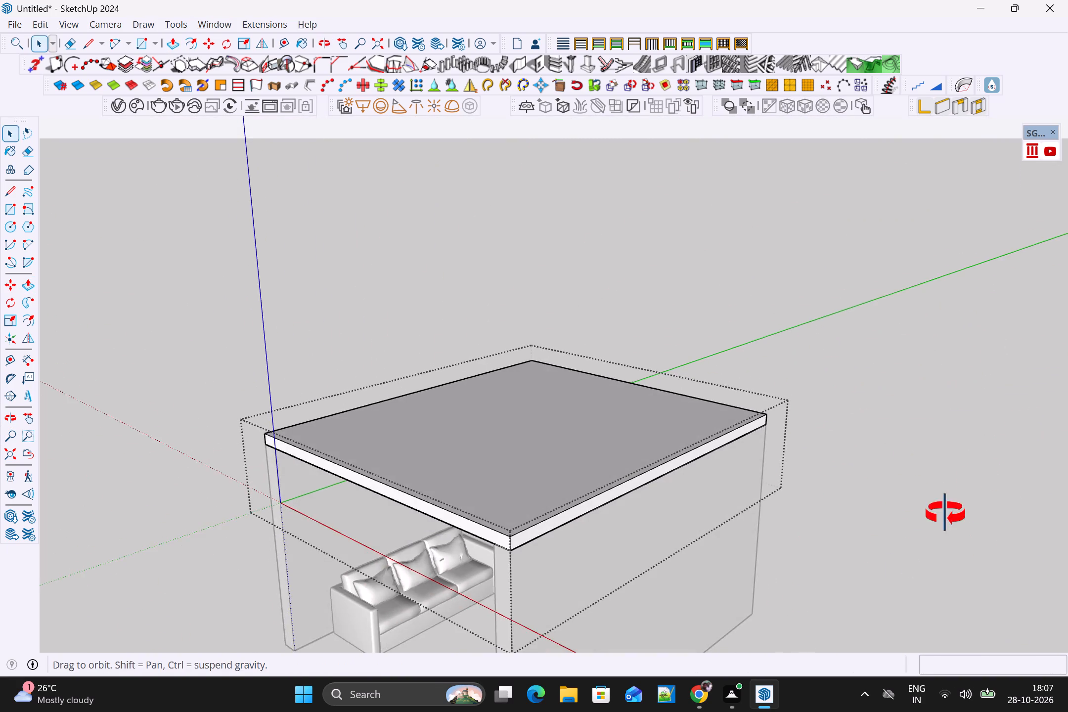
{"action": "middle_click_drag", "start_coordinate": [945, 514], "coordinate": [1060, 395]}
{"action": "middle_click_drag", "start_coordinate": [994, 418], "coordinate": [999, 330]}
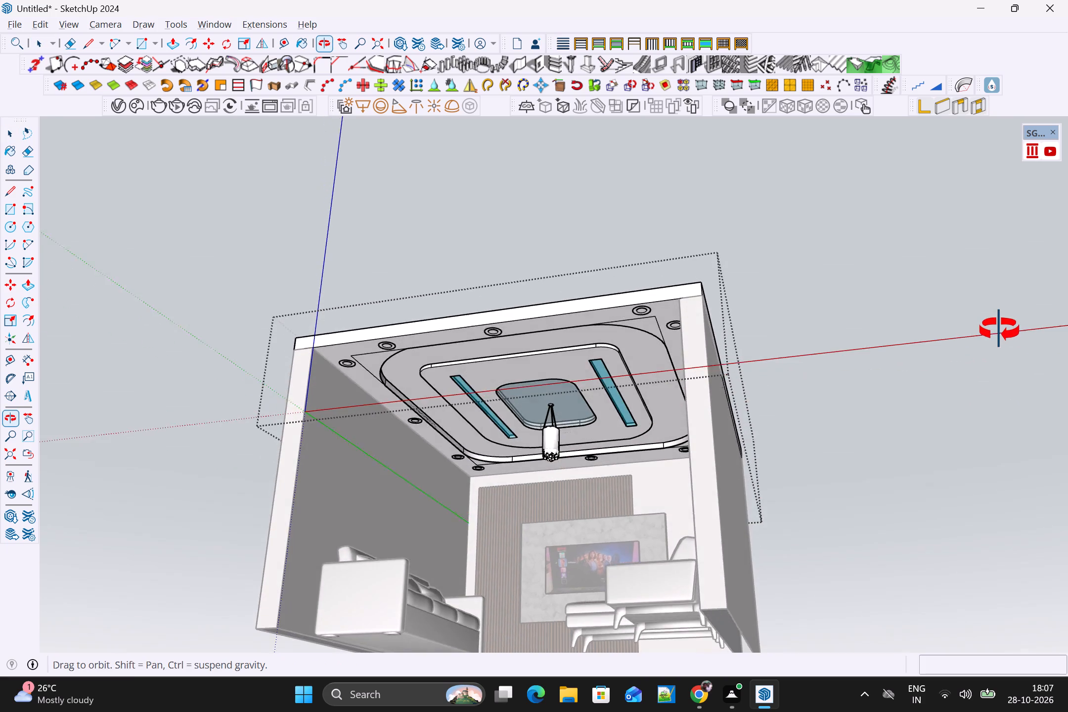
{"action": "middle_click_drag", "start_coordinate": [999, 330], "coordinate": [1014, 325]}
{"action": "key", "text": "space"}
{"action": "left_click", "coordinate": [895, 418]}
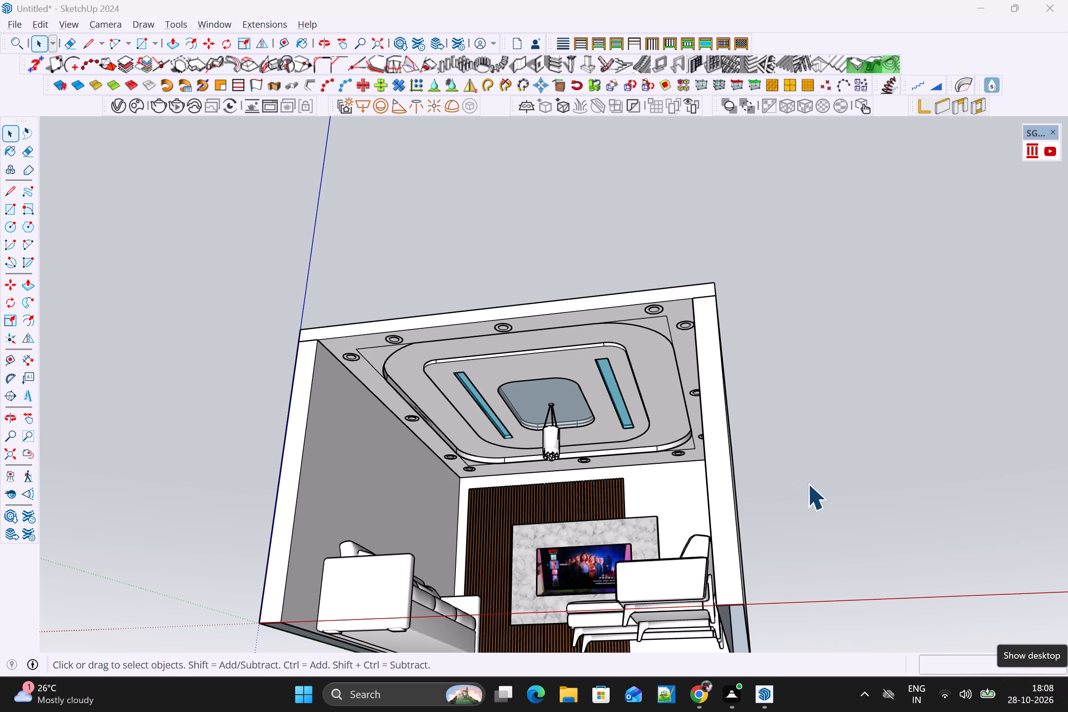
Examine the living room interior, false ceiling and slab edges through the open front and from below.
{"action": "scroll", "coordinate": [810, 486], "scroll_direction": "down", "scroll_amount": 1}
{"action": "middle_click_drag", "start_coordinate": [825, 493], "coordinate": [936, 505]}
{"action": "scroll", "coordinate": [867, 480], "scroll_direction": "up", "scroll_amount": 2}
{"action": "middle_click_drag", "start_coordinate": [864, 478], "coordinate": [860, 474]}
{"action": "scroll", "coordinate": [863, 478], "scroll_direction": "up", "scroll_amount": 1}
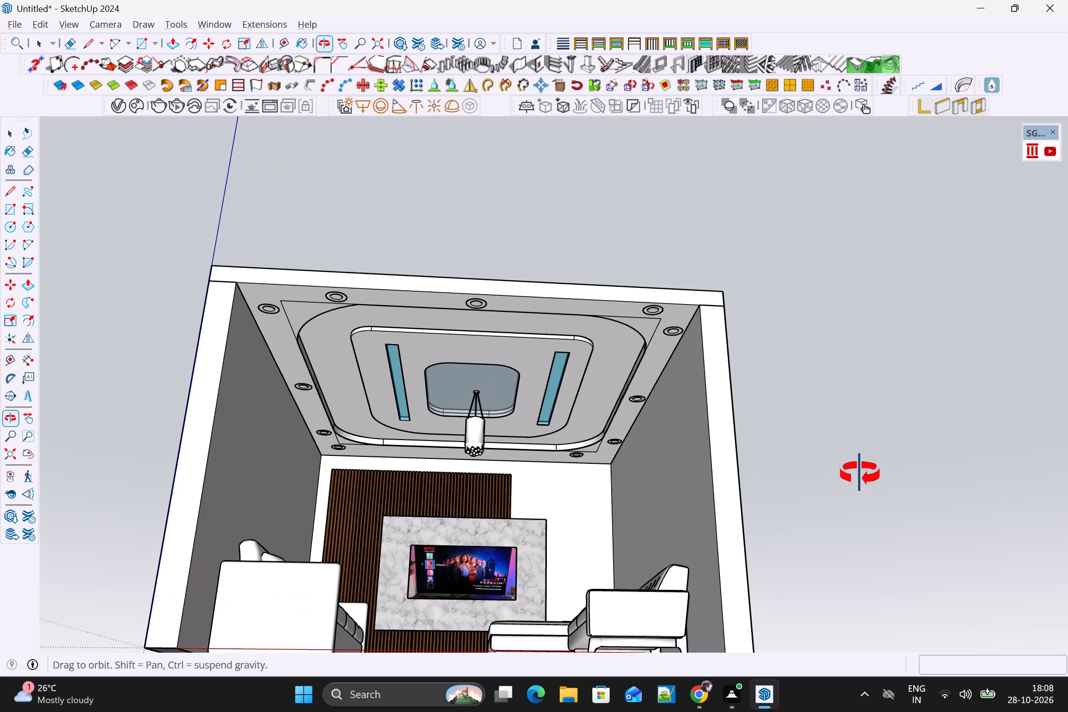
{"action": "middle_click_drag", "start_coordinate": [860, 474], "coordinate": [837, 446]}
{"action": "scroll", "coordinate": [835, 446], "scroll_direction": "up", "scroll_amount": 1}
{"action": "middle_click_drag", "start_coordinate": [832, 460], "coordinate": [830, 497]}
{"action": "scroll", "coordinate": [830, 497], "scroll_direction": "up", "scroll_amount": 1}
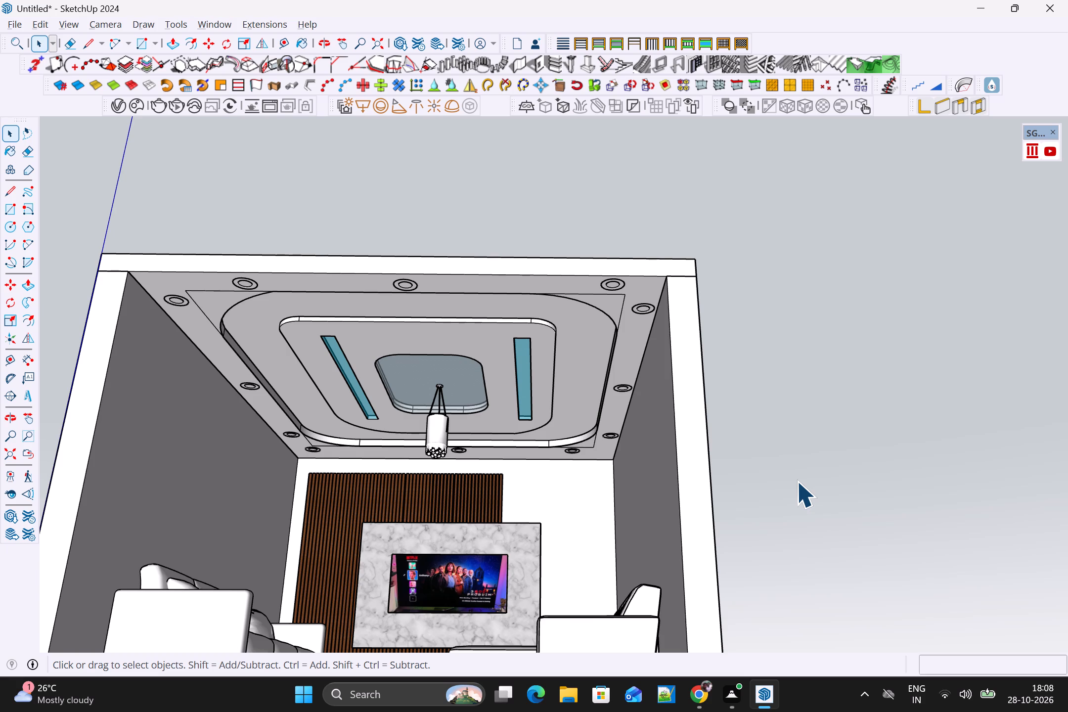
{"action": "scroll", "coordinate": [816, 472], "scroll_direction": "up", "scroll_amount": 1}
{"action": "scroll", "coordinate": [816, 472], "scroll_direction": "down", "scroll_amount": 1}
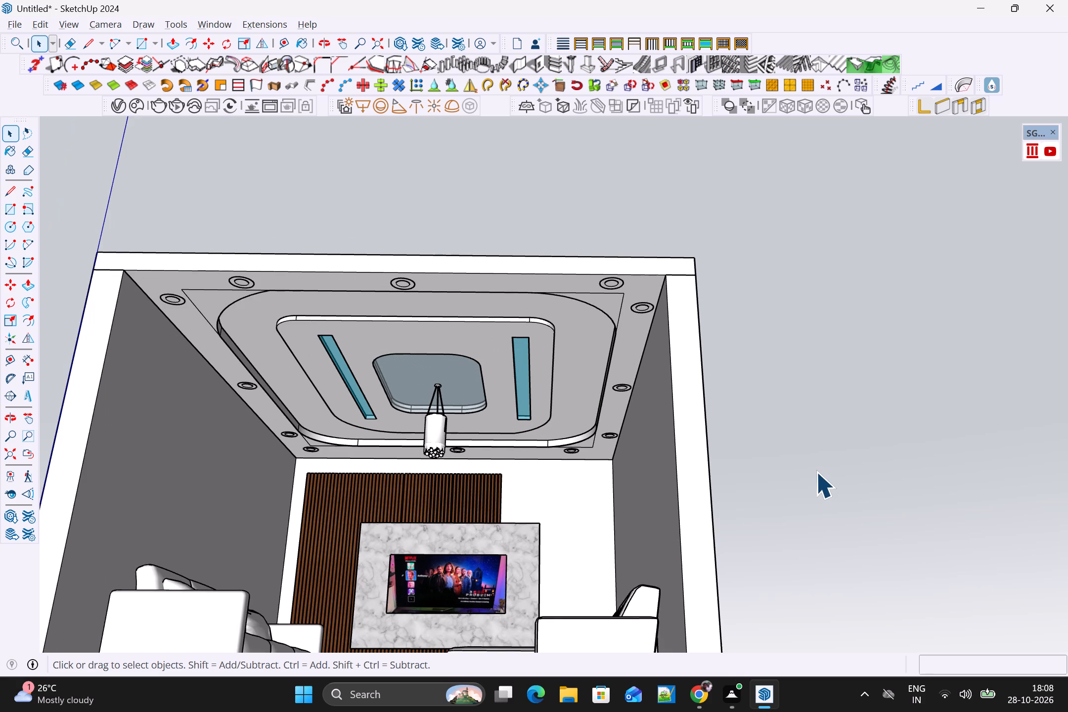
{"action": "scroll", "coordinate": [816, 472], "scroll_direction": "down", "scroll_amount": 1}
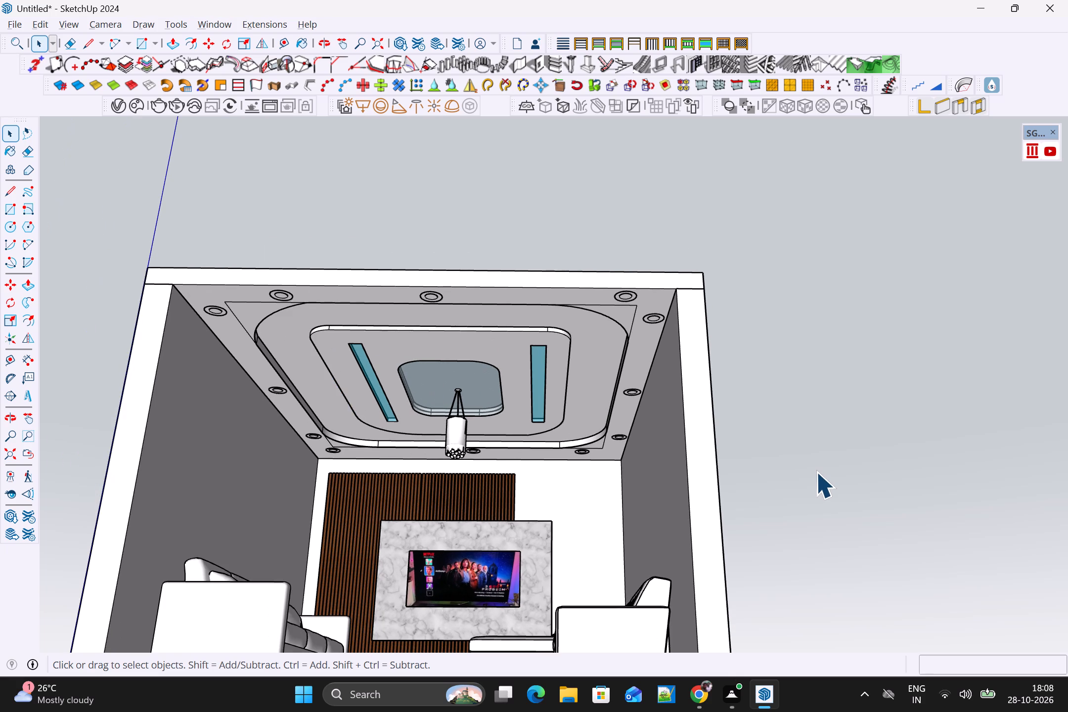
{"action": "middle_click_drag", "start_coordinate": [817, 470], "coordinate": [927, 391], "text": "shift"}
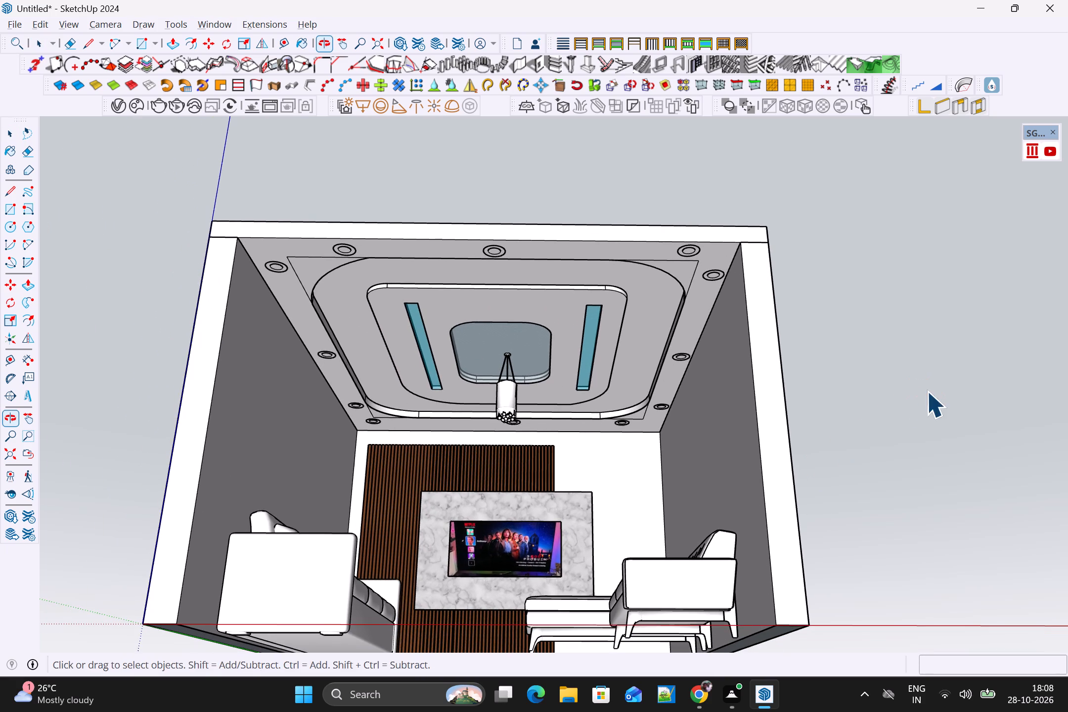
{"action": "middle_click_drag", "start_coordinate": [915, 436], "coordinate": [925, 423]}
{"action": "scroll", "coordinate": [913, 506], "scroll_direction": "up", "scroll_amount": 1}
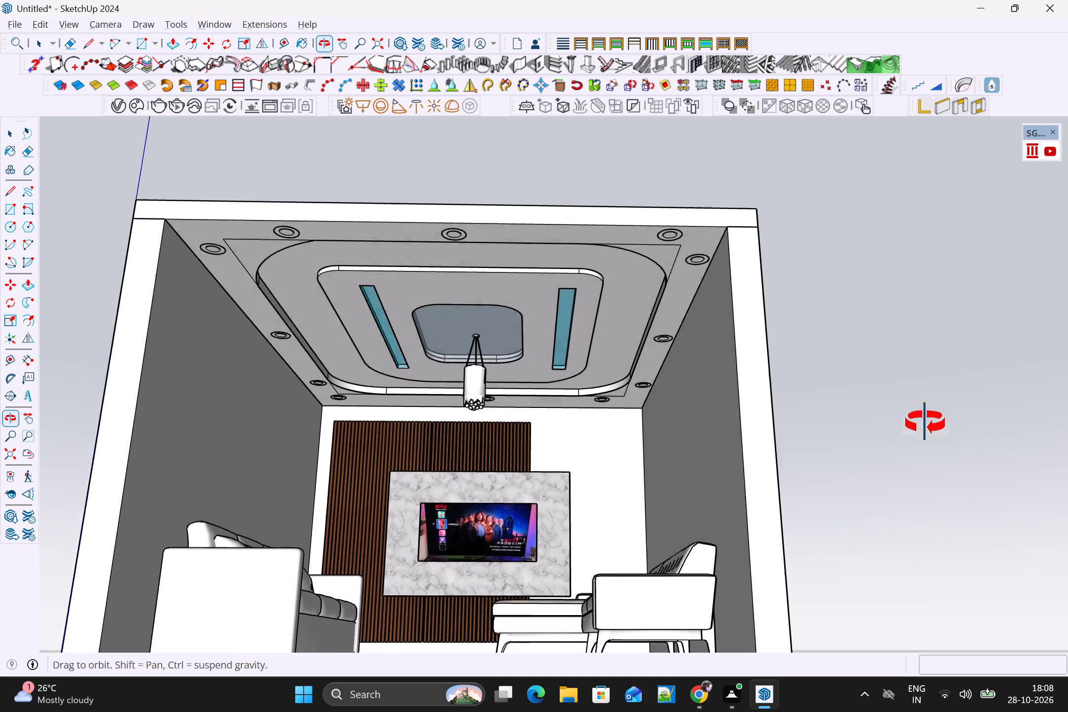
{"action": "middle_click_drag", "start_coordinate": [925, 423], "coordinate": [962, 319]}
{"action": "scroll", "coordinate": [940, 373], "scroll_direction": "down", "scroll_amount": 5}
{"action": "scroll", "coordinate": [901, 443], "scroll_direction": "down", "scroll_amount": 3}
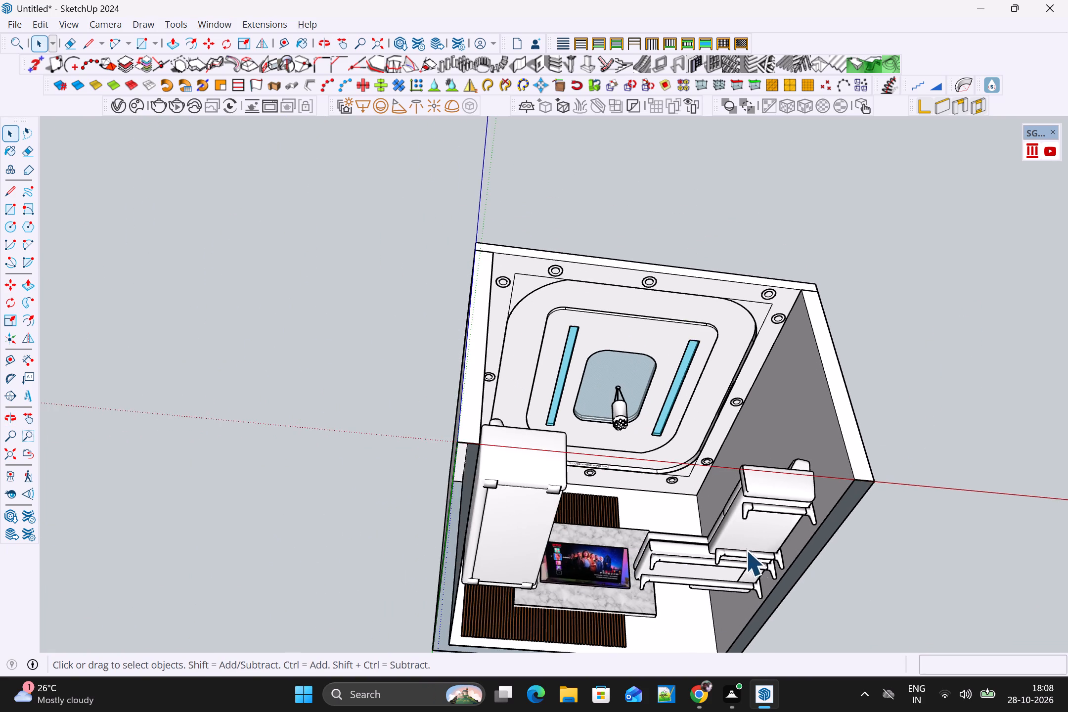
Draw a 15' by 17' rectangle across the room's underside between the outer wall corners to form the floor.
{"action": "scroll", "coordinate": [756, 551], "scroll_direction": "down", "scroll_amount": 1}
{"action": "middle_click_drag", "start_coordinate": [773, 551], "coordinate": [672, 385], "text": "shift"}
{"action": "key", "text": "r"}
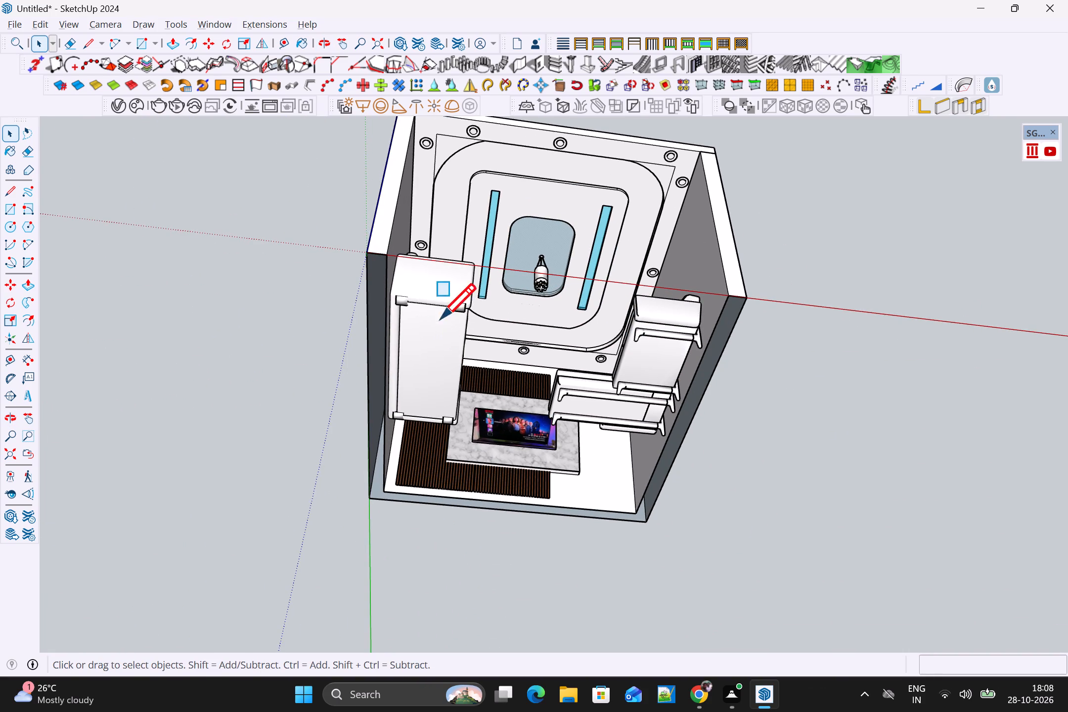
{"action": "left_click", "coordinate": [365, 256]}
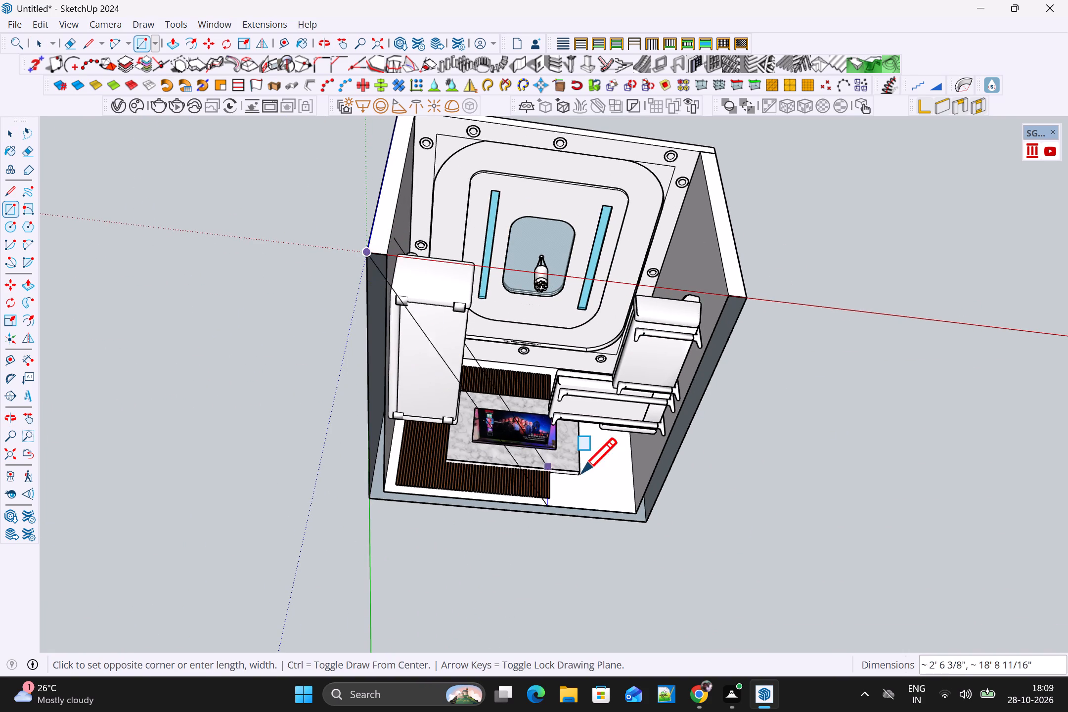
{"action": "left_click", "coordinate": [646, 524]}
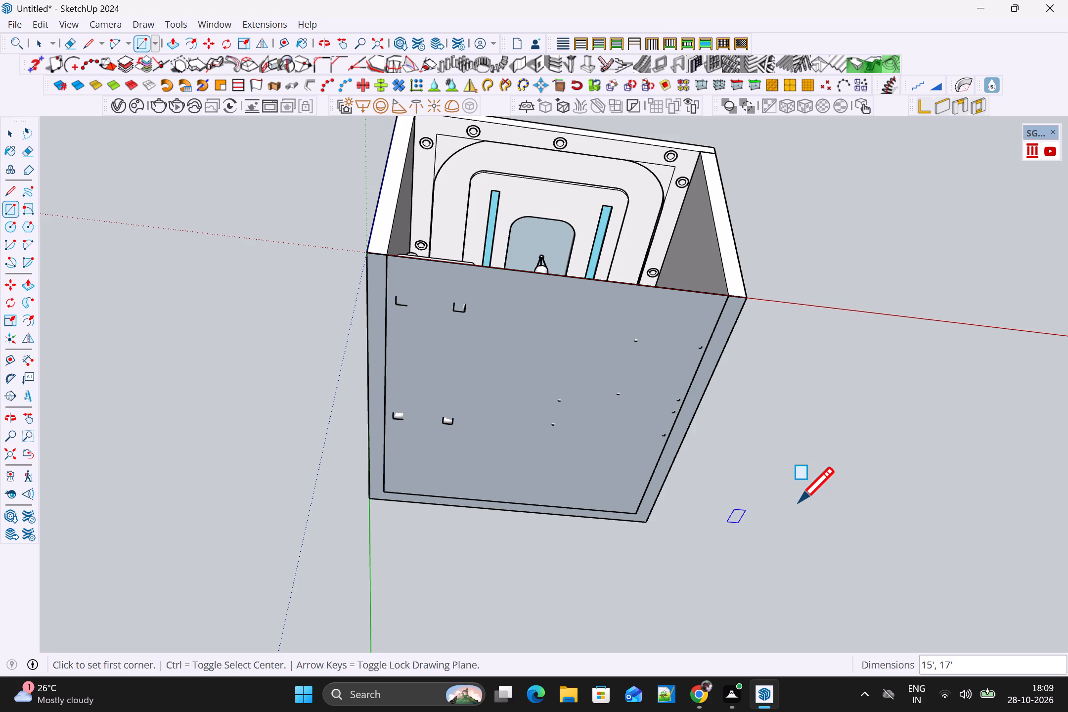
Push/Pull the floor rectangle about 3 3/16" downward to give the floor slab its thickness.
{"action": "middle_click_drag", "start_coordinate": [791, 513], "coordinate": [722, 570]}
{"action": "key", "text": "p"}
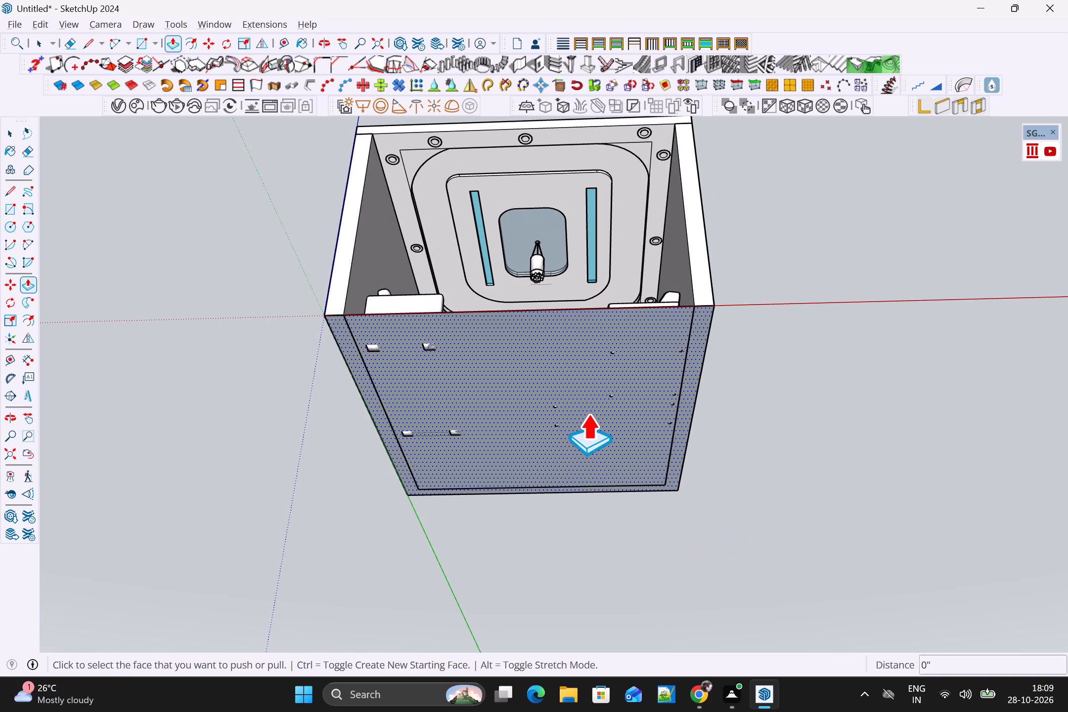
{"action": "left_click", "coordinate": [588, 413]}
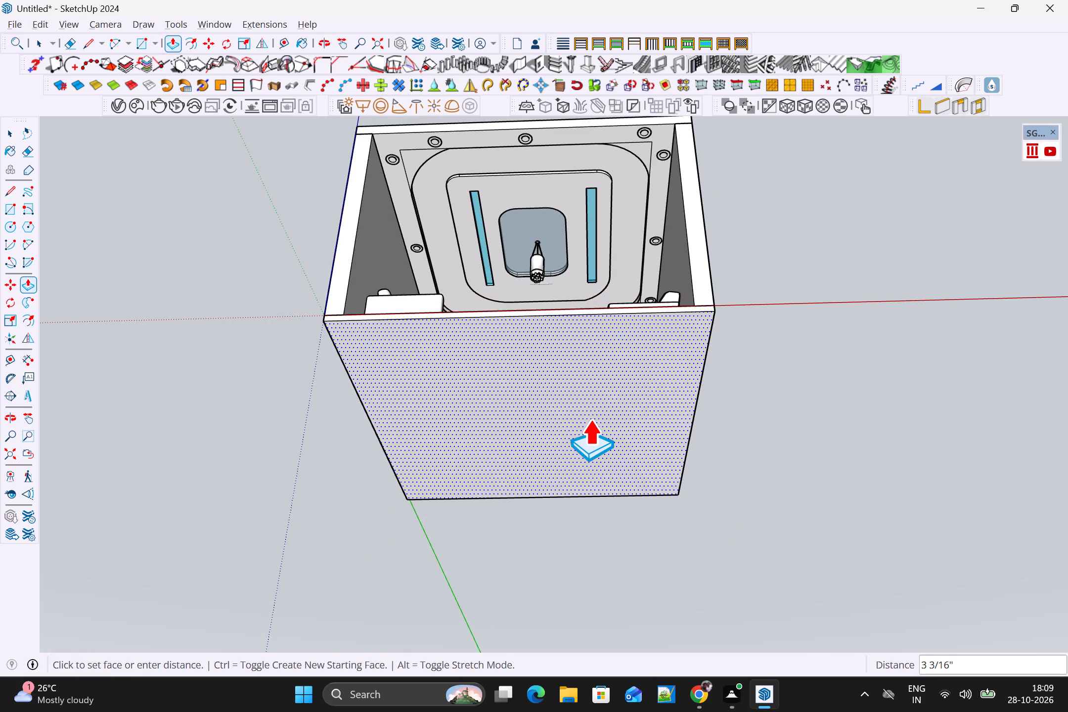
{"action": "left_click", "coordinate": [590, 418]}
{"action": "key", "text": "space"}
Select the whole floor slab geometry and make it a group.
{"action": "double_click", "coordinate": [607, 396]}
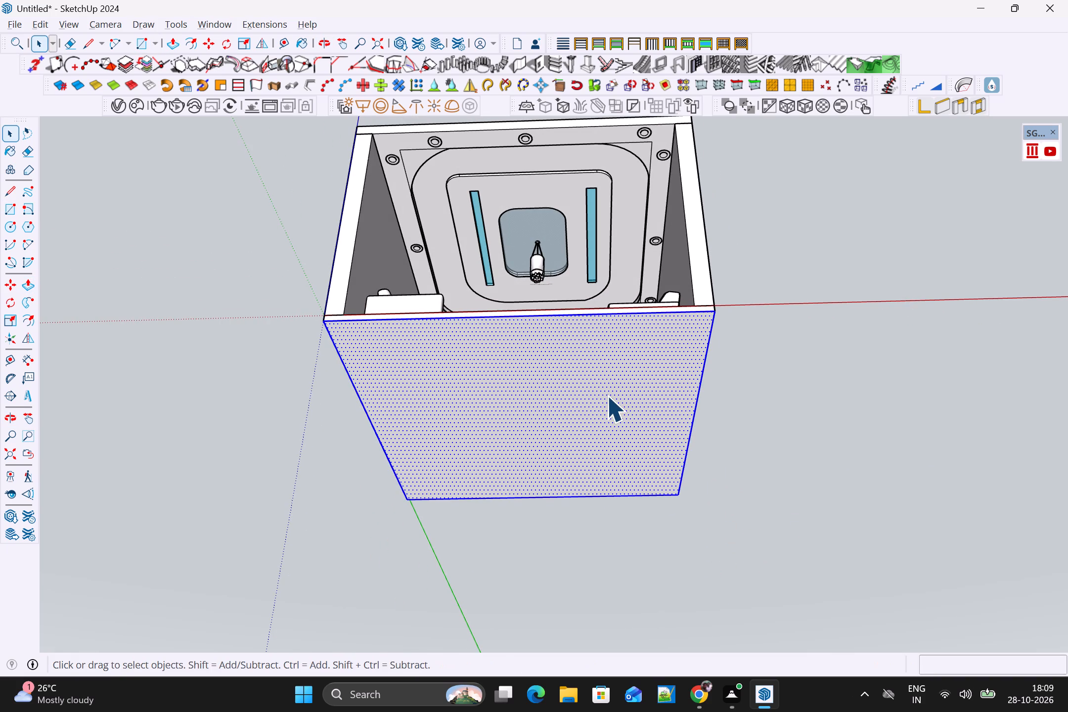
{"action": "middle_click_drag", "start_coordinate": [605, 400], "coordinate": [556, 591]}
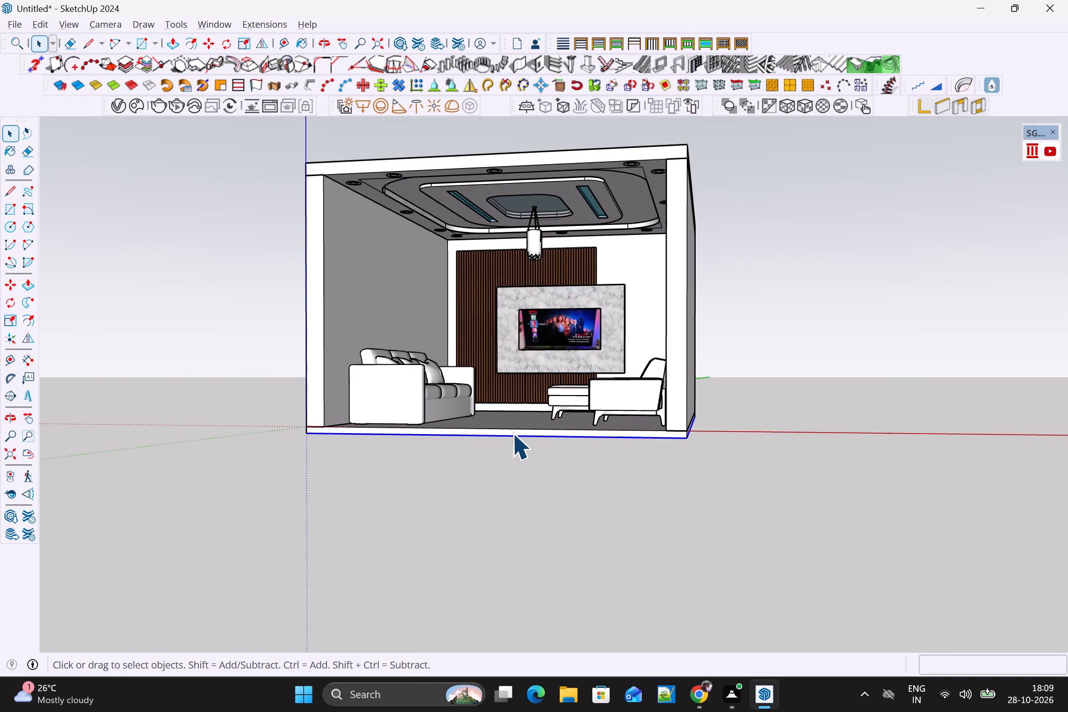
{"action": "triple_click", "coordinate": [512, 433]}
{"action": "right_click", "coordinate": [521, 433]}
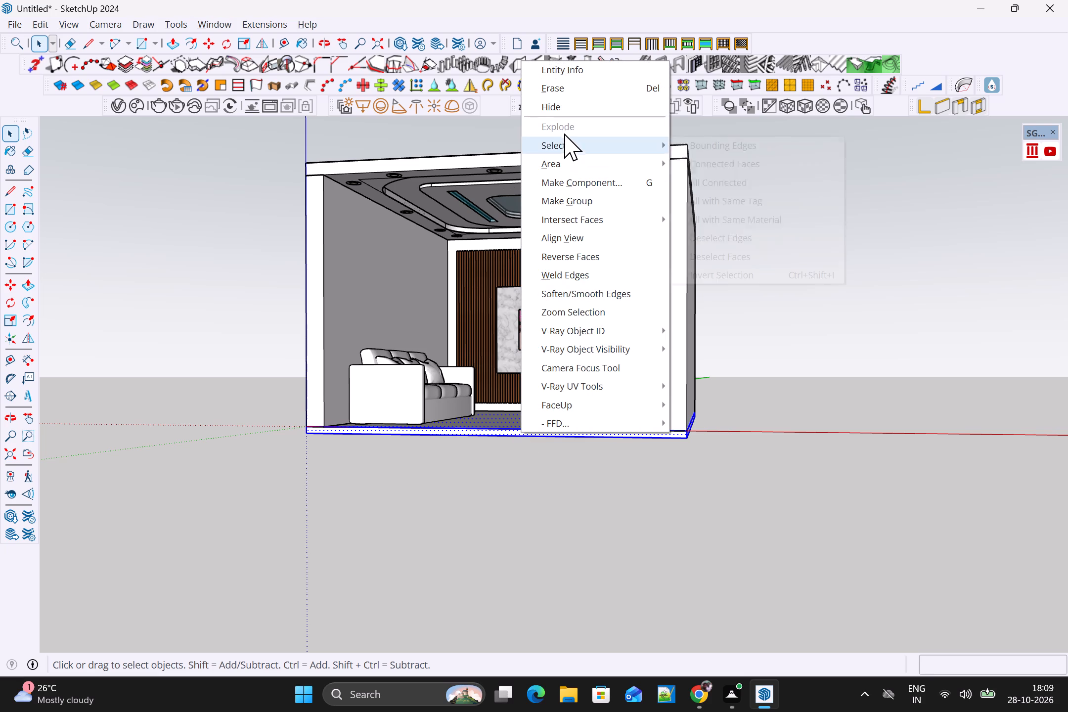
{"action": "left_click", "coordinate": [586, 202]}
{"action": "left_click", "coordinate": [738, 406]}
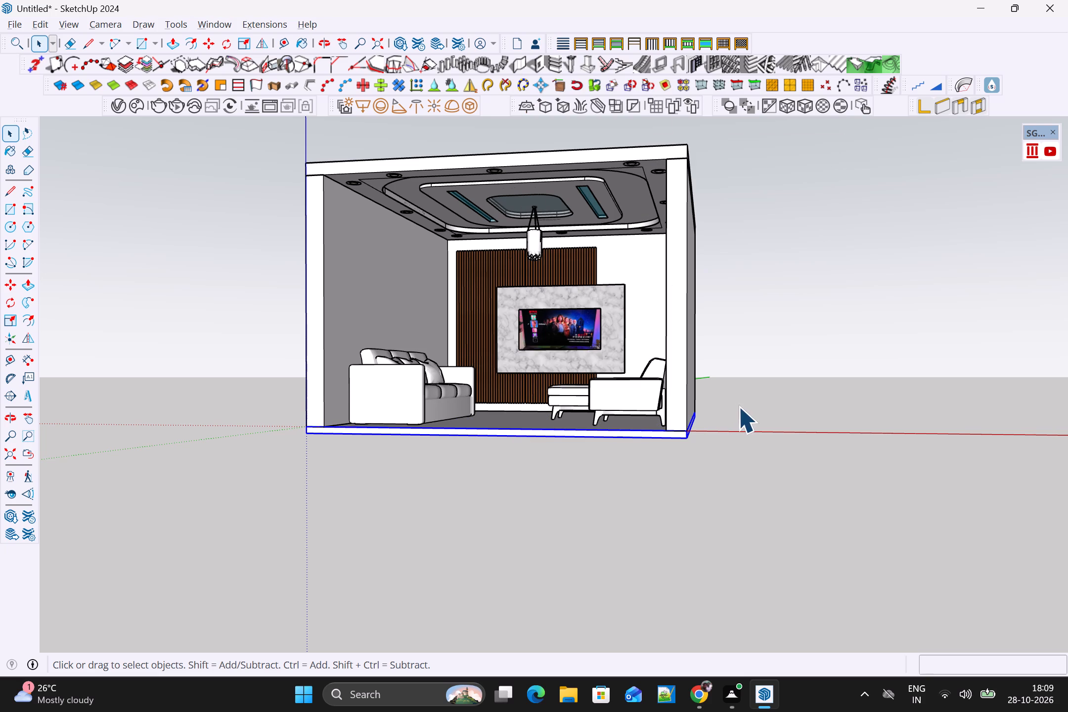
Examine the room with its floor slab, furniture and false ceiling from above and from the open front.
{"action": "middle_click_drag", "start_coordinate": [732, 422], "coordinate": [739, 521]}
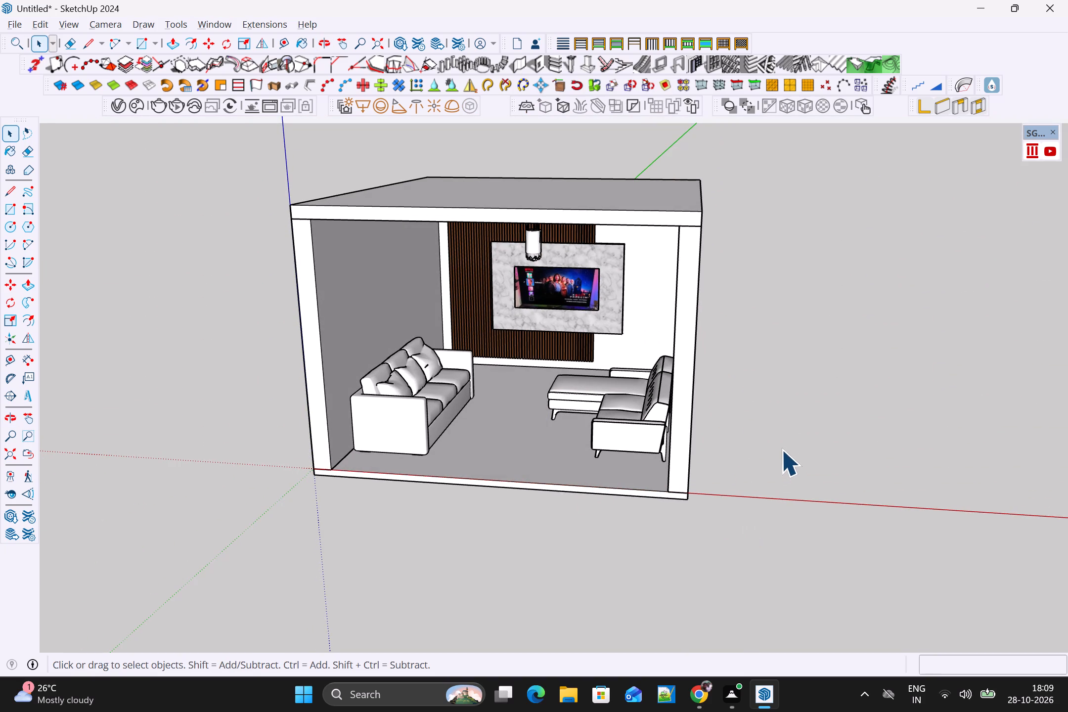
{"action": "scroll", "coordinate": [780, 447], "scroll_direction": "up", "scroll_amount": 2}
{"action": "scroll", "coordinate": [801, 402], "scroll_direction": "up", "scroll_amount": 1}
{"action": "middle_click_drag", "start_coordinate": [801, 401], "coordinate": [861, 328]}
{"action": "scroll", "coordinate": [867, 350], "scroll_direction": "down", "scroll_amount": 2}
{"action": "middle_click_drag", "start_coordinate": [870, 351], "coordinate": [874, 418], "text": "shift"}
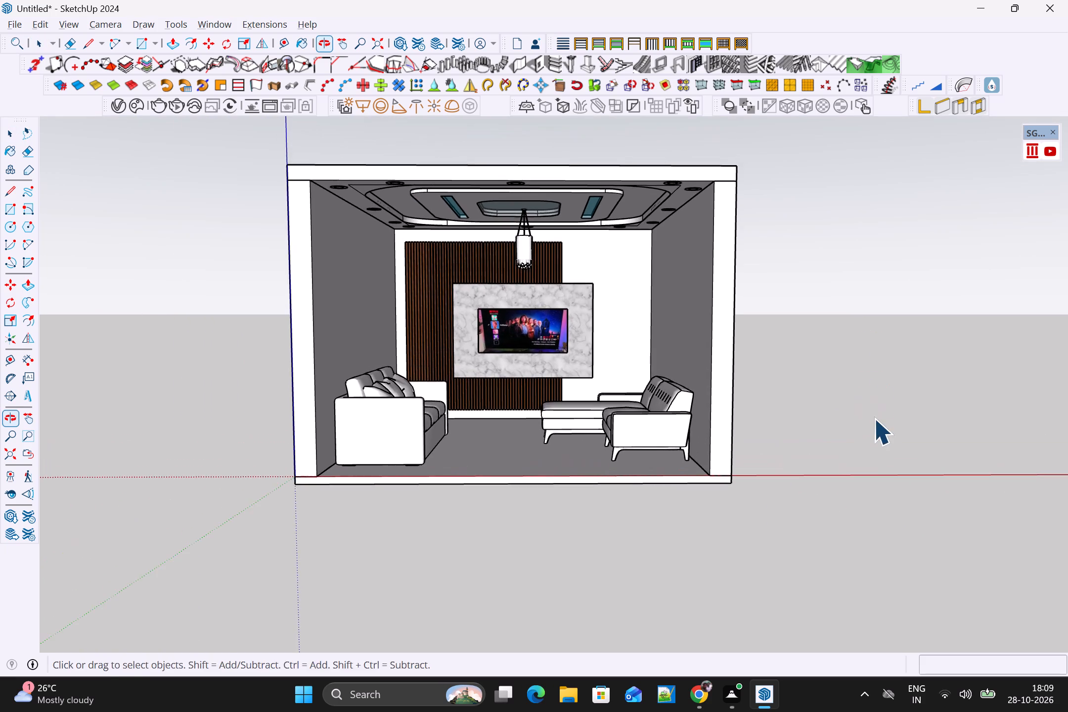
{"action": "middle_click_drag", "start_coordinate": [875, 410], "coordinate": [833, 370]}
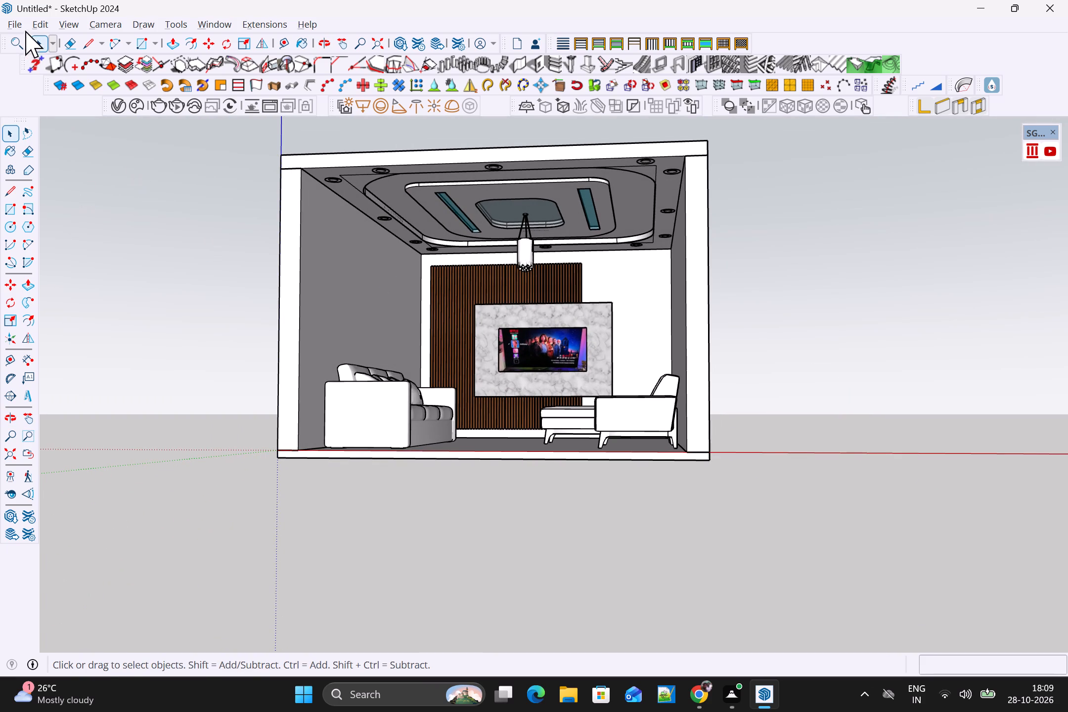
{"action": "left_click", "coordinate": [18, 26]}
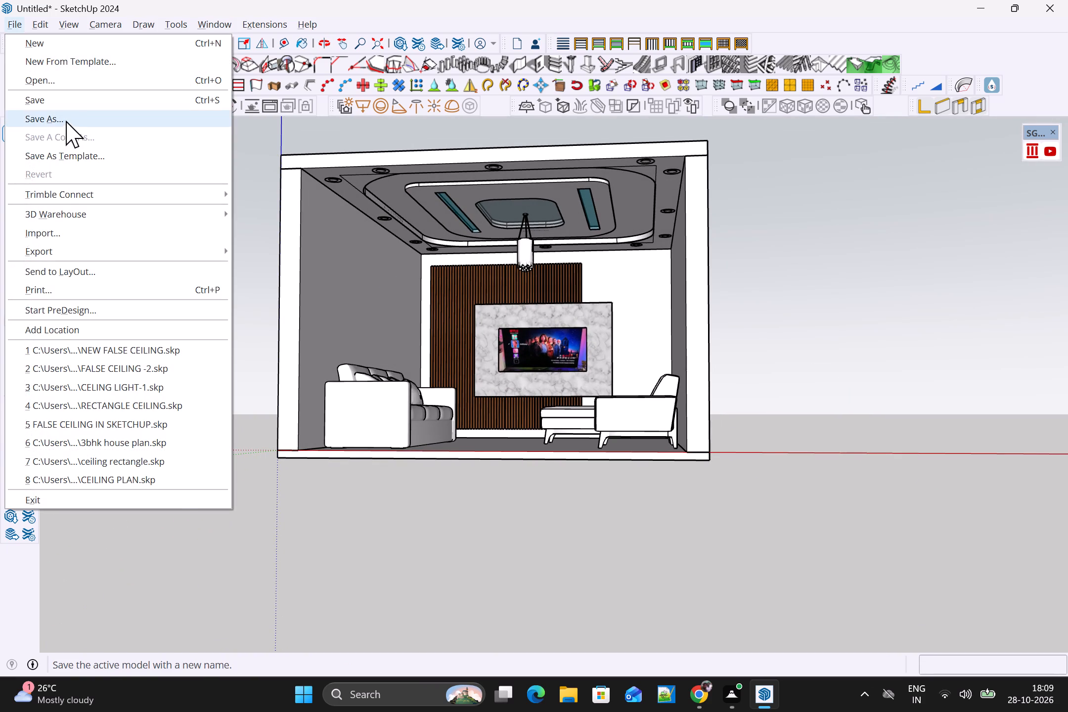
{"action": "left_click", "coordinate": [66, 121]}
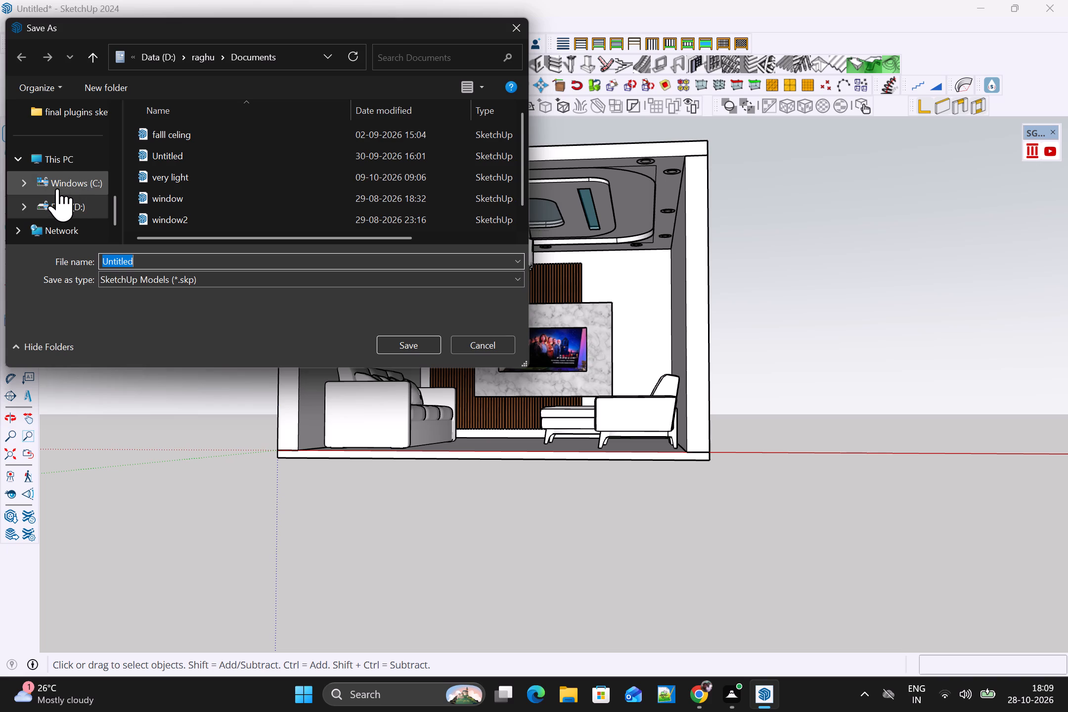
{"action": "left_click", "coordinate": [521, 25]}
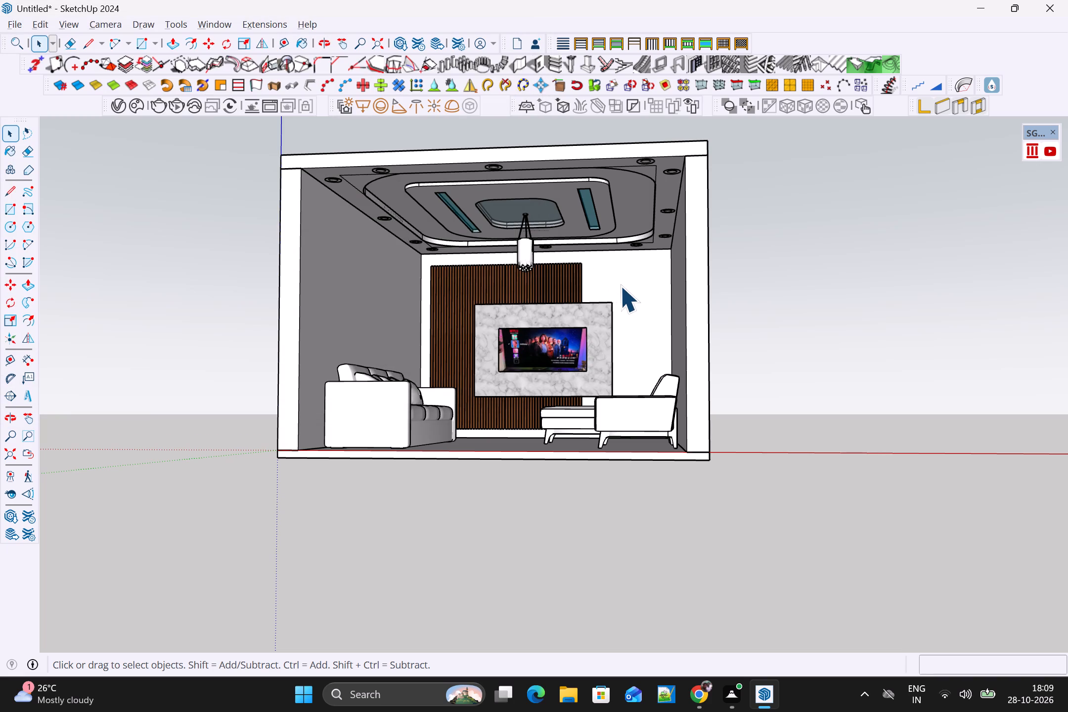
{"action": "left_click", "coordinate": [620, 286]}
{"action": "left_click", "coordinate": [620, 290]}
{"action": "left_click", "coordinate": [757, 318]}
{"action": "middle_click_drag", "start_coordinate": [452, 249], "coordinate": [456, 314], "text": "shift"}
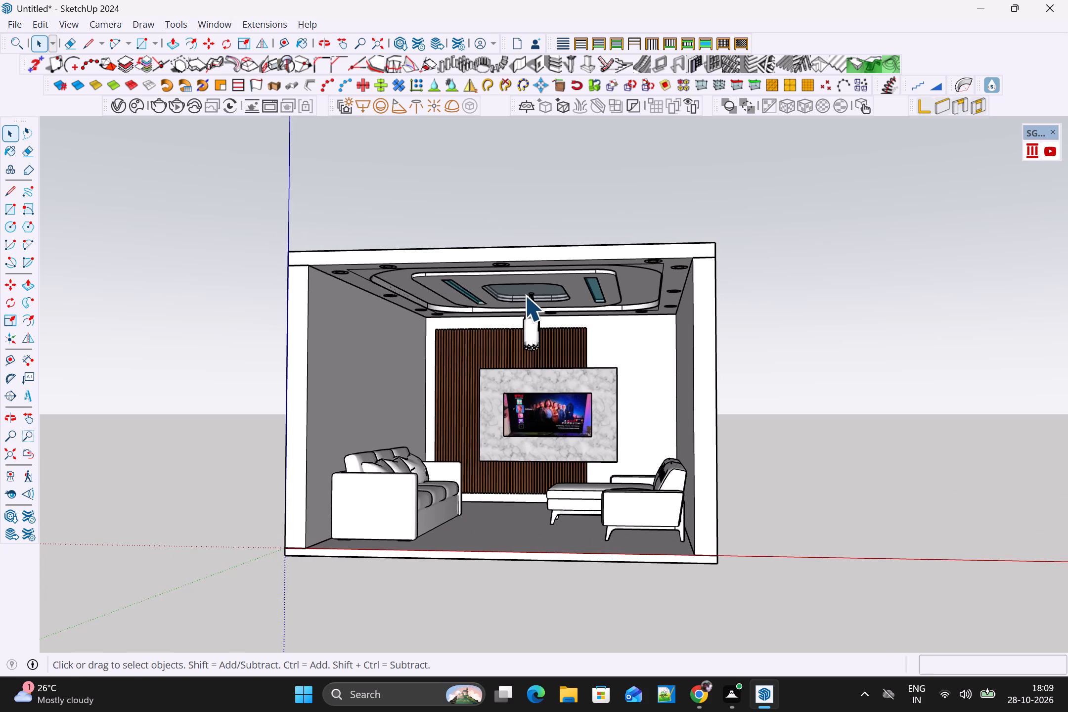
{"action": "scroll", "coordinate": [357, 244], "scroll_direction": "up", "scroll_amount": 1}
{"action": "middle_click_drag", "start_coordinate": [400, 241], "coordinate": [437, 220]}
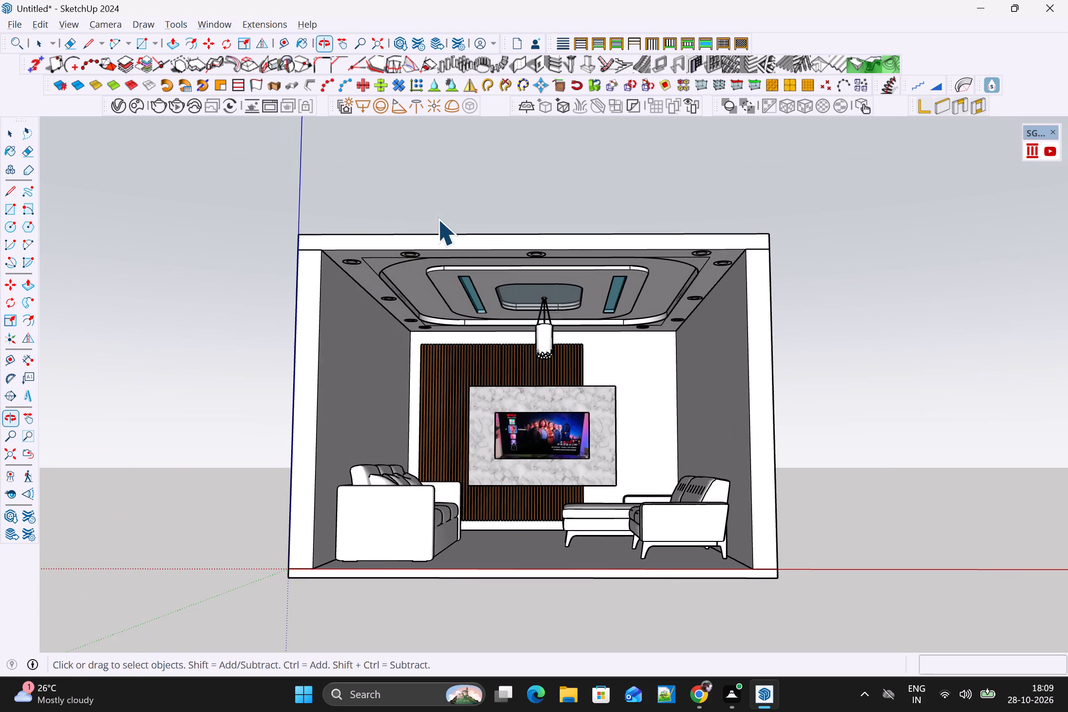
Save the model as CEILING DESIGH-3 in SketchUp Models (*.skp) format in the FUJI SKETCHUP folder on the Desktop.
{"action": "left_click", "coordinate": [17, 23]}
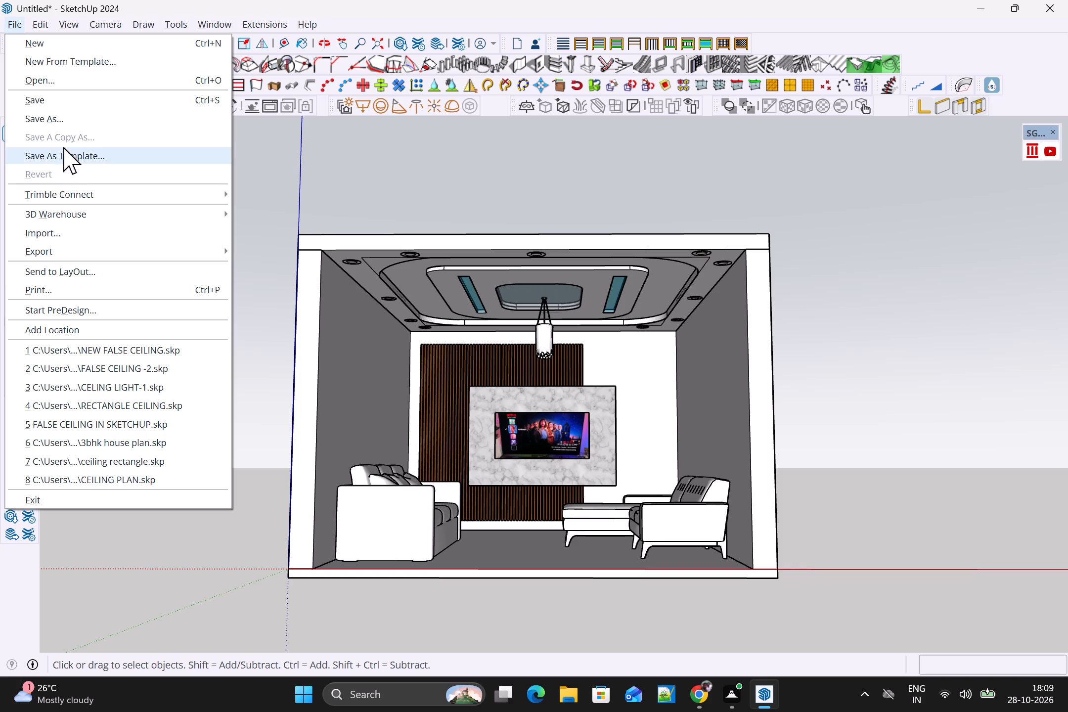
{"action": "left_click", "coordinate": [84, 120]}
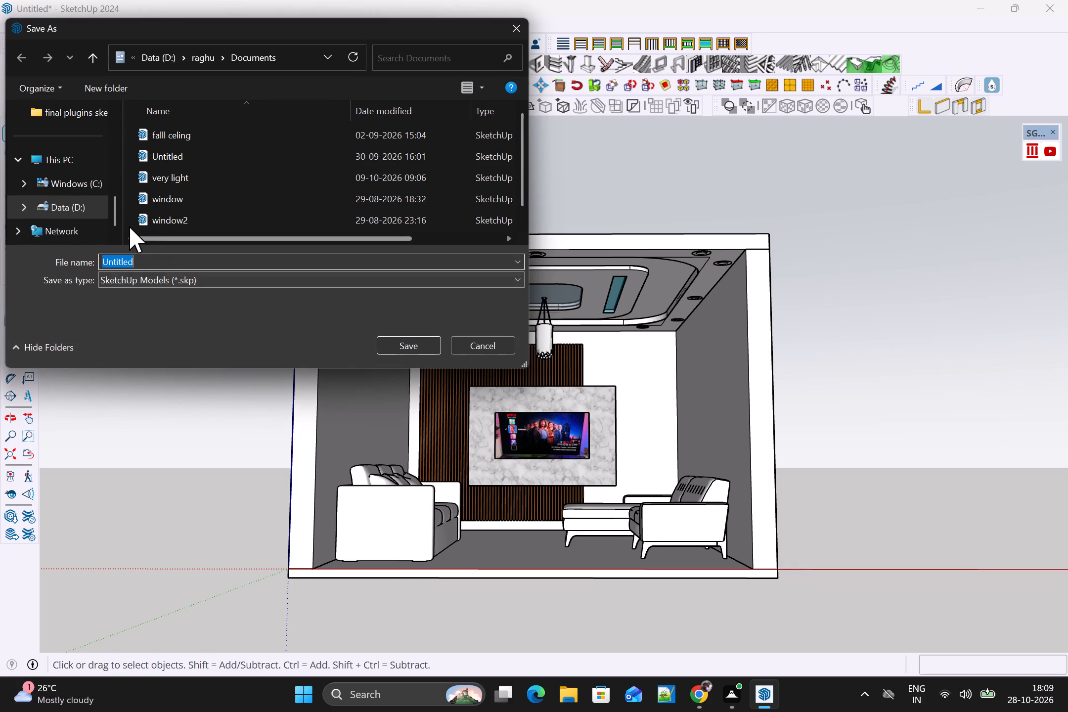
{"action": "scroll", "coordinate": [86, 158], "scroll_direction": "up", "scroll_amount": 1}
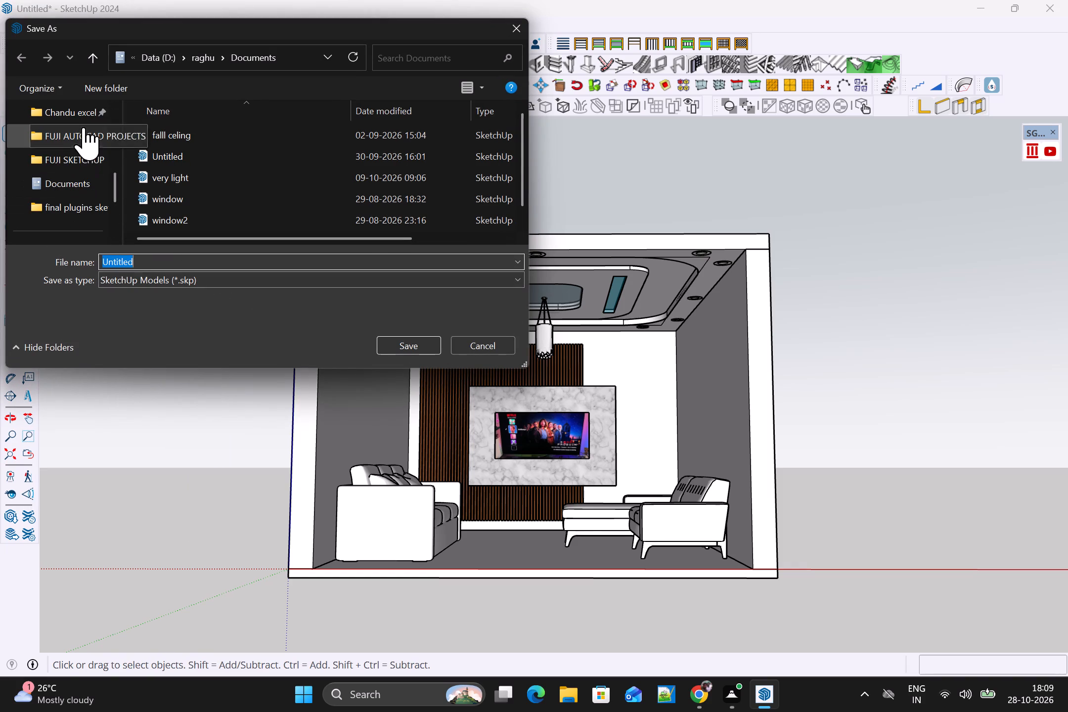
{"action": "left_click", "coordinate": [83, 156]}
{"action": "scroll", "coordinate": [335, 202], "scroll_direction": "down", "scroll_amount": 1}
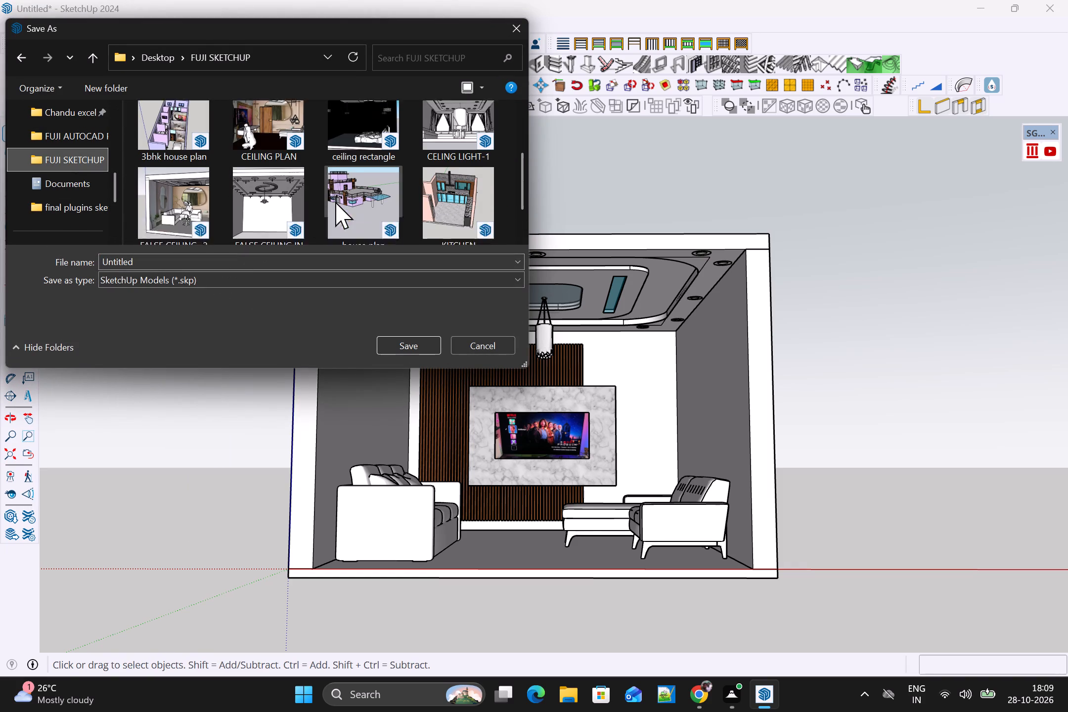
{"action": "scroll", "coordinate": [335, 202], "scroll_direction": "down", "scroll_amount": 2}
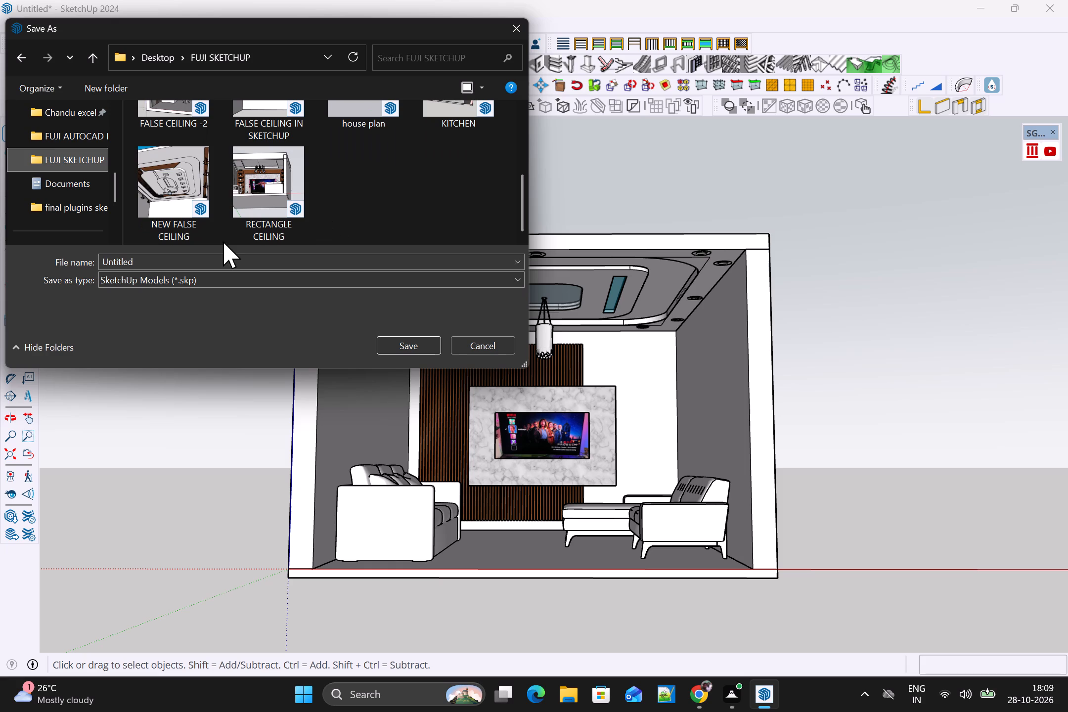
{"action": "left_click", "coordinate": [175, 264]}
{"action": "key", "text": "BackSpace"}
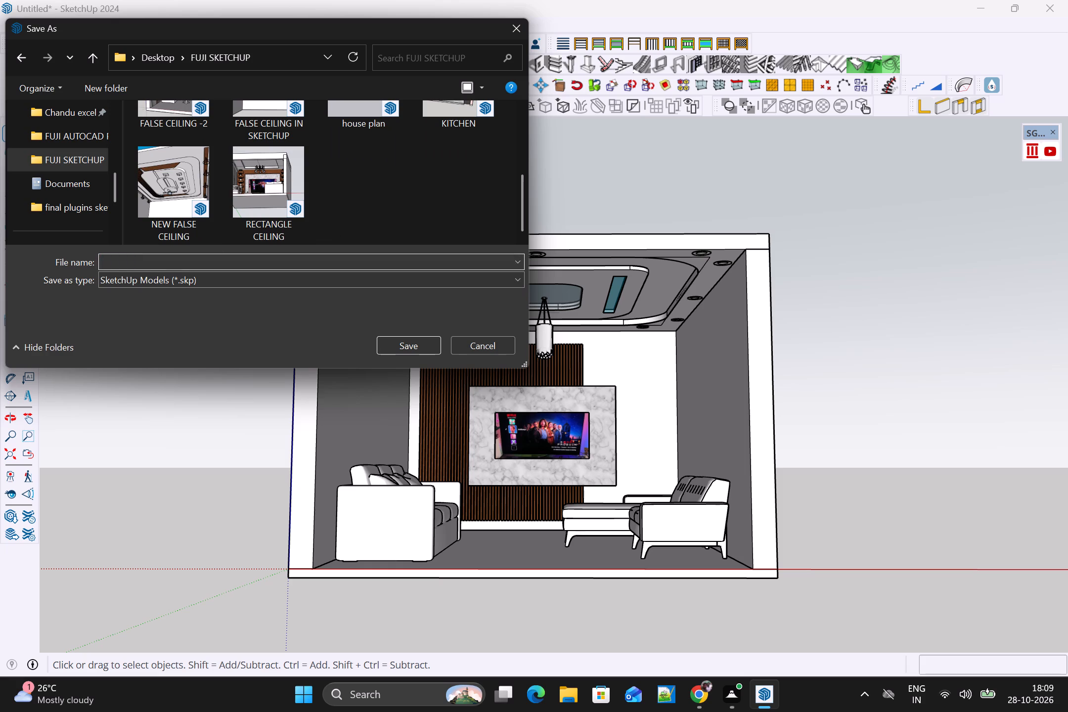
{"action": "type", "text": "CEILING"}
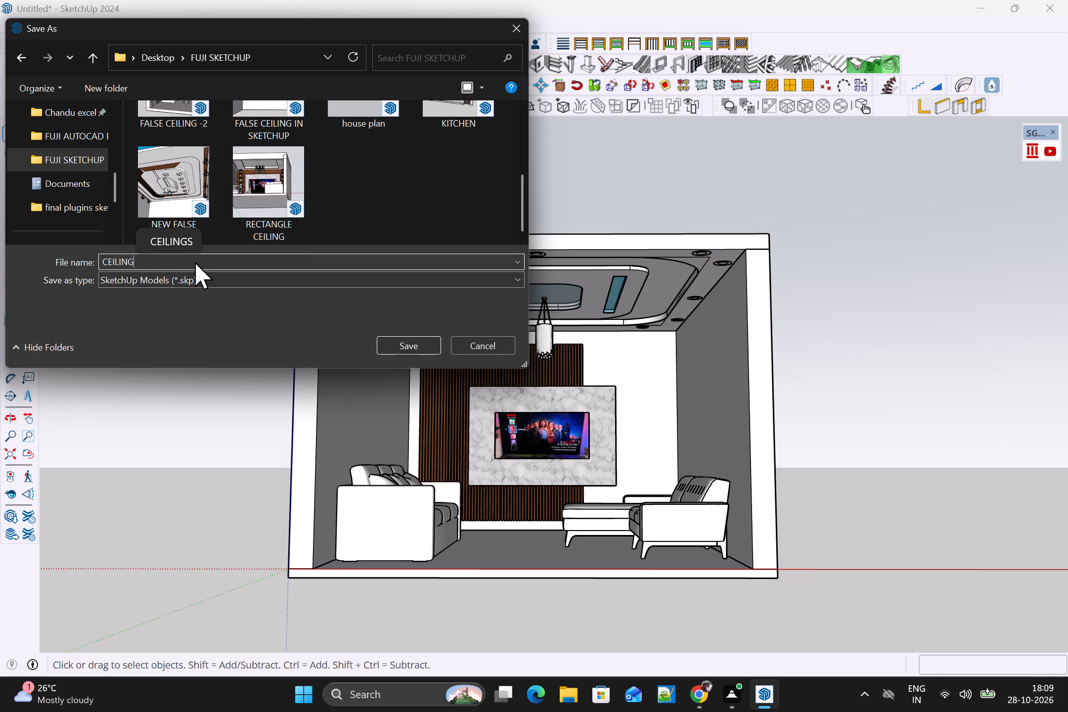
{"action": "key", "text": "space"}
{"action": "type", "text": "DESIGH"}
{"action": "key", "text": "space"}
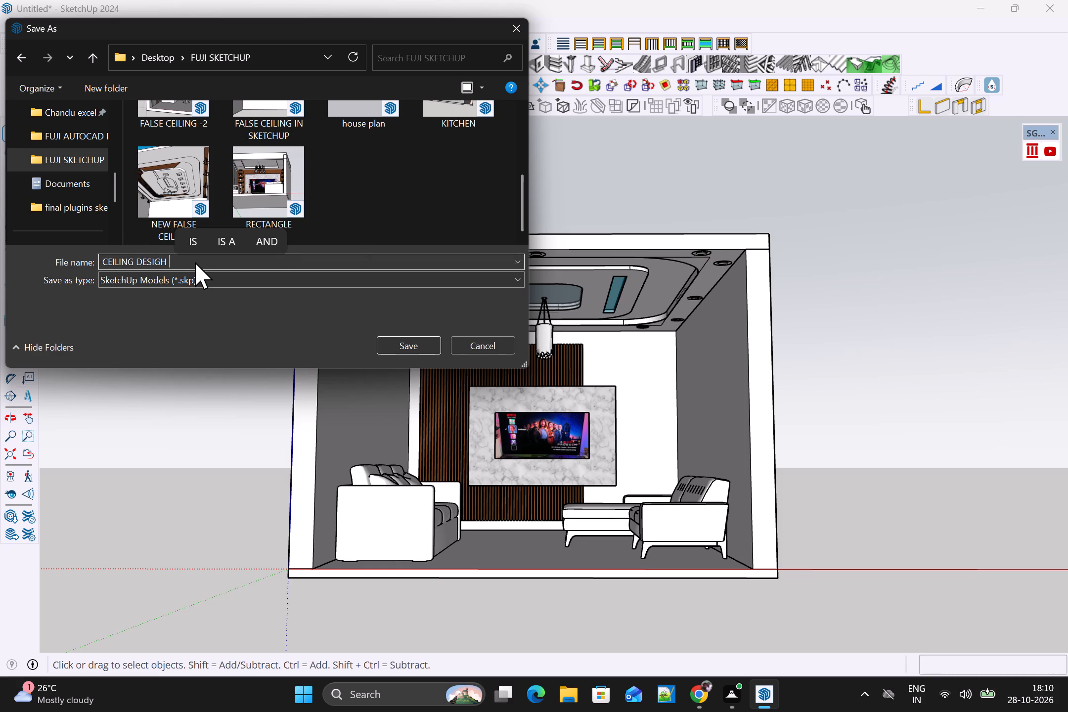
{"action": "key", "text": "3"}
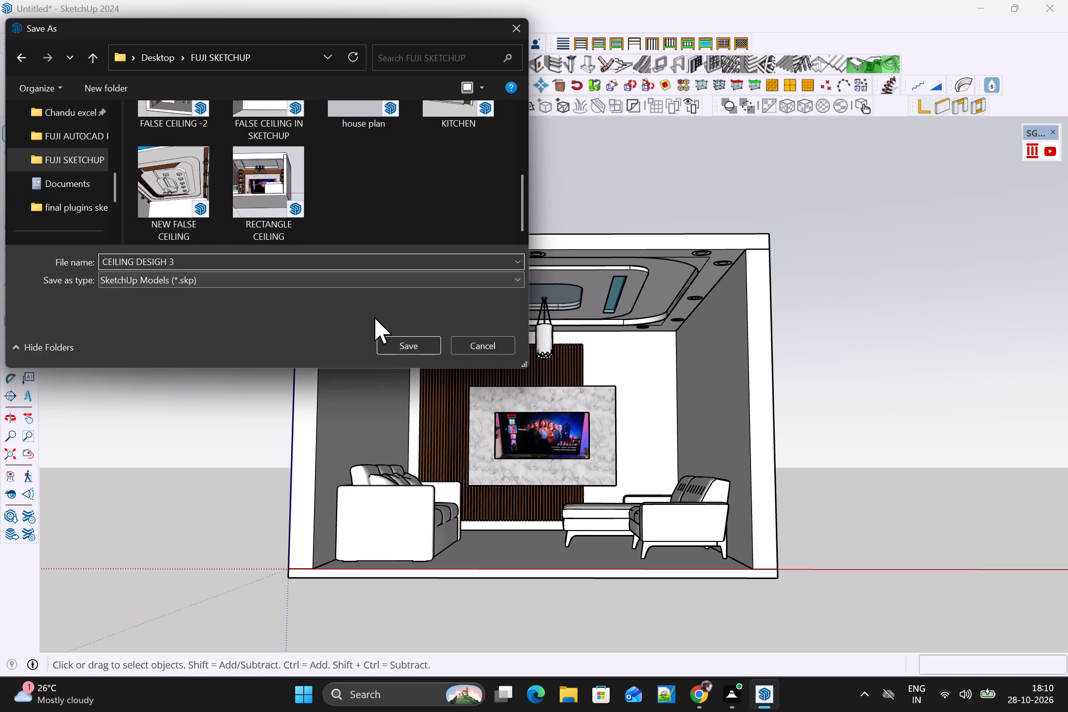
{"action": "key", "text": "Left"}
{"action": "key", "text": "BackSpace"}
{"action": "key", "text": "minus"}
{"action": "left_click", "coordinate": [411, 346]}
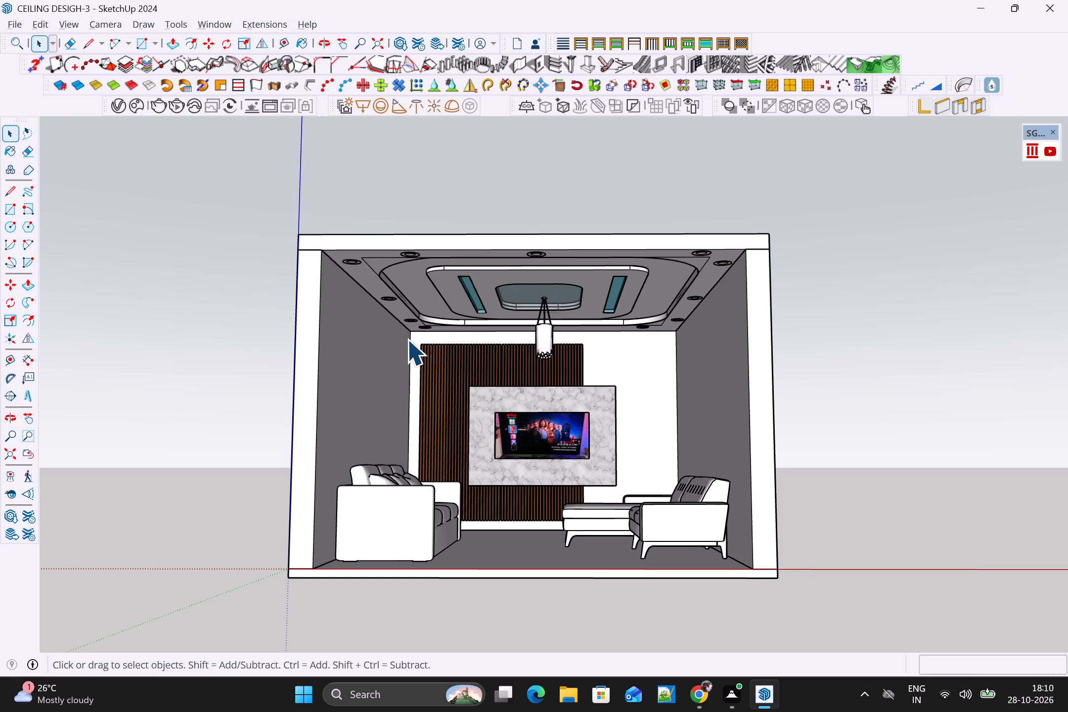
Switch to File Explorer, check the saved model and render files in the FUJI SKETCHUP folder, and close the window.
{"action": "left_click", "coordinate": [564, 698]}
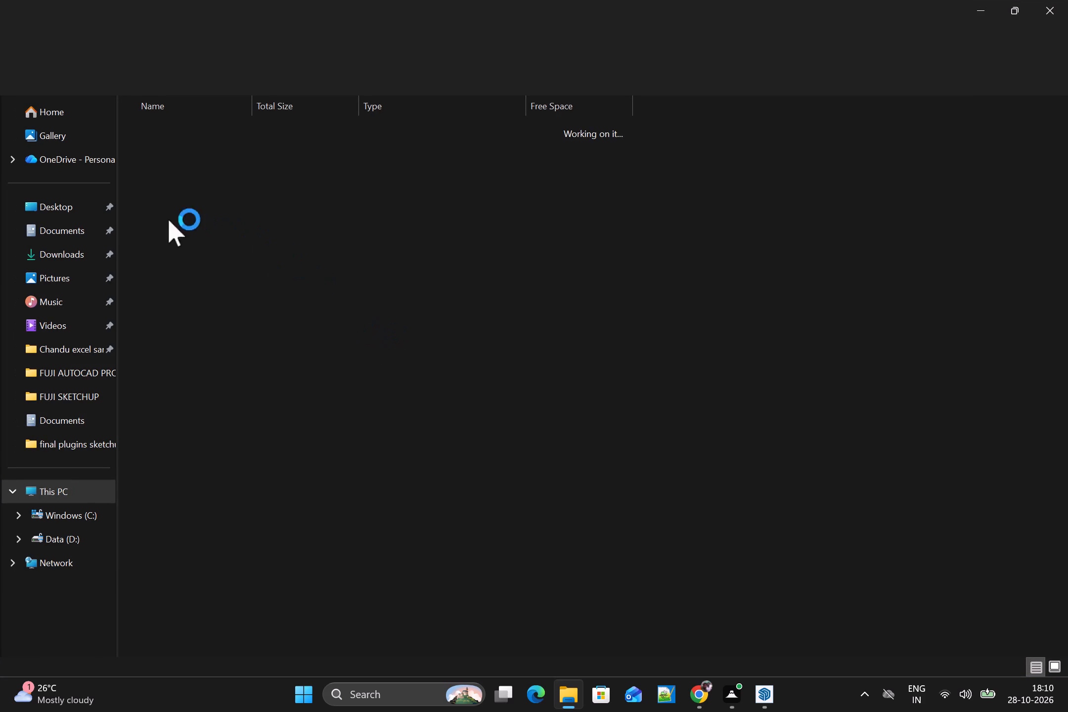
{"action": "left_click", "coordinate": [70, 399]}
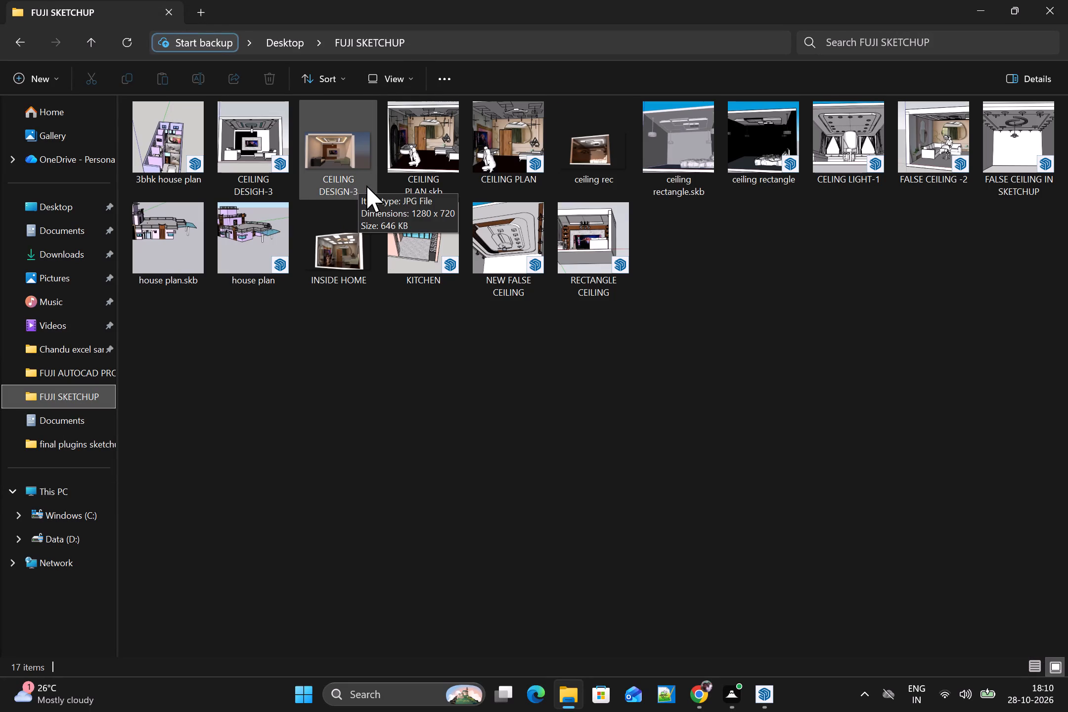
{"action": "left_click", "coordinate": [1052, 7]}
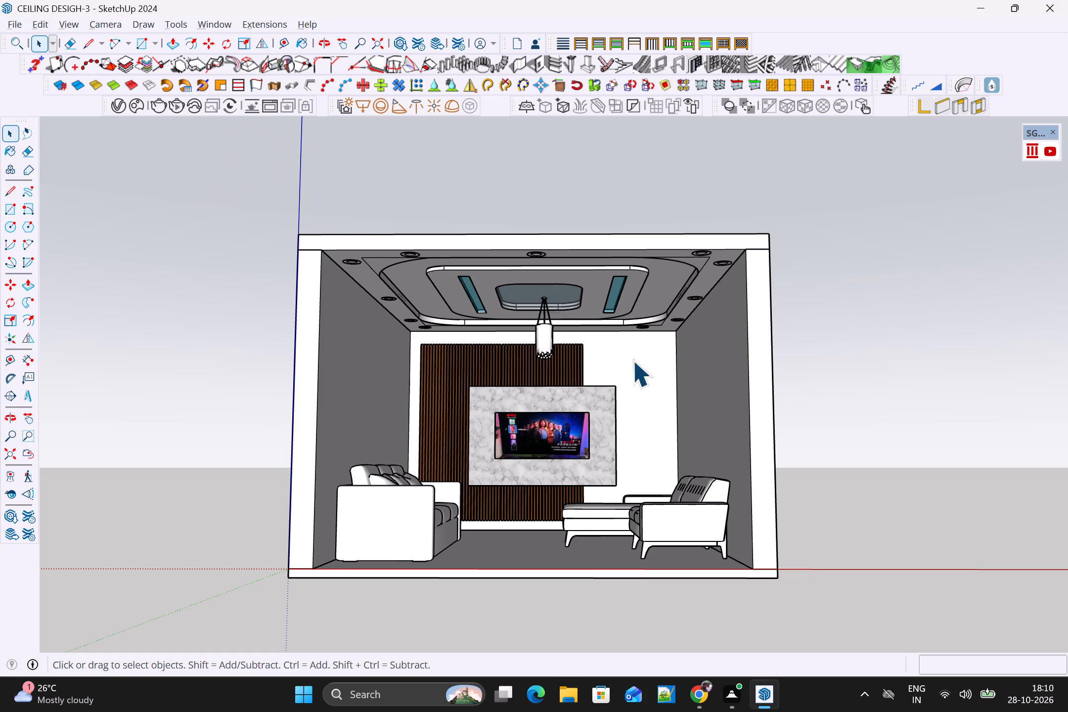
Examine the finished room's false ceiling, TV wall and furniture from different angles at the open front.
{"action": "scroll", "coordinate": [760, 331], "scroll_direction": "up", "scroll_amount": 1}
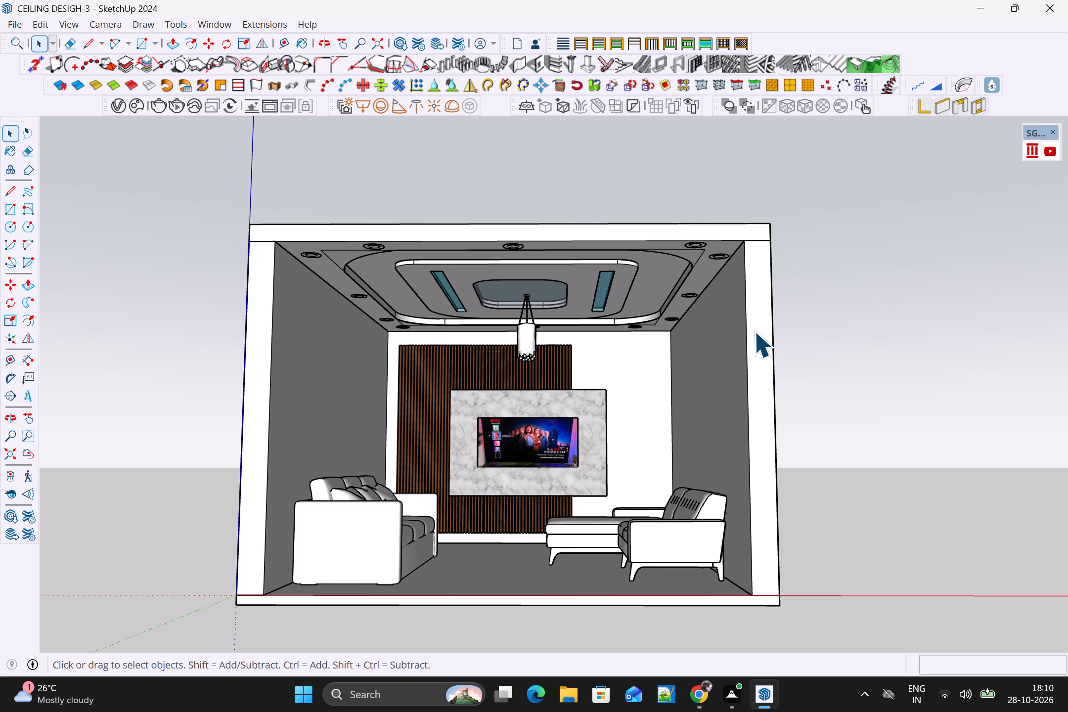
{"action": "scroll", "coordinate": [762, 346], "scroll_direction": "down", "scroll_amount": 1}
{"action": "middle_click_drag", "start_coordinate": [752, 343], "coordinate": [795, 286], "text": "shift"}
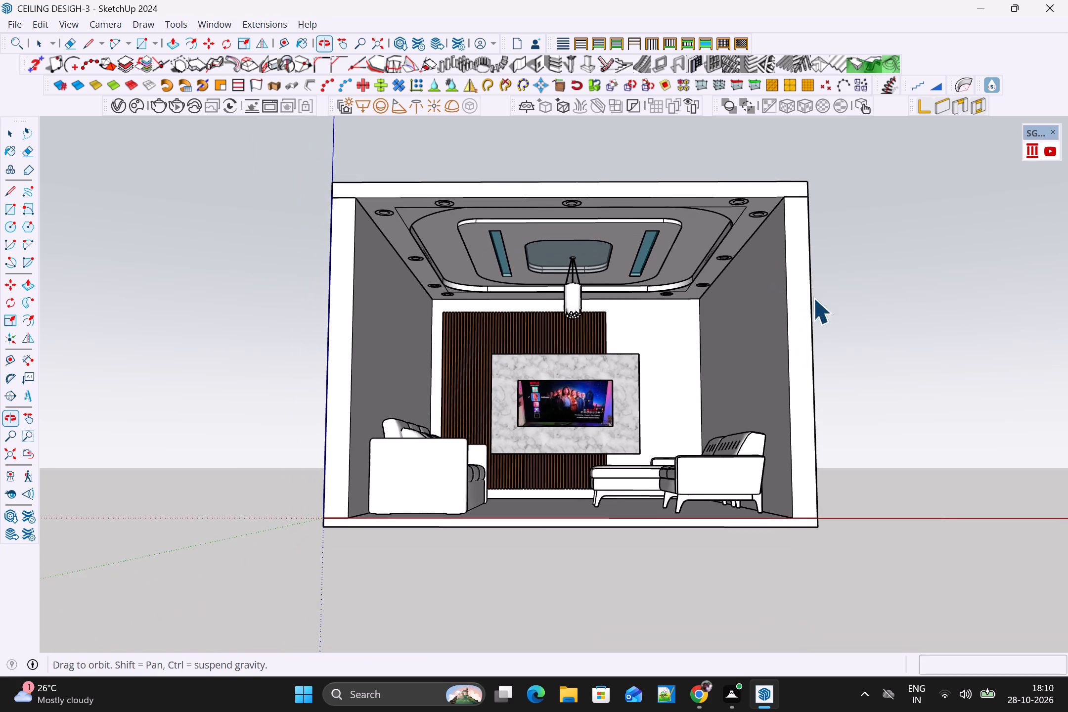
{"action": "middle_click_drag", "start_coordinate": [824, 380], "coordinate": [760, 431]}
{"action": "scroll", "coordinate": [701, 365], "scroll_direction": "up", "scroll_amount": 2}
{"action": "middle_click_drag", "start_coordinate": [705, 351], "coordinate": [723, 289]}
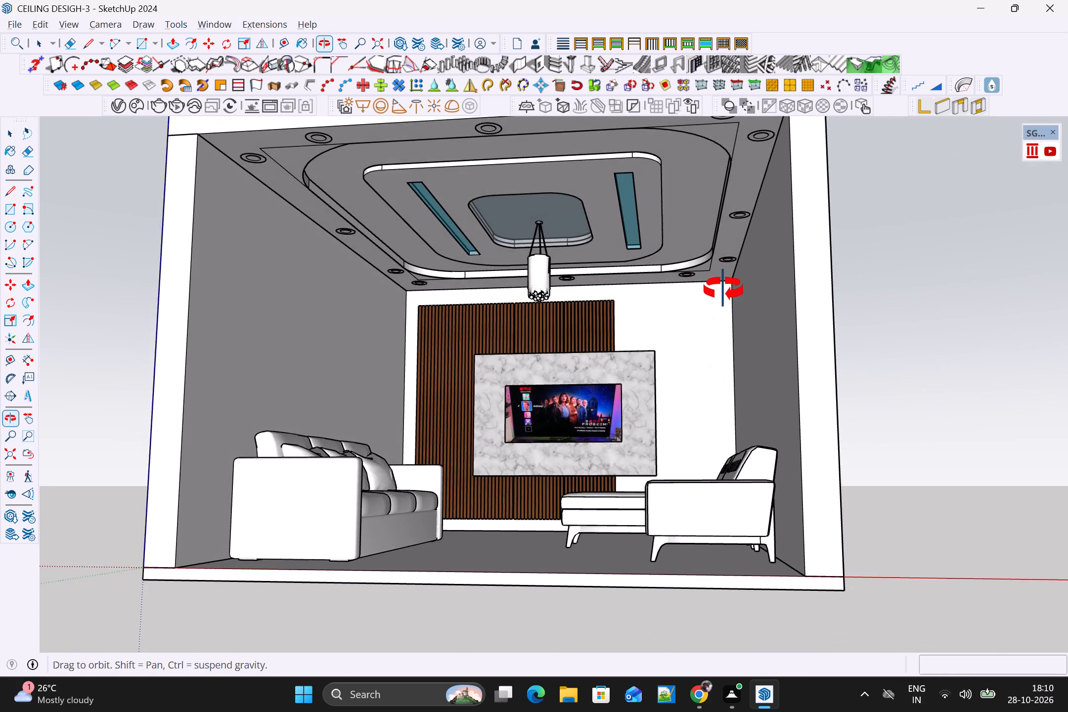
{"action": "middle_click_drag", "start_coordinate": [723, 289], "coordinate": [730, 326]}
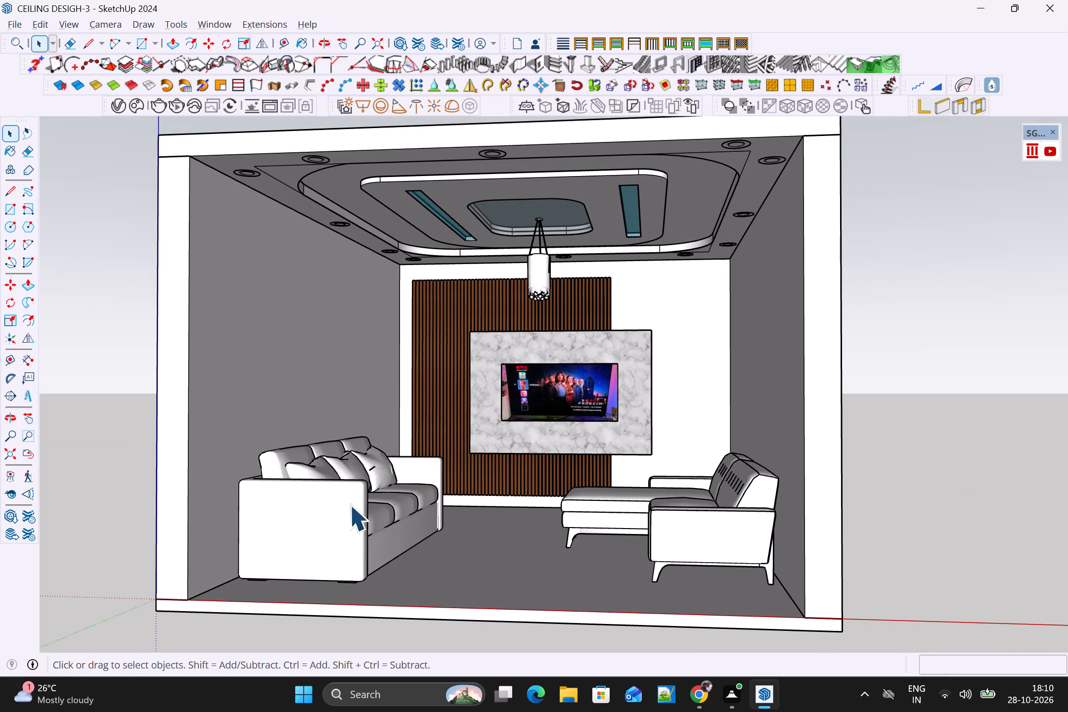
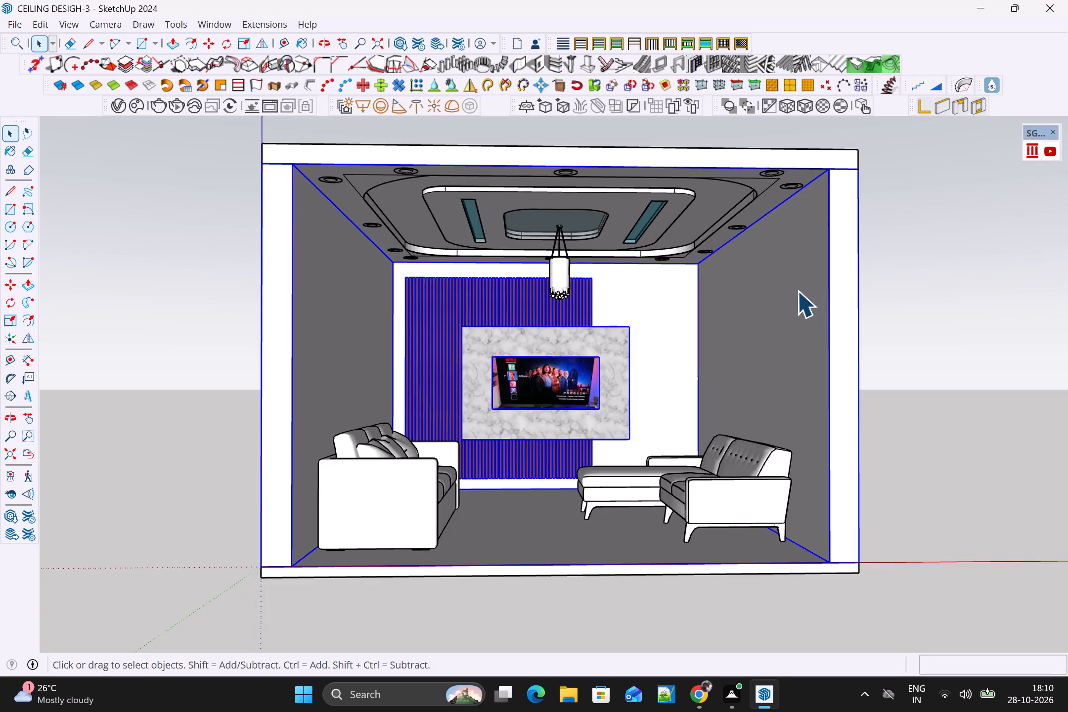
Clear the selection and examine the living room's false ceiling, TV wall and sofas from several angles through the open front.
{"action": "scroll", "coordinate": [796, 290], "scroll_direction": "up", "scroll_amount": 1}
{"action": "left_click", "coordinate": [954, 297]}
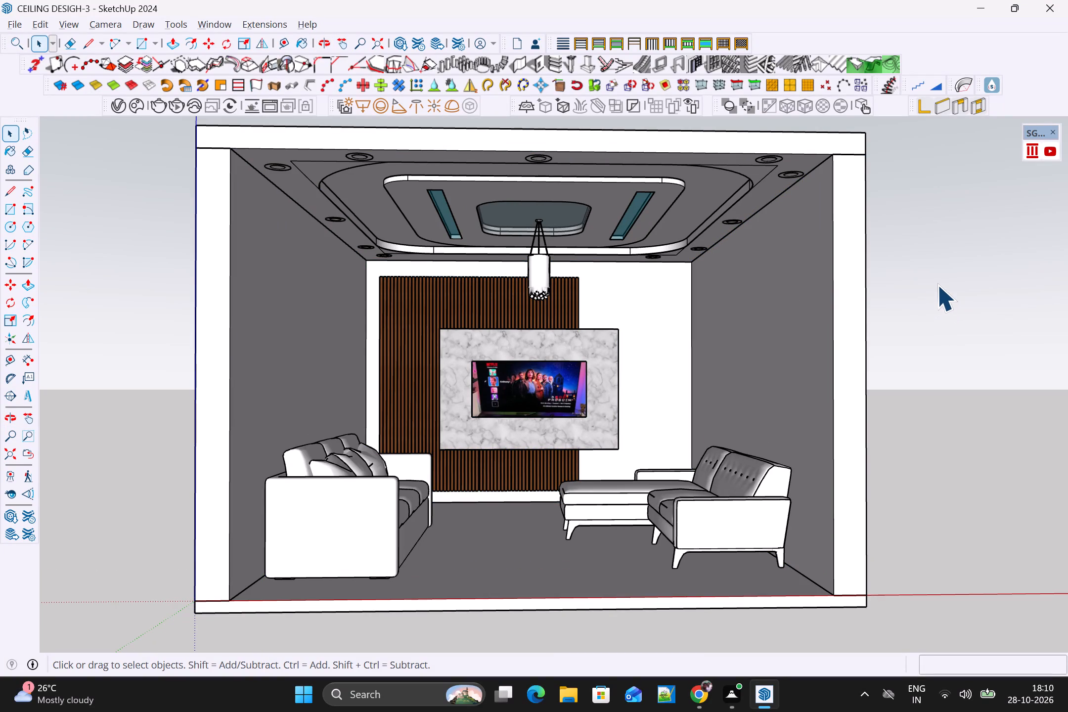
{"action": "scroll", "coordinate": [937, 291], "scroll_direction": "up", "scroll_amount": 1}
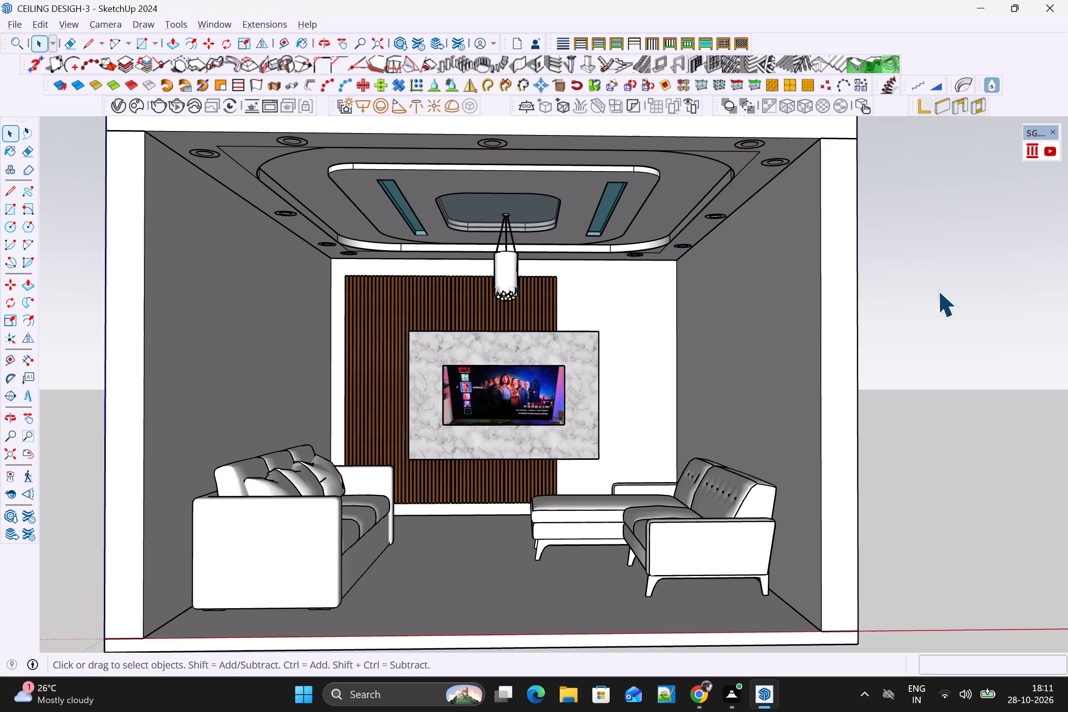
{"action": "scroll", "coordinate": [993, 326], "scroll_direction": "down", "scroll_amount": 1}
{"action": "middle_click_drag", "start_coordinate": [1002, 354], "coordinate": [979, 393]}
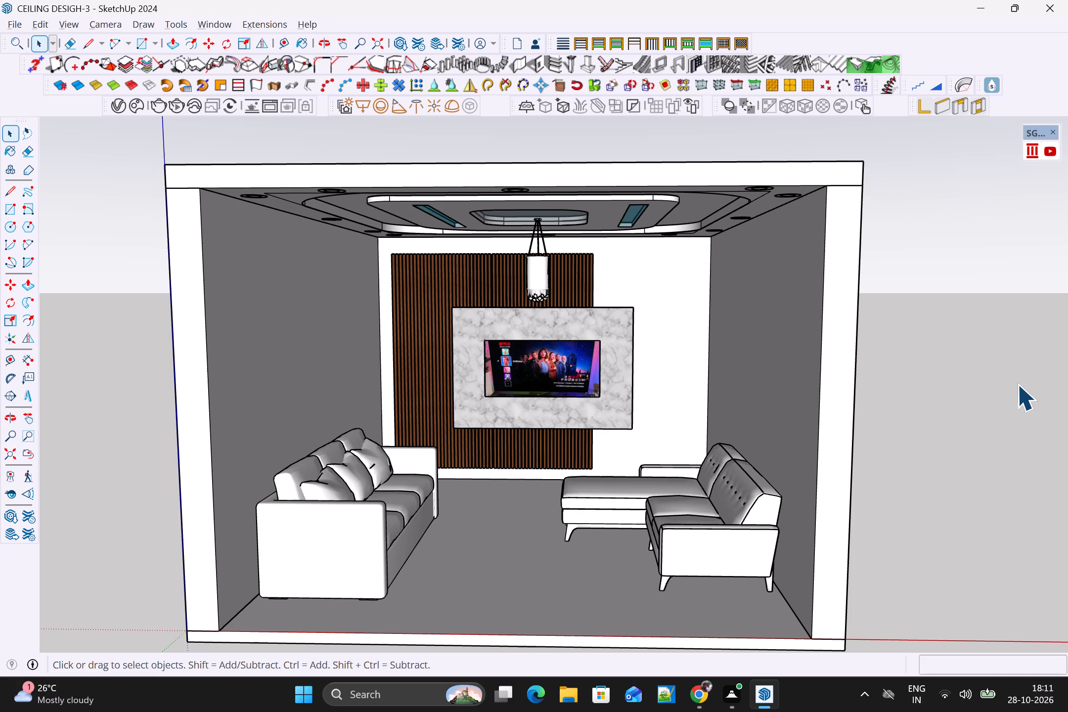
{"action": "scroll", "coordinate": [1021, 366], "scroll_direction": "up", "scroll_amount": 1}
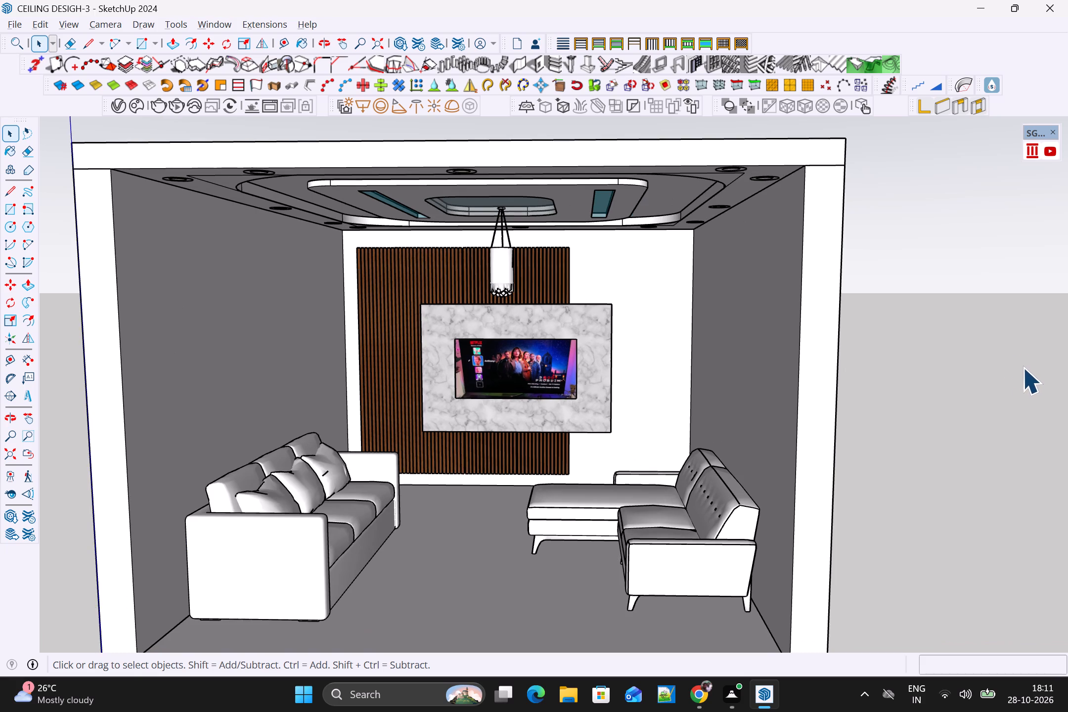
{"action": "middle_click_drag", "start_coordinate": [1025, 373], "coordinate": [964, 314]}
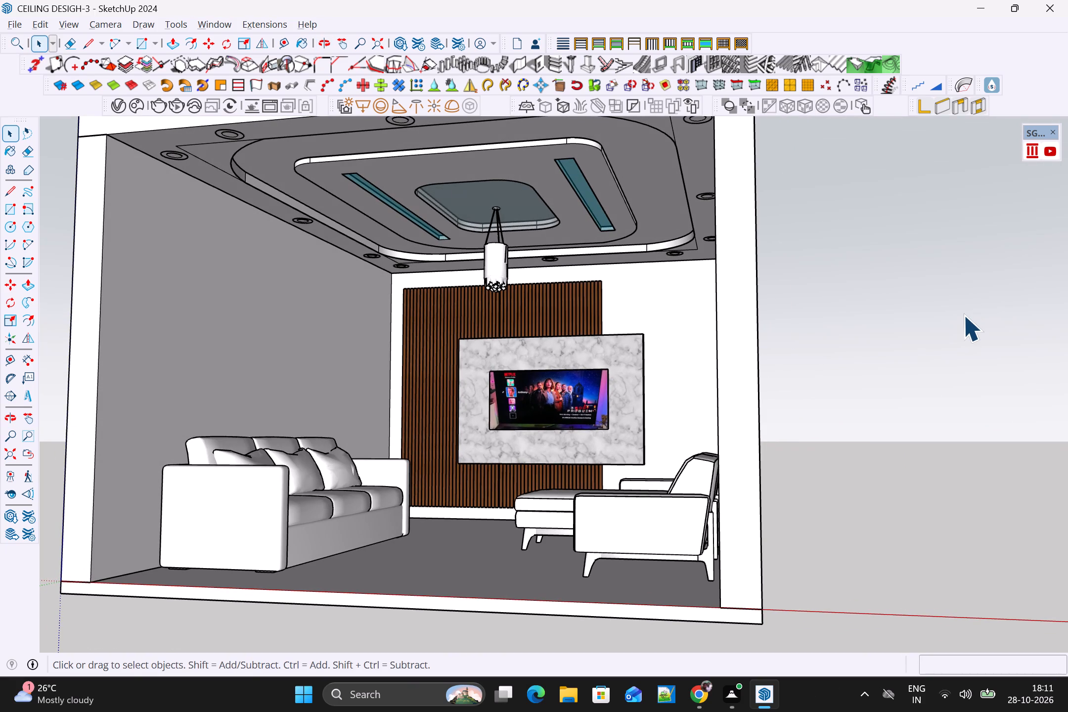
{"action": "scroll", "coordinate": [963, 315], "scroll_direction": "down", "scroll_amount": 1}
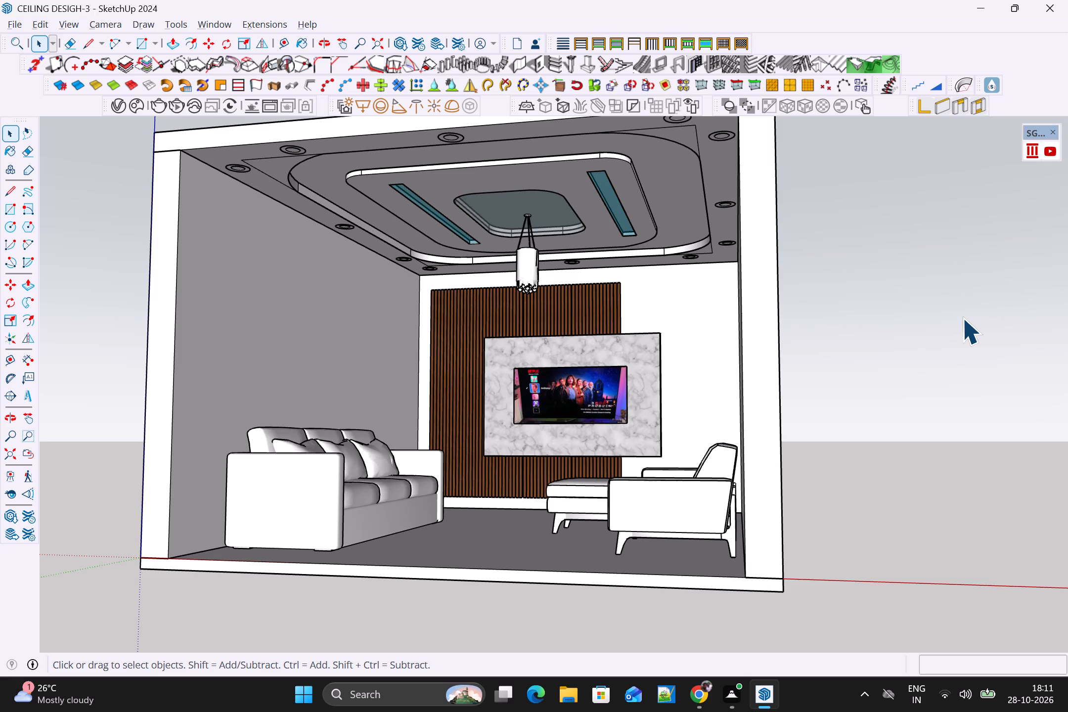
{"action": "scroll", "coordinate": [942, 356], "scroll_direction": "down", "scroll_amount": 1}
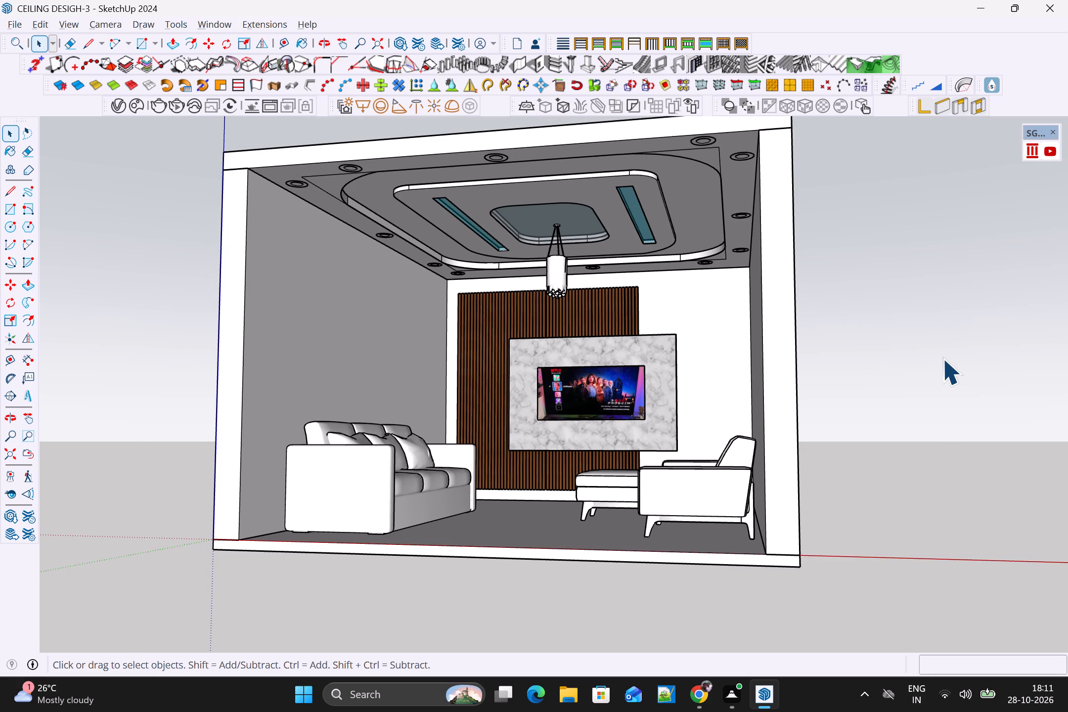
{"action": "scroll", "coordinate": [941, 358], "scroll_direction": "down", "scroll_amount": 1}
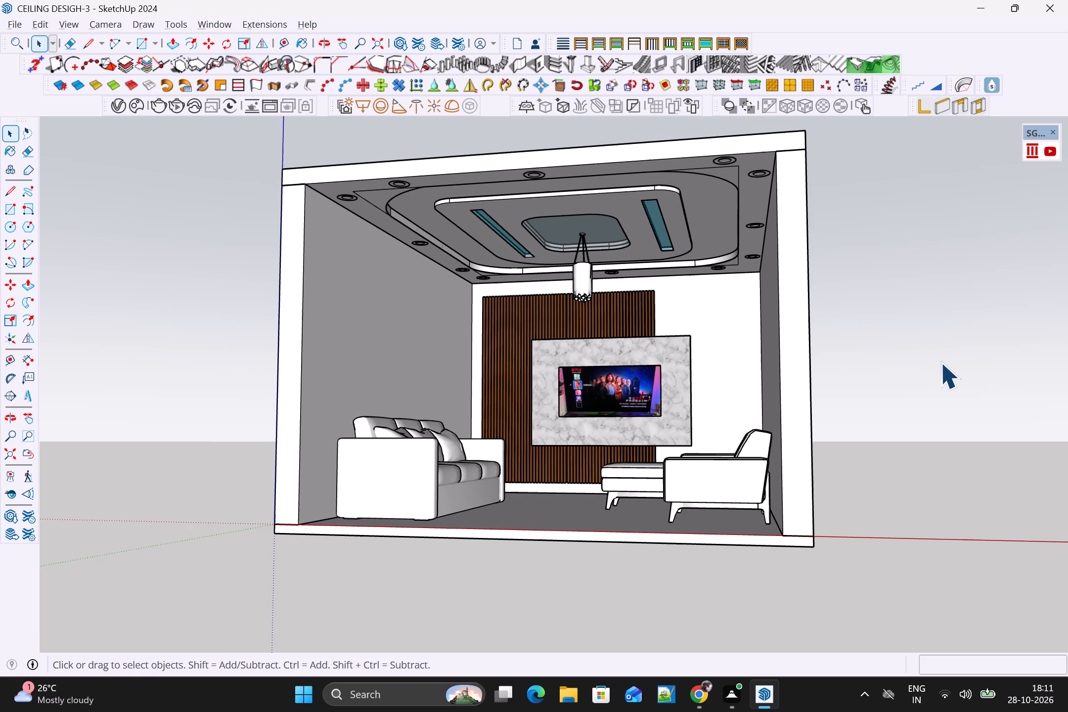
{"action": "middle_click_drag", "start_coordinate": [940, 363], "coordinate": [977, 406]}
{"action": "scroll", "coordinate": [975, 401], "scroll_direction": "up", "scroll_amount": 2}
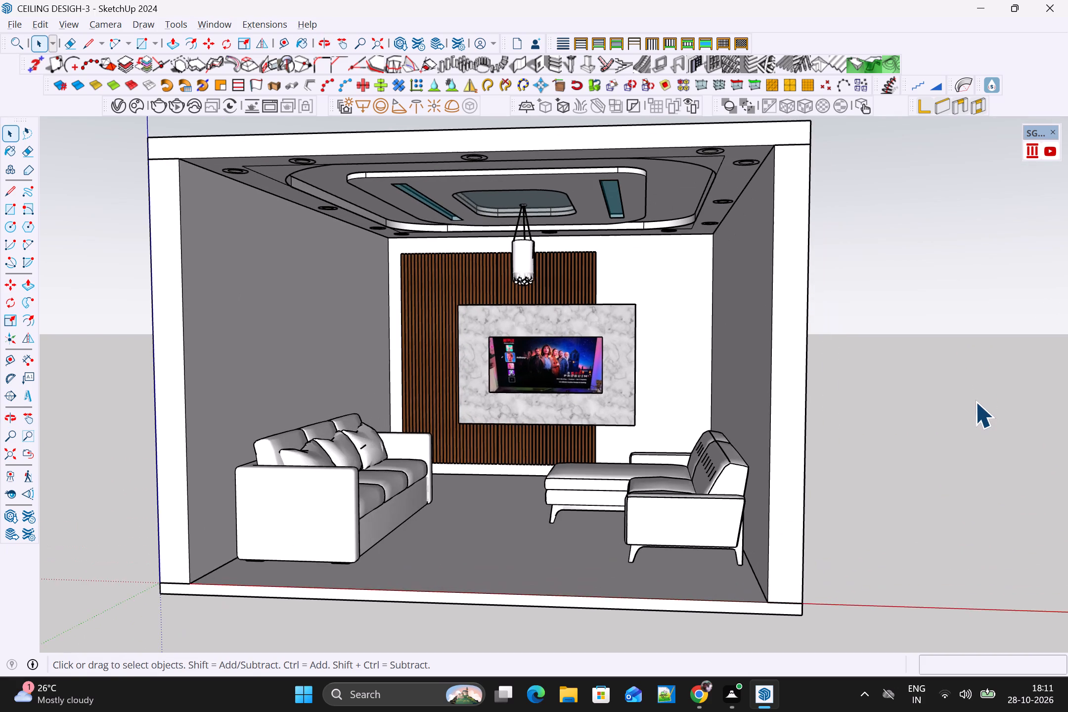
{"action": "scroll", "coordinate": [975, 401], "scroll_direction": "up", "scroll_amount": 1}
{"action": "middle_click_drag", "start_coordinate": [986, 394], "coordinate": [1008, 392], "text": "shift"}
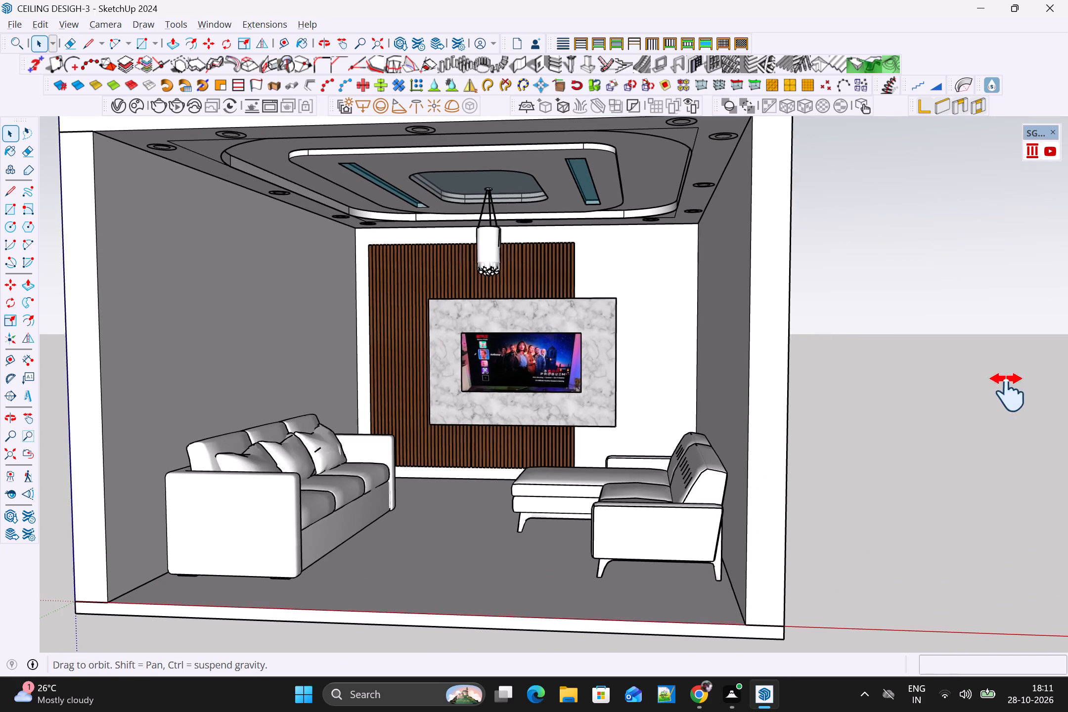
{"action": "middle_click_drag", "start_coordinate": [1008, 392], "coordinate": [1046, 392], "text": "shift"}
{"action": "scroll", "coordinate": [1017, 398], "scroll_direction": "down", "scroll_amount": 2}
{"action": "middle_click_drag", "start_coordinate": [1005, 400], "coordinate": [963, 305]}
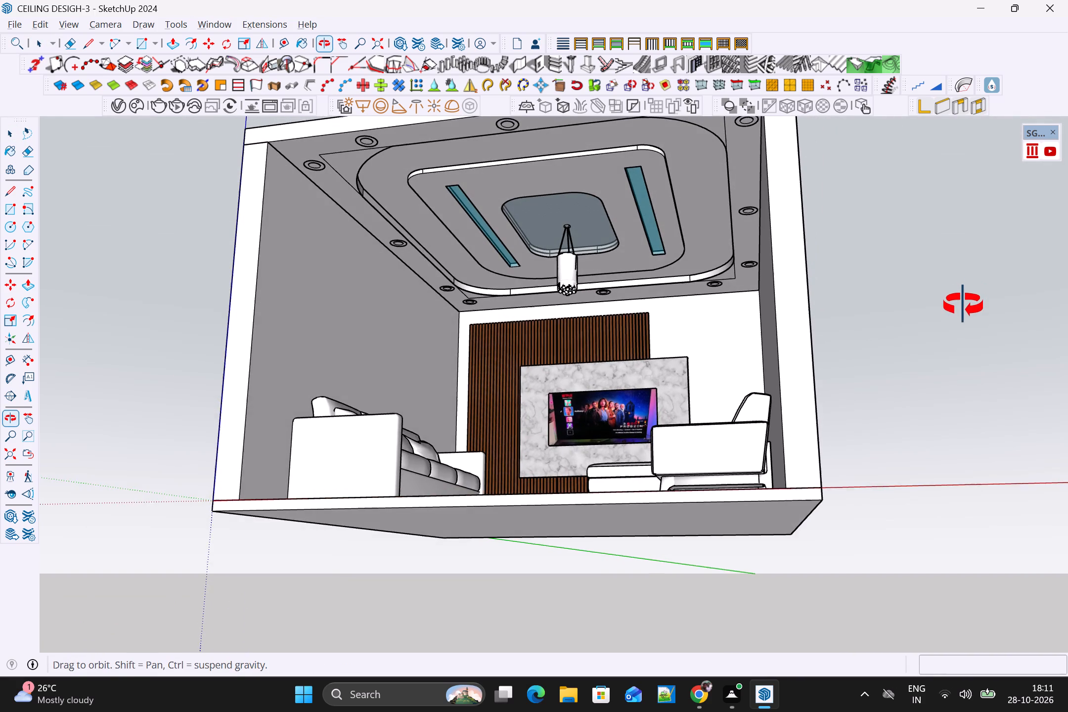
{"action": "middle_click_drag", "start_coordinate": [963, 305], "coordinate": [962, 335]}
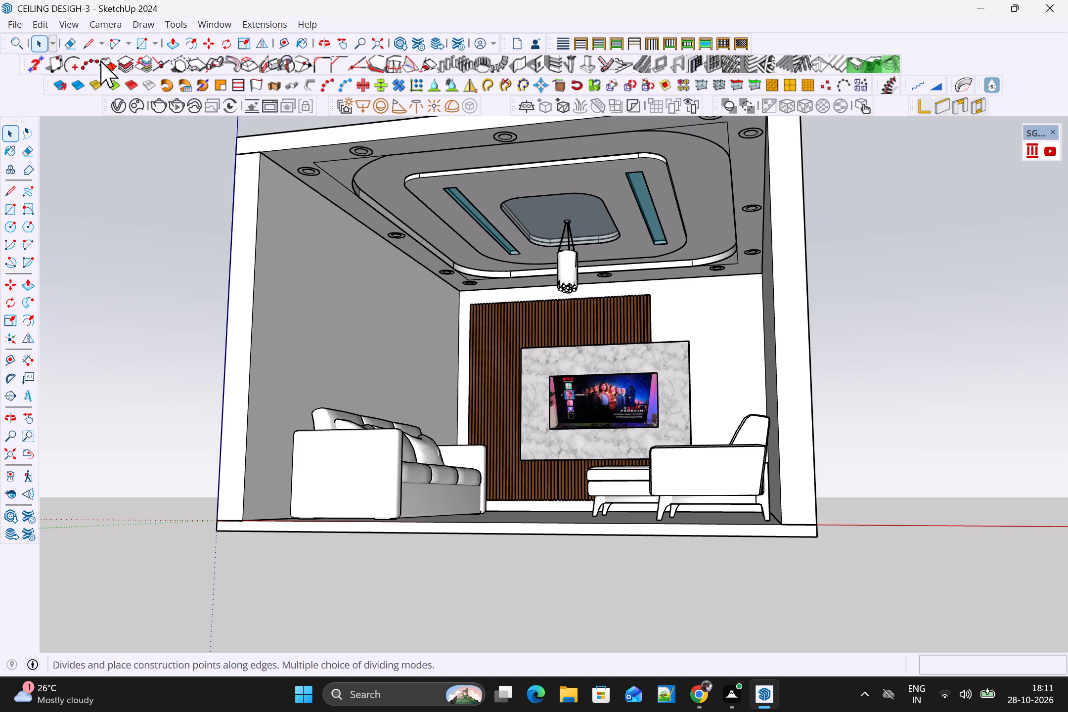